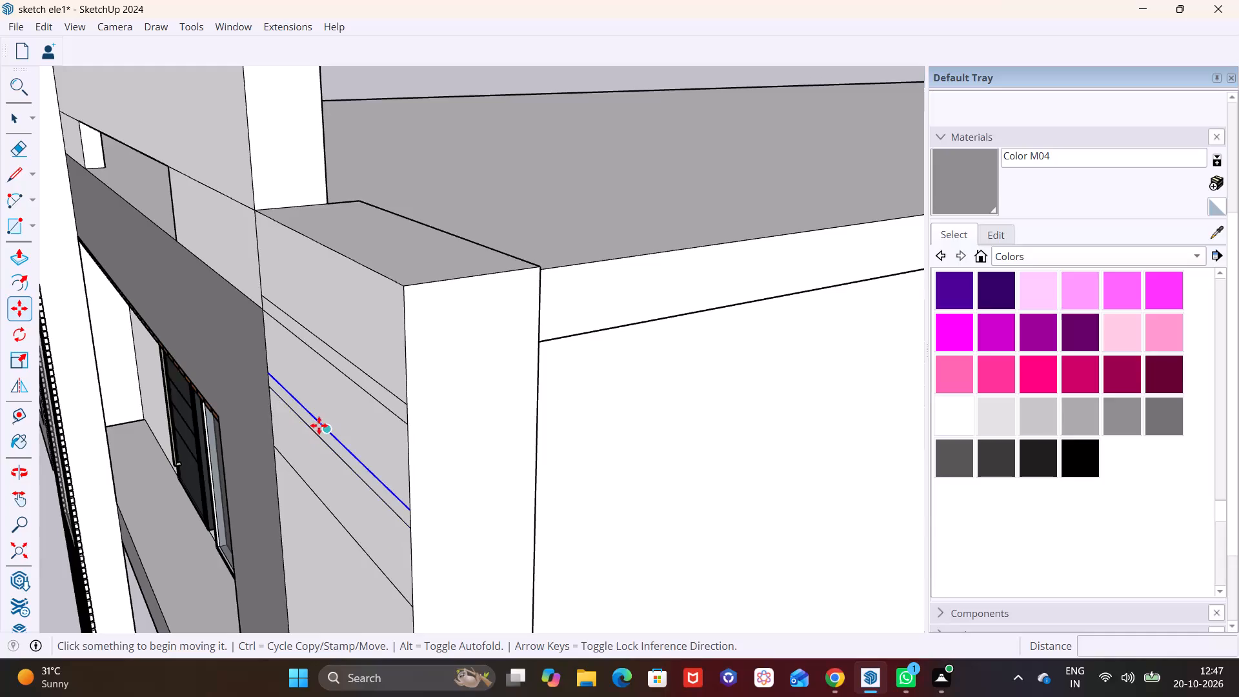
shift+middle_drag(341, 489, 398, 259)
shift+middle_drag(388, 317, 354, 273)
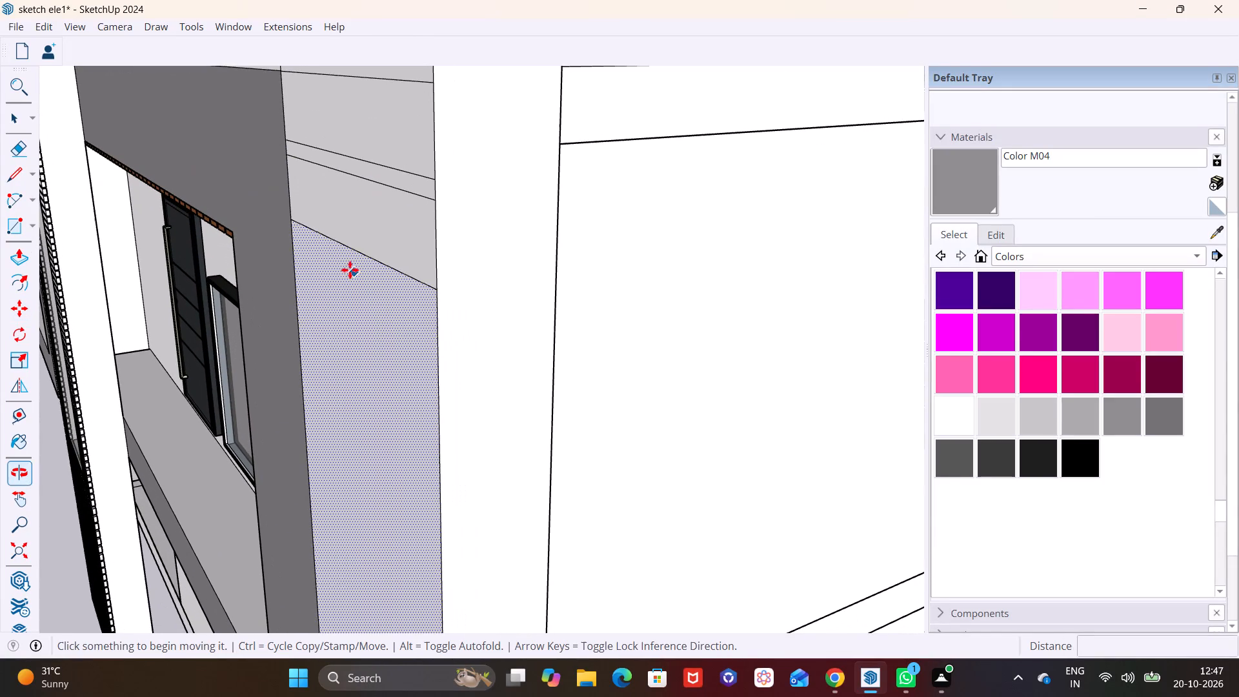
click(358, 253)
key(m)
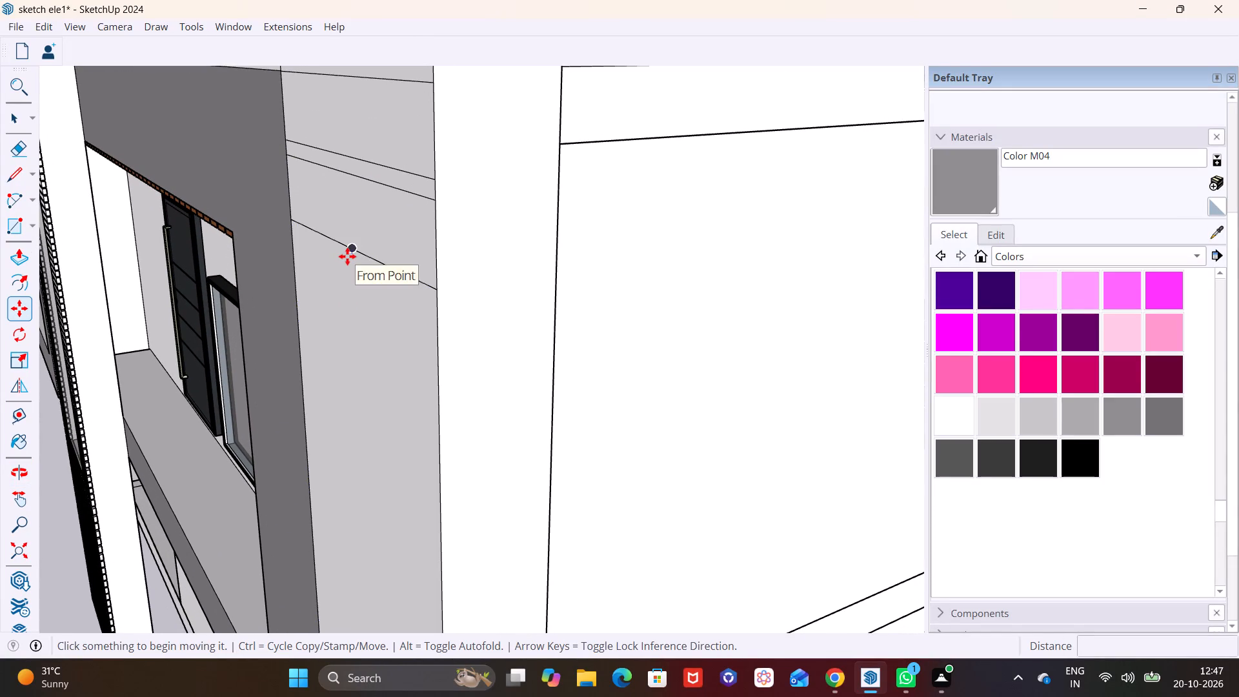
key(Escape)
Copy the lowest line on the side panel 2" down to bound a third narrow strip, and copy that line 9" further down.
key(space)
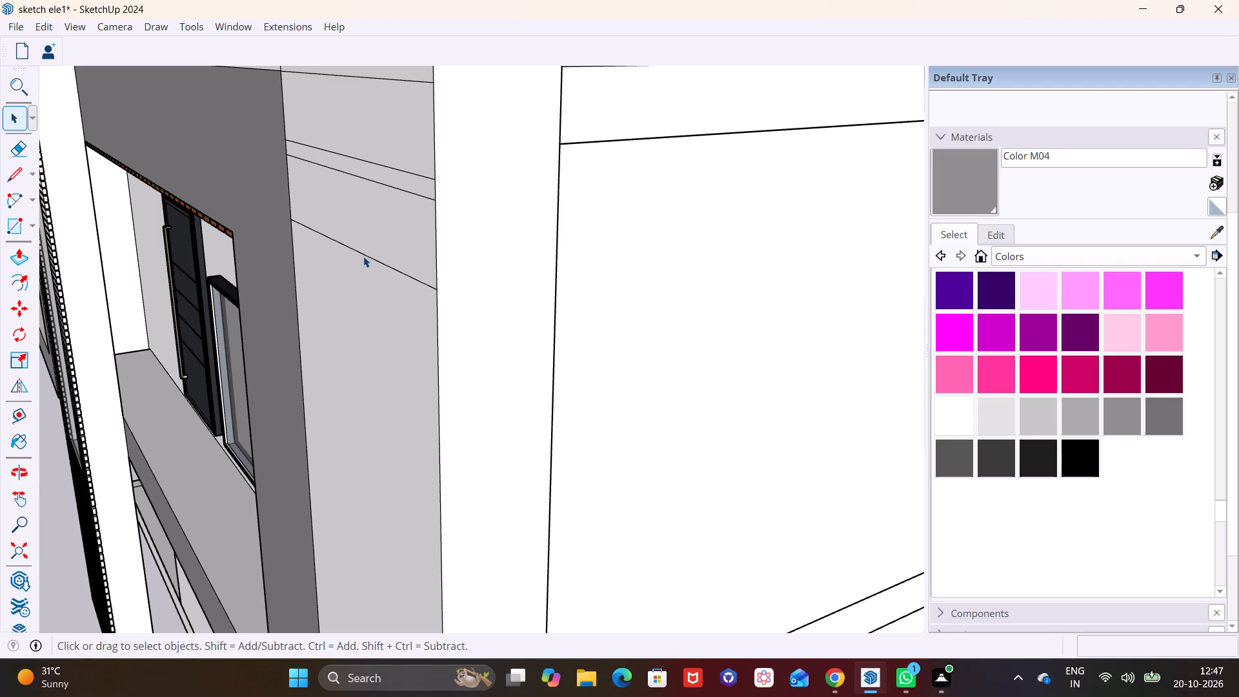
click(363, 256)
key(m)
click(365, 254)
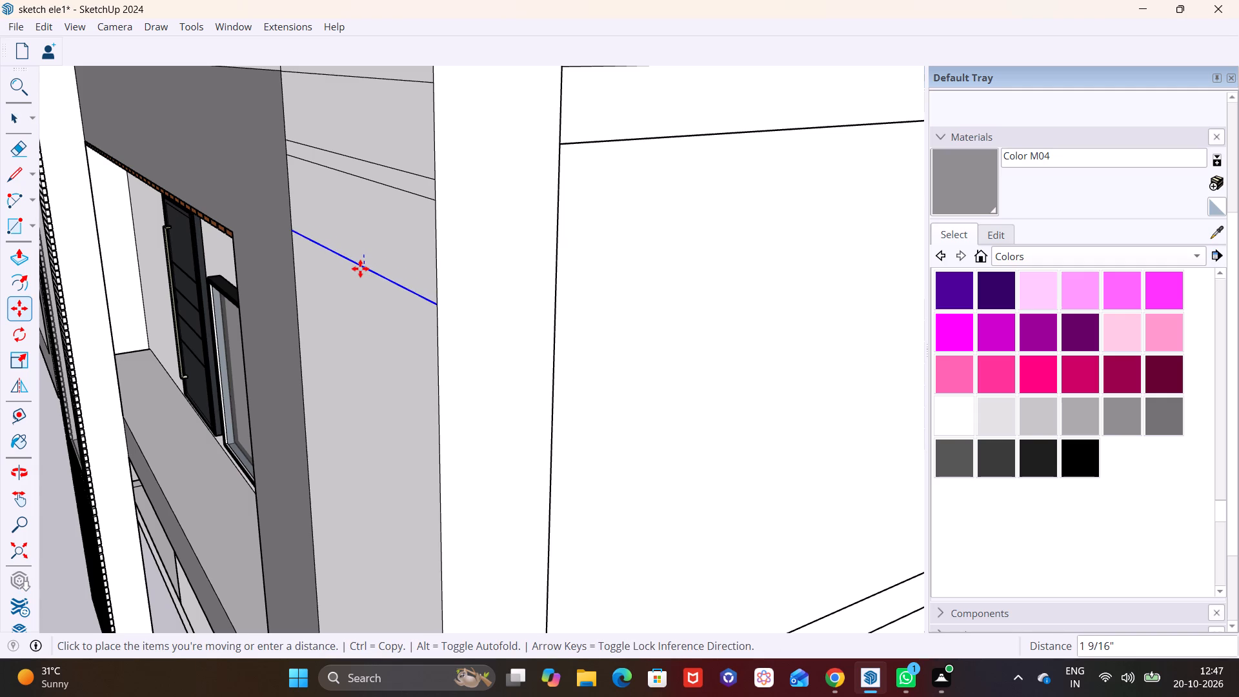
text(2")
key(Return)
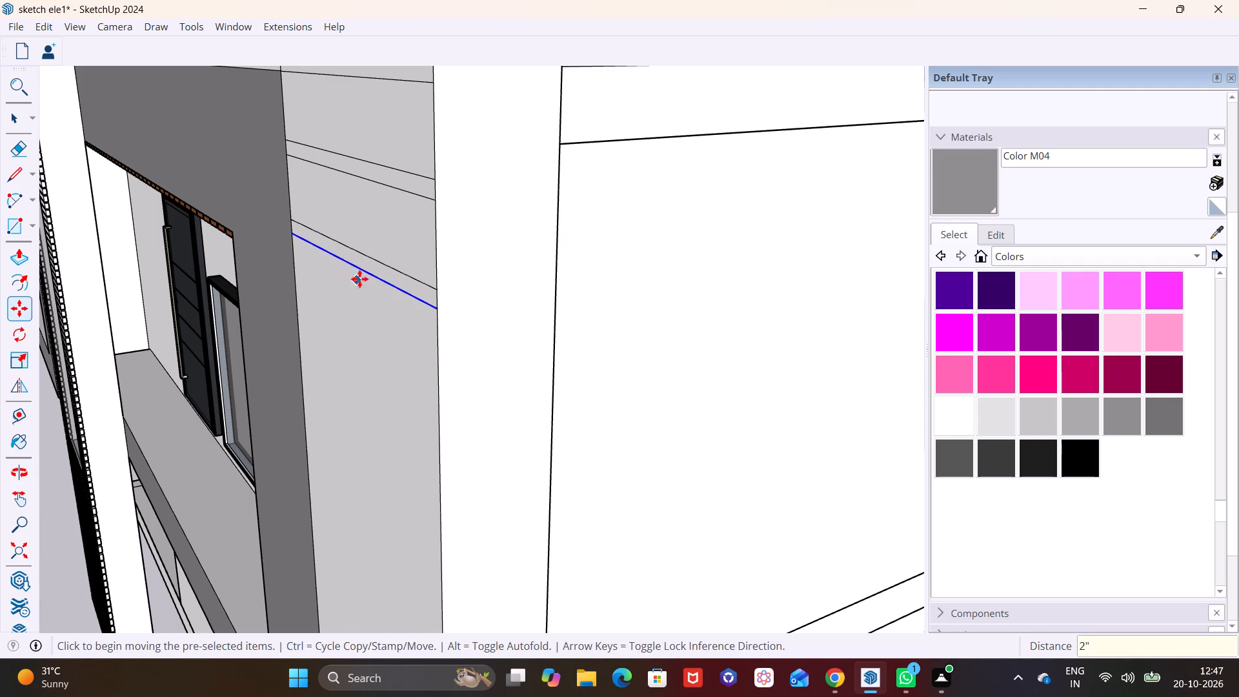
click(362, 273)
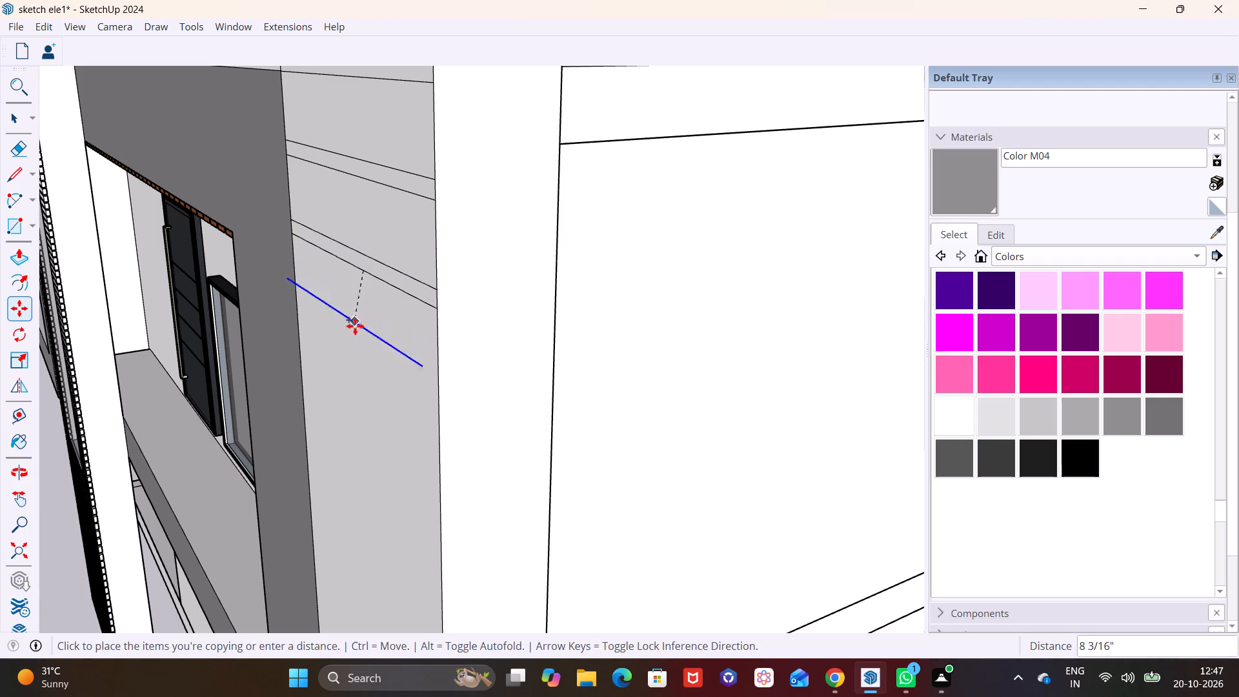
key(9)
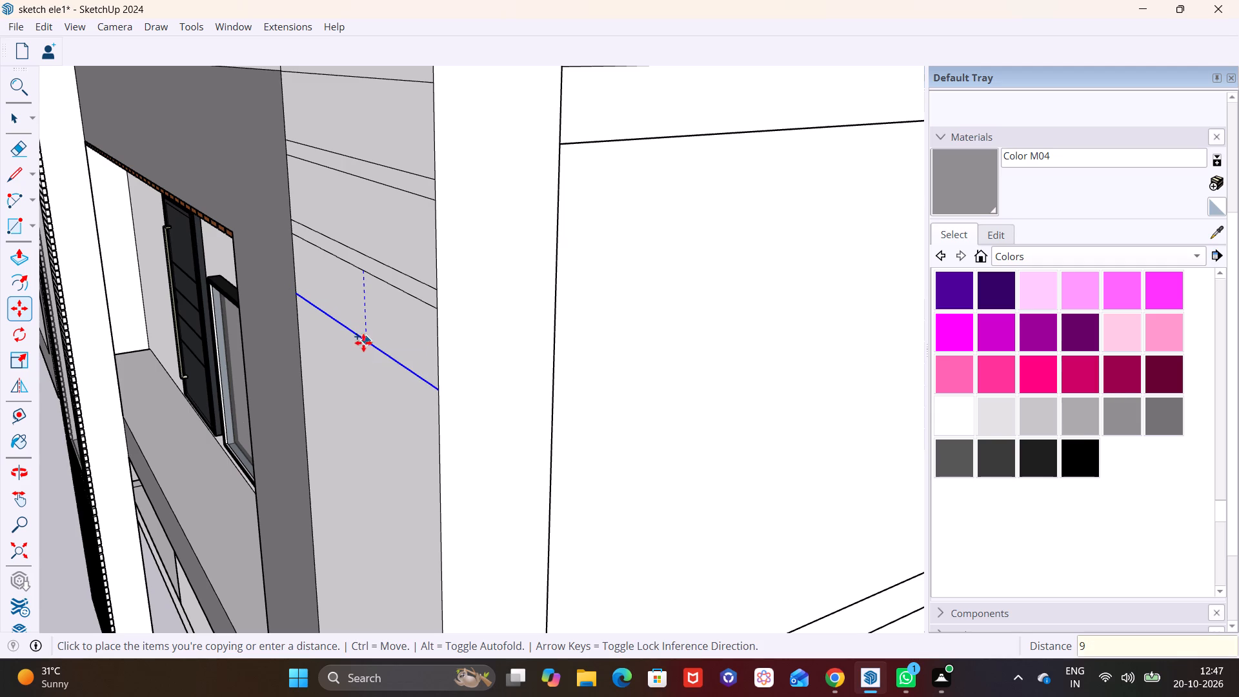
key(shift+quotedbl)
key(Return)
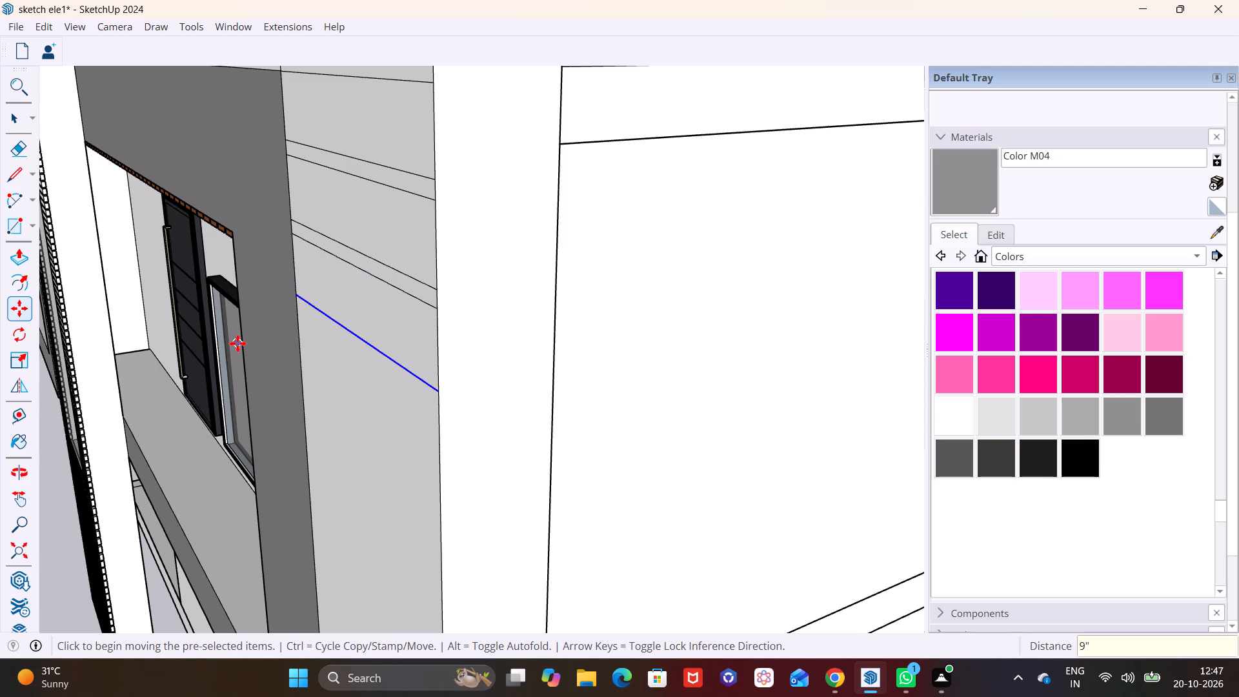
Copy the lowest panel line 2" down to bound a fourth narrow strip, and copy that line 9" further down.
click(366, 344)
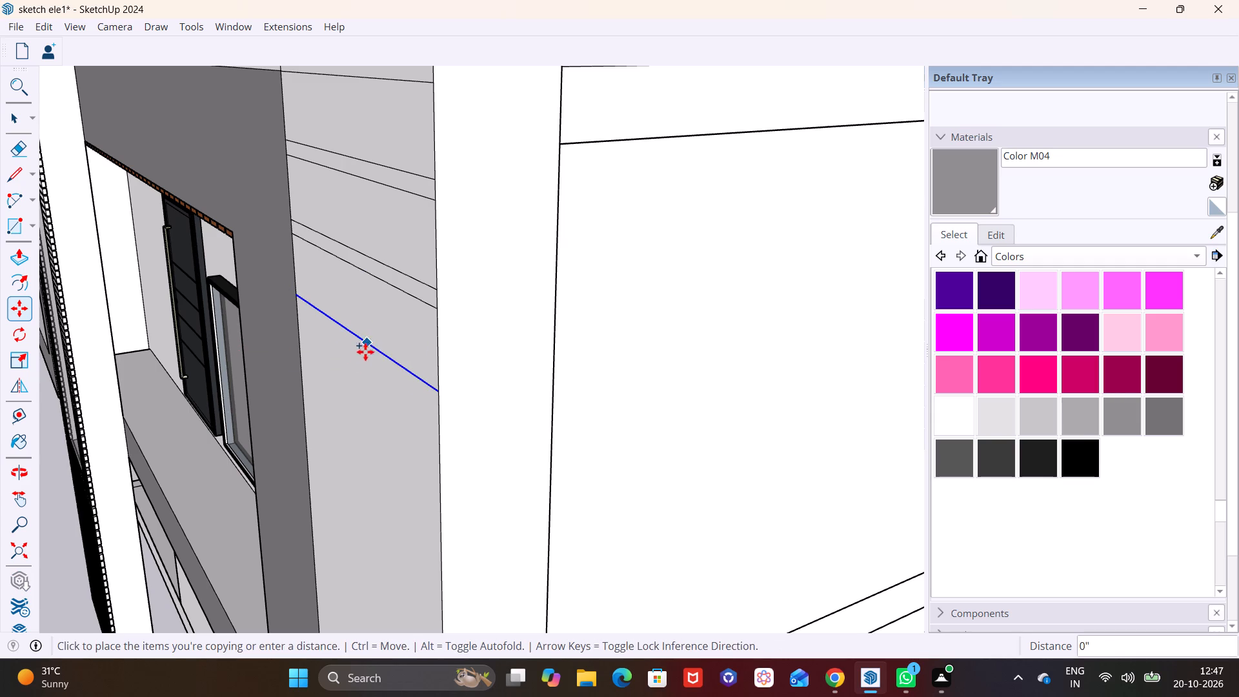
text(2")
key(Return)
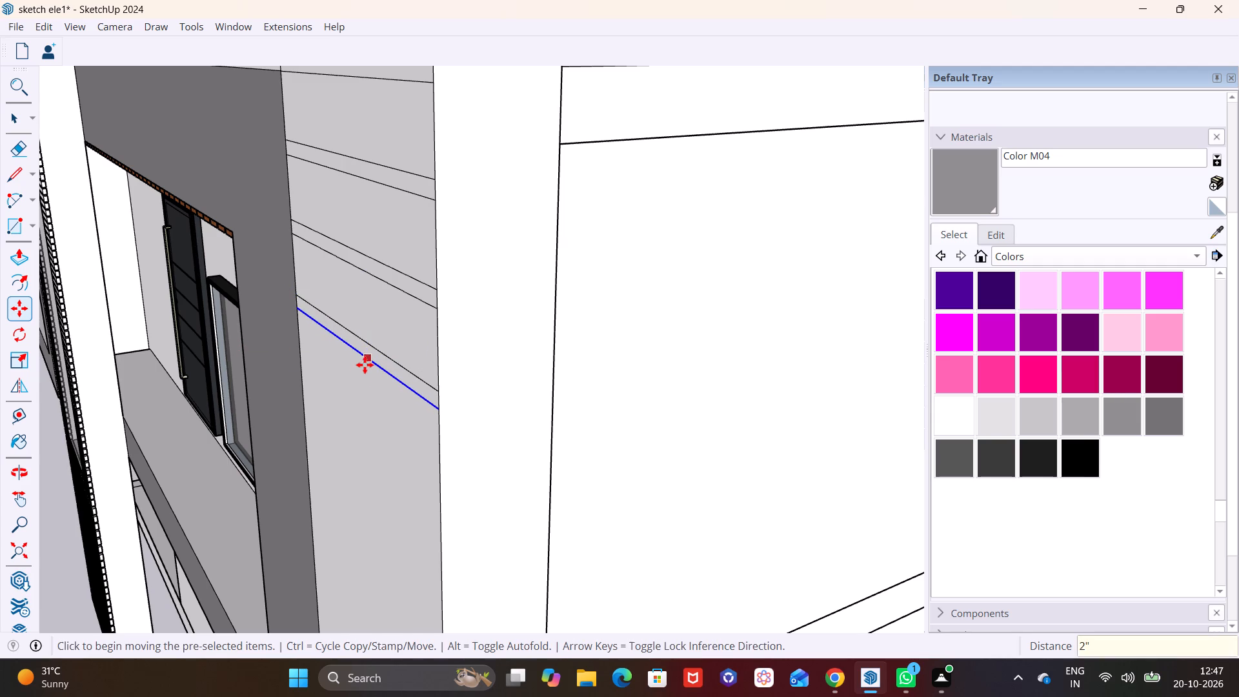
click(364, 358)
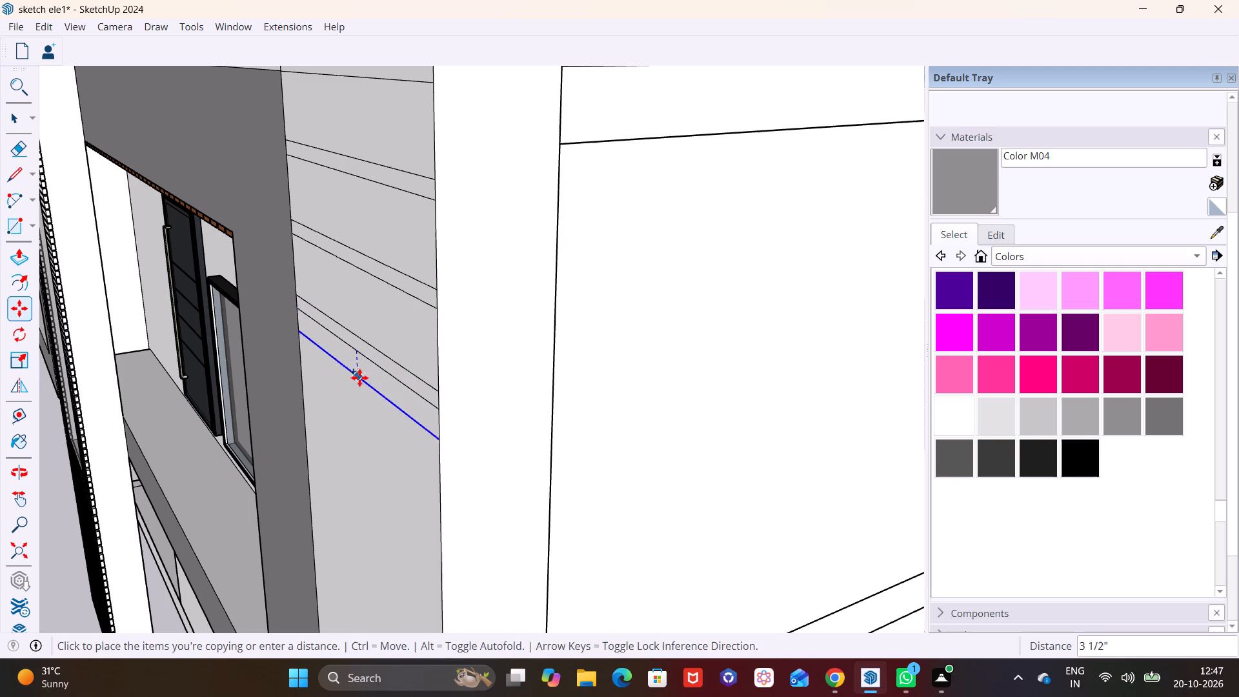
text(9")
key(Return)
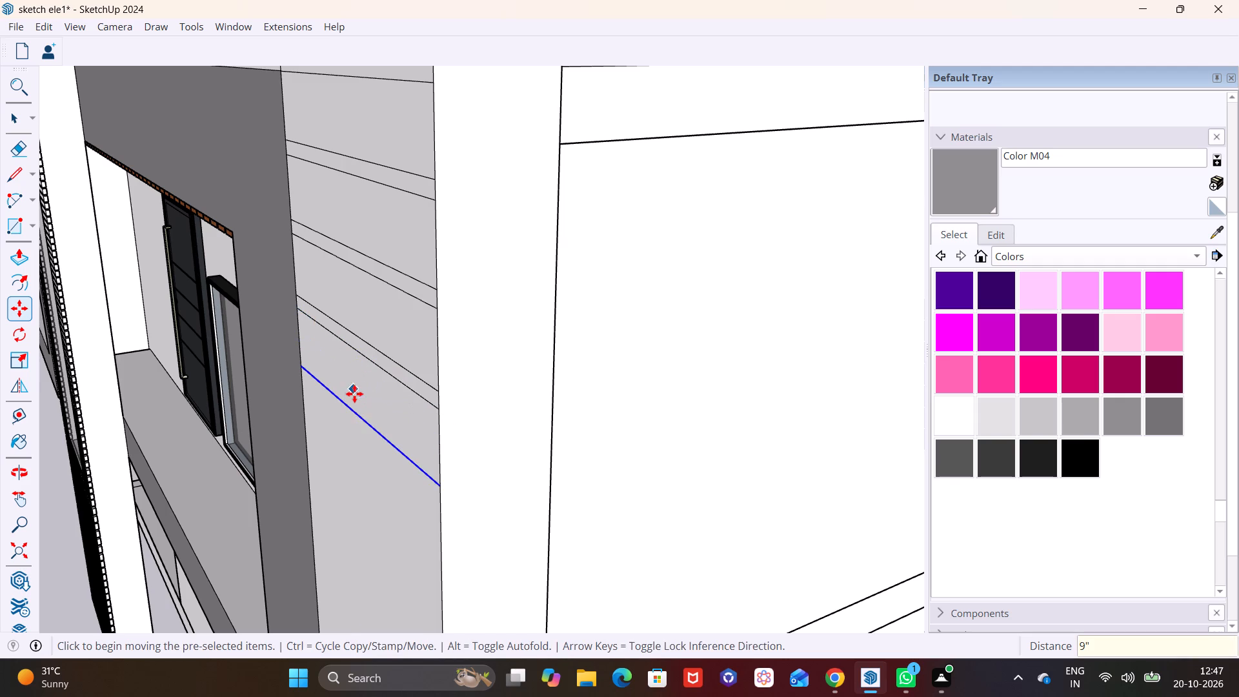
Copy the lowest panel line 2" down to bound a fifth narrow strip, and copy that line 9" further down.
scroll(359, 432, down, 4)
shift+scroll(366, 442, down, 1)
shift+middle_drag(366, 442, 371, 316)
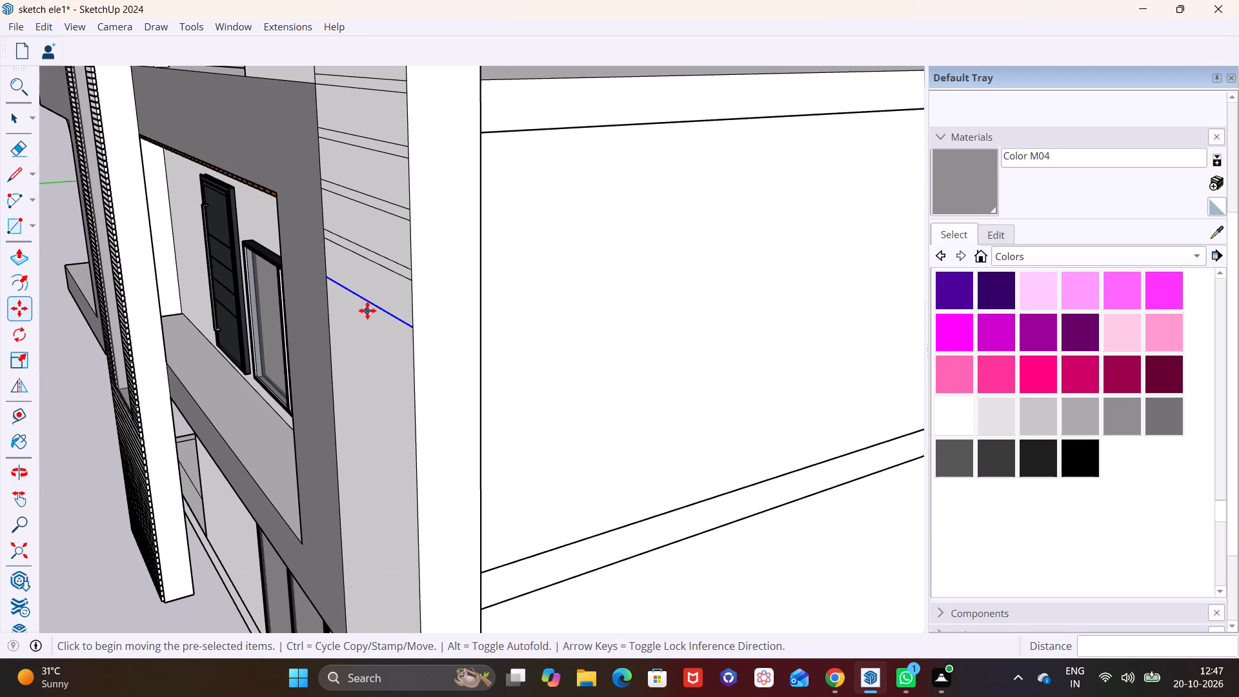
click(367, 300)
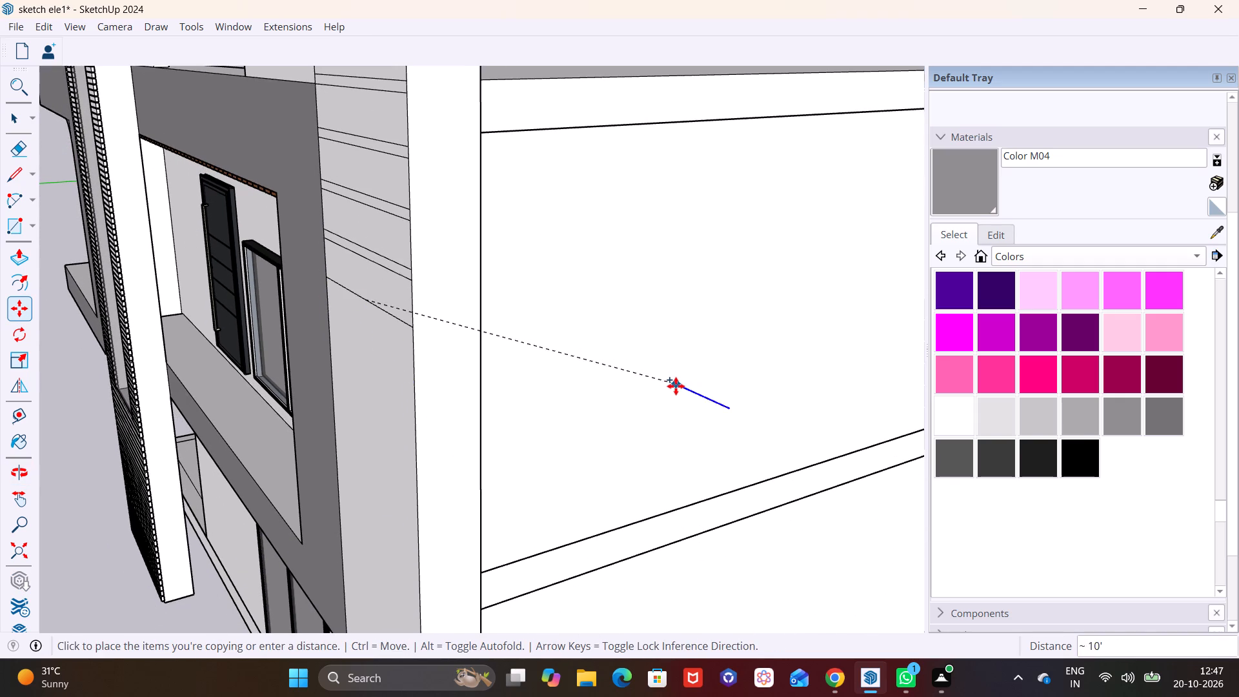
text(2")
key(Return)
click(370, 312)
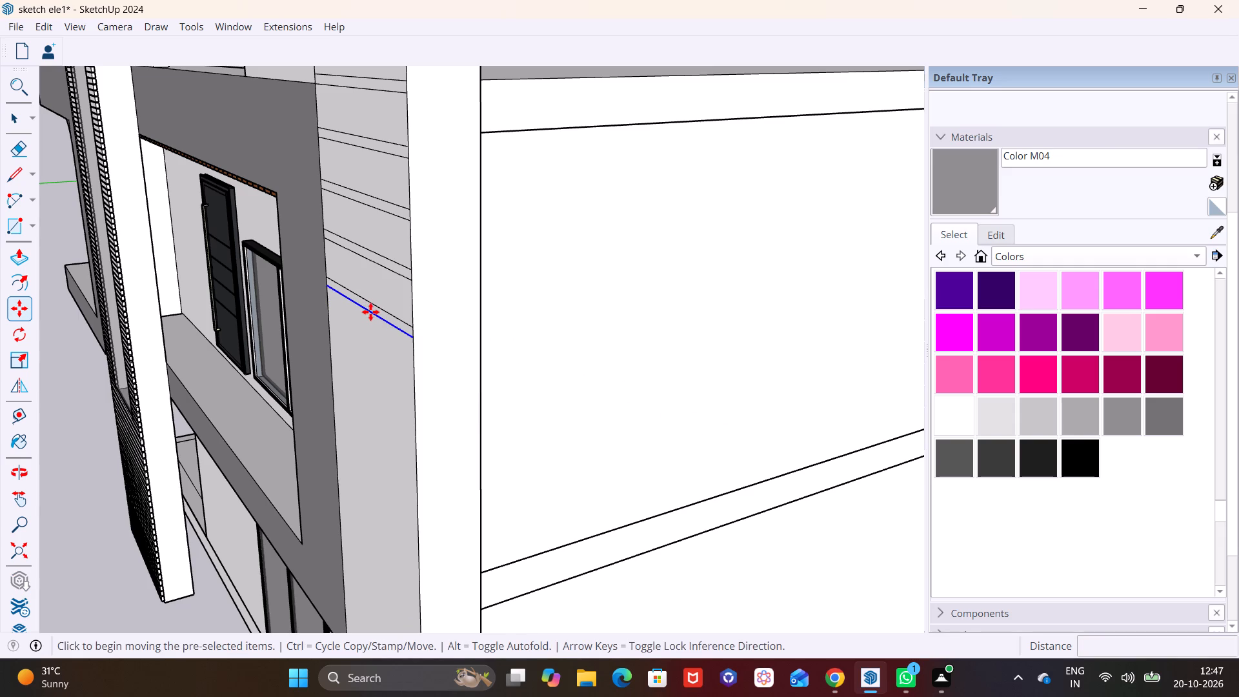
text(9")
key(Return)
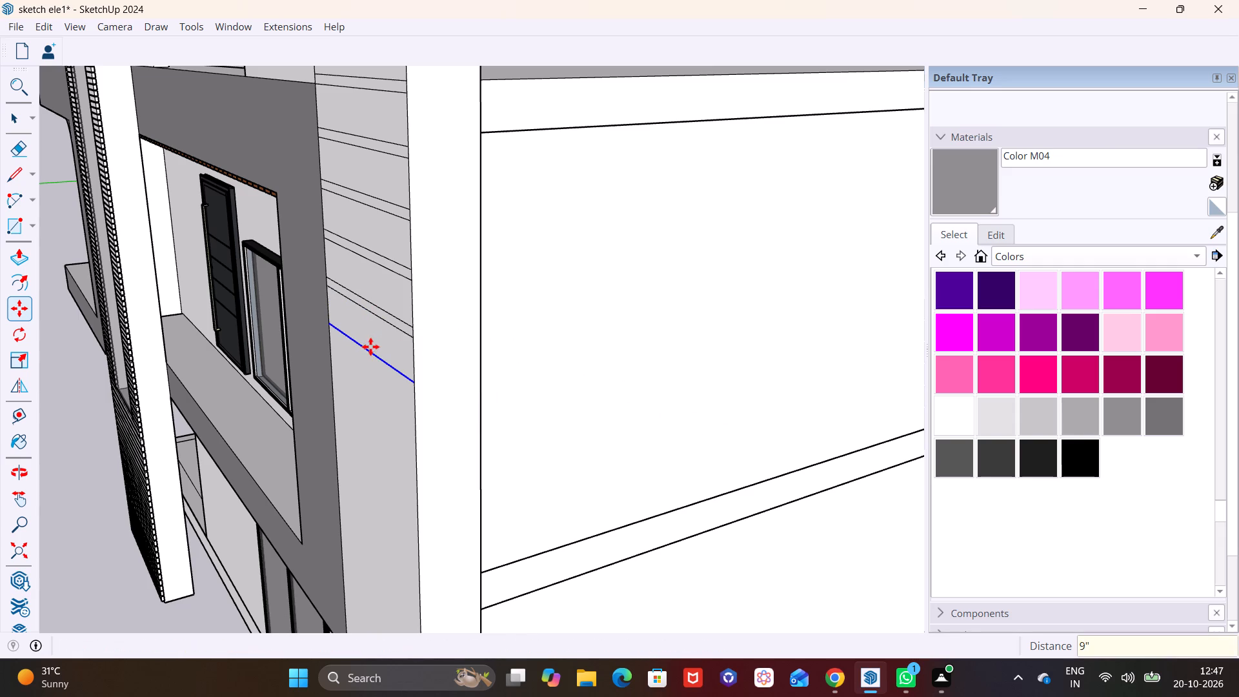
Copy the lowest panel line 2" down to bound a sixth narrow strip, and copy that line 9" further down.
click(370, 353)
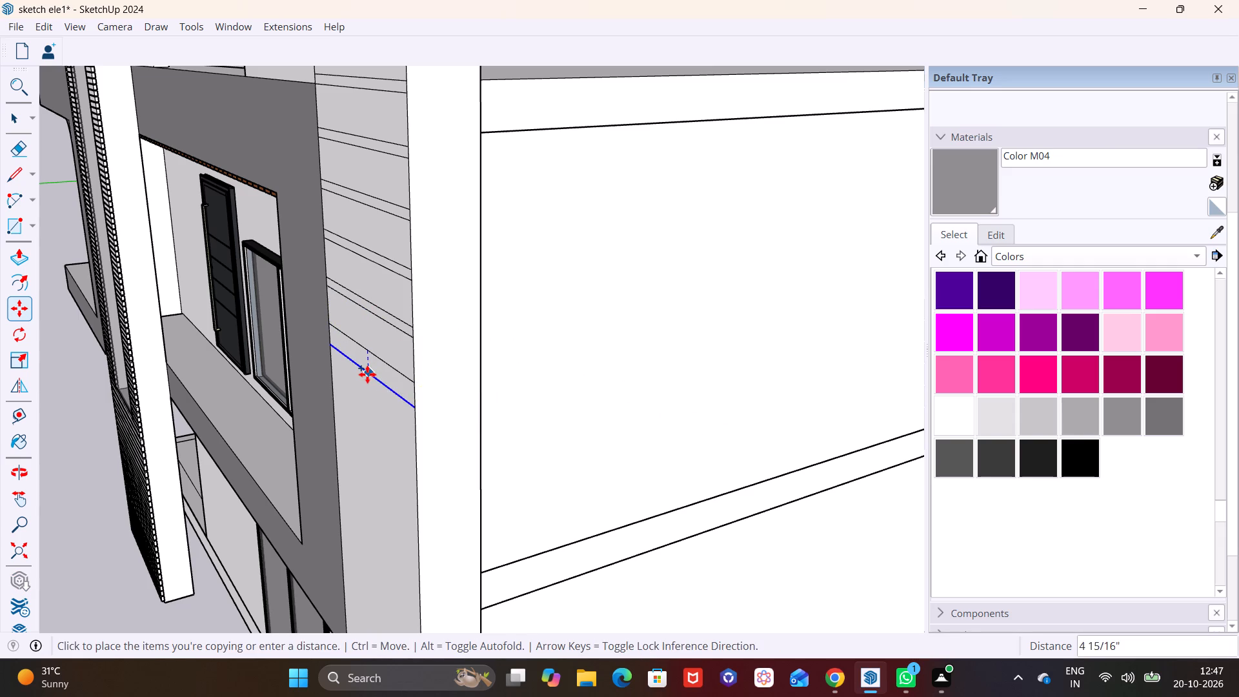
text(2")
key(Return)
click(367, 362)
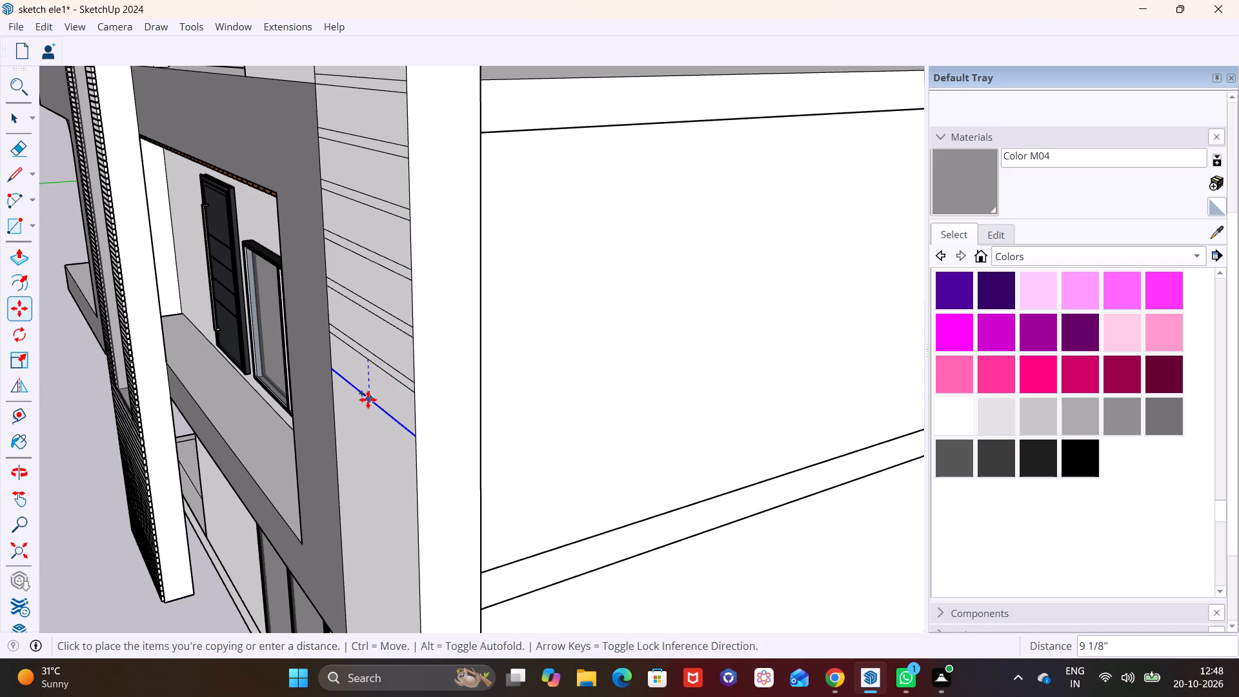
key(9)
key(shift+quotedbl)
key(Return)
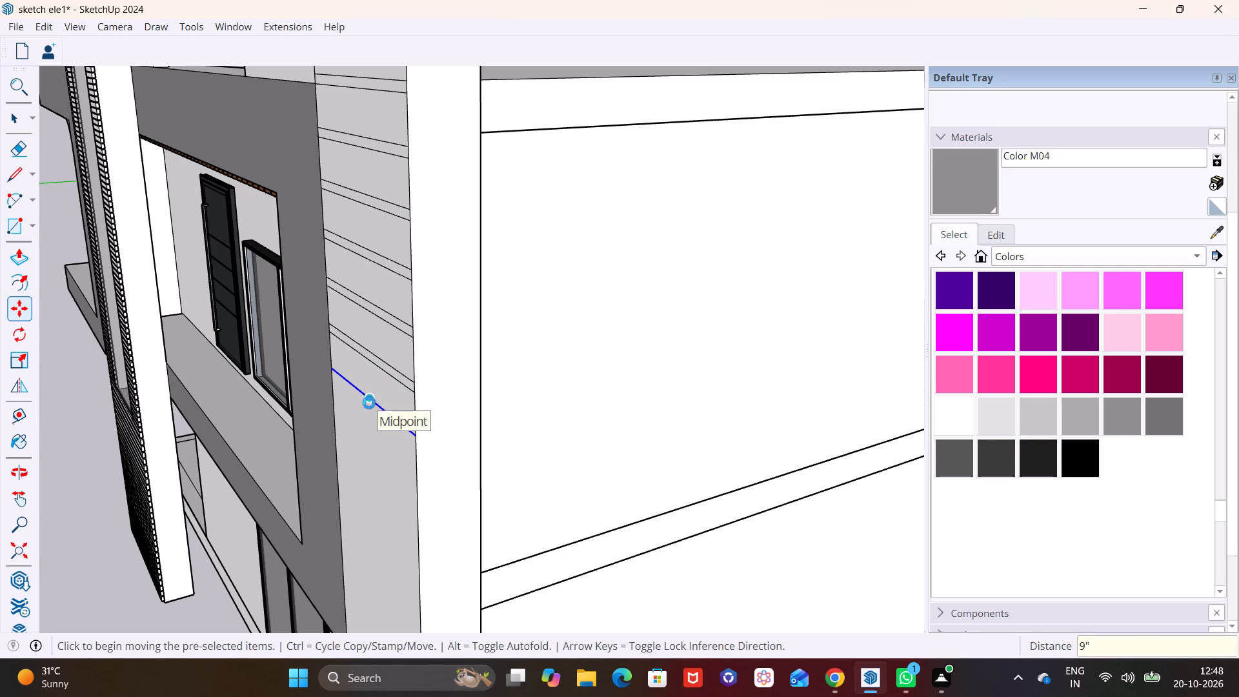
Copy the lowest panel line 2" down to bound a seventh narrow strip, and copy that line 9" further down.
click(369, 403)
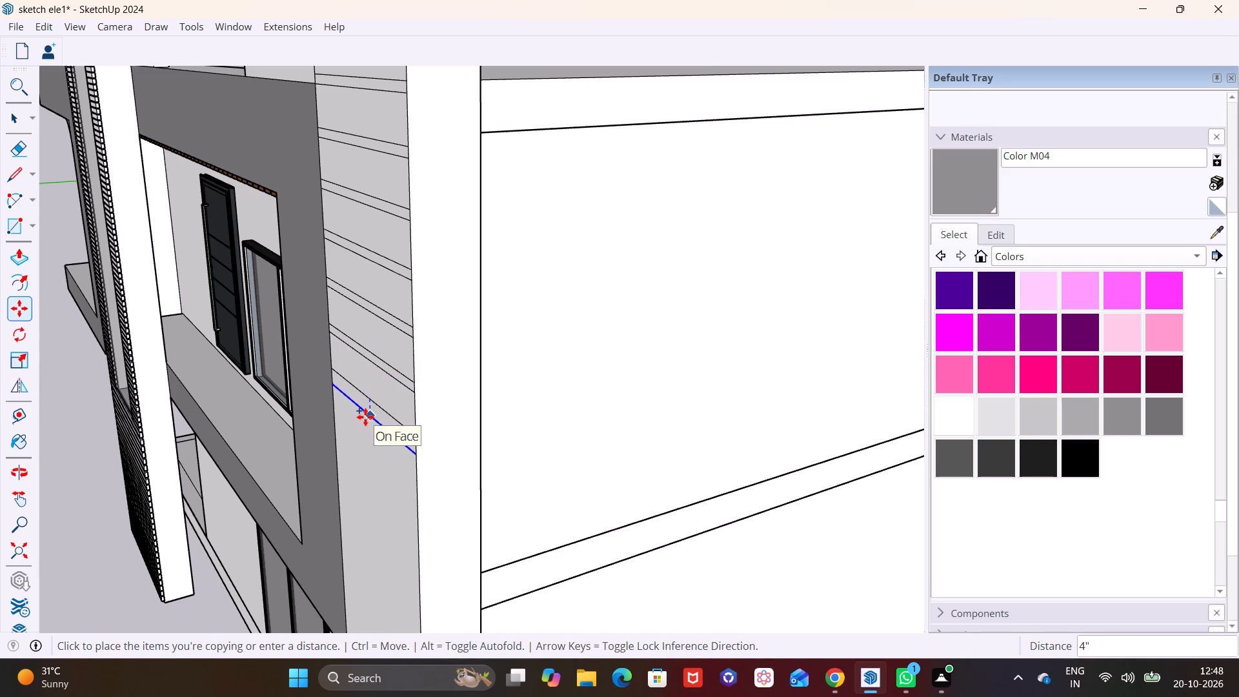
text(2")
key(Return)
click(369, 407)
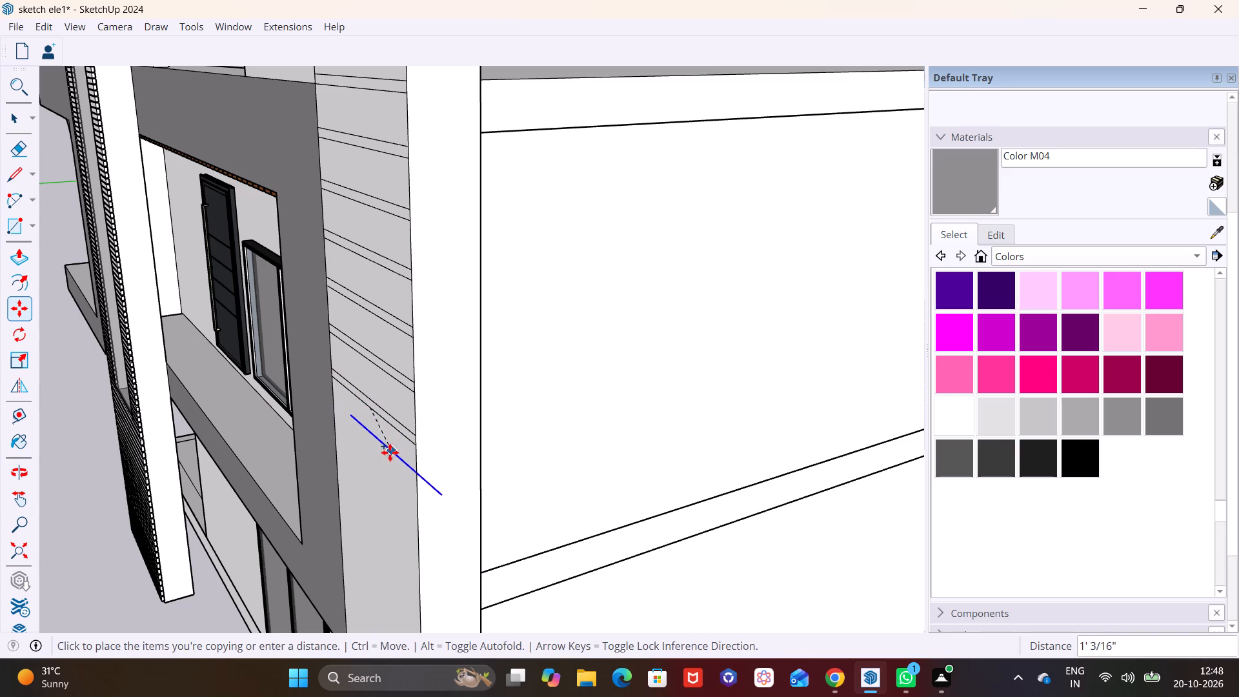
text(9")
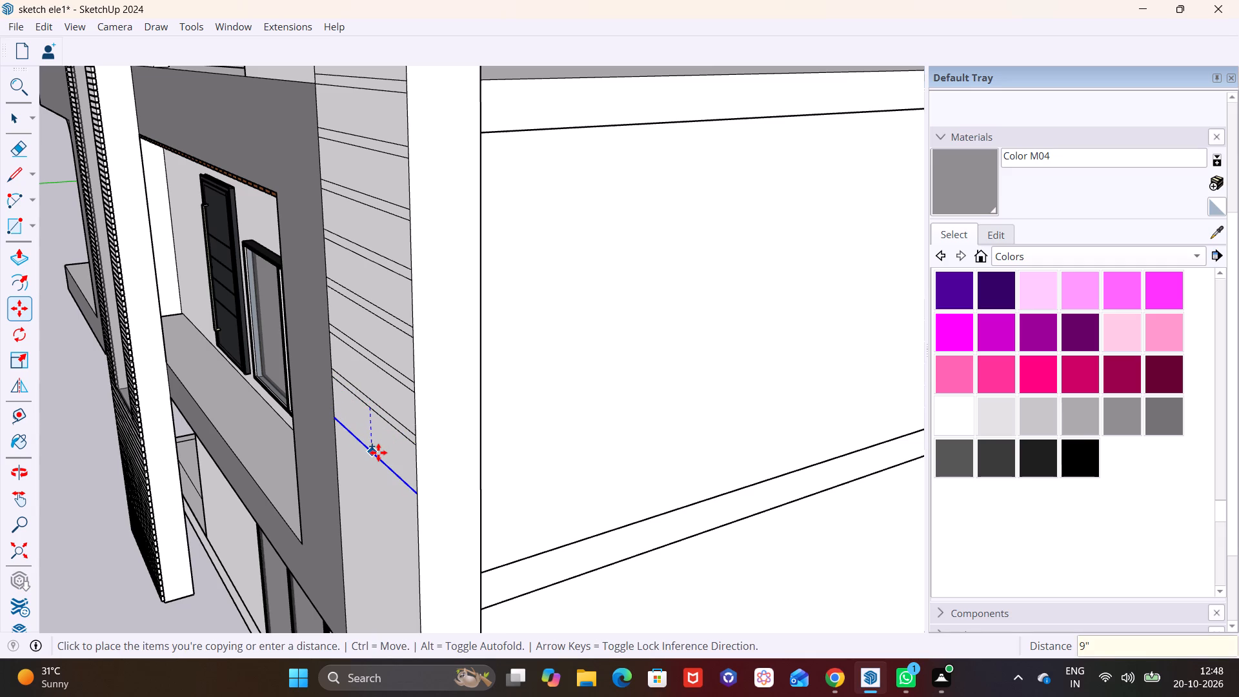
key(Return)
Copy the lowest panel line 2" down to bound an eighth narrow strip, and copy that line 9" further down.
shift+middle_drag(378, 452, 422, 275)
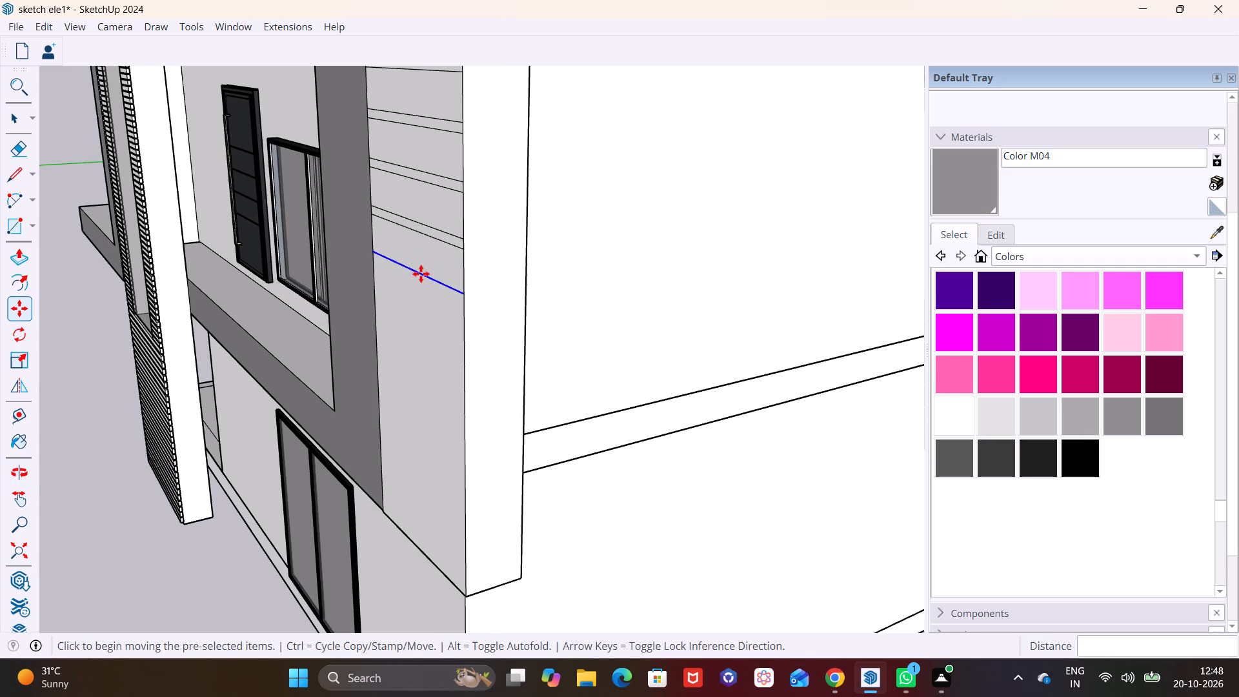
click(417, 272)
text(2")
key(Return)
click(416, 279)
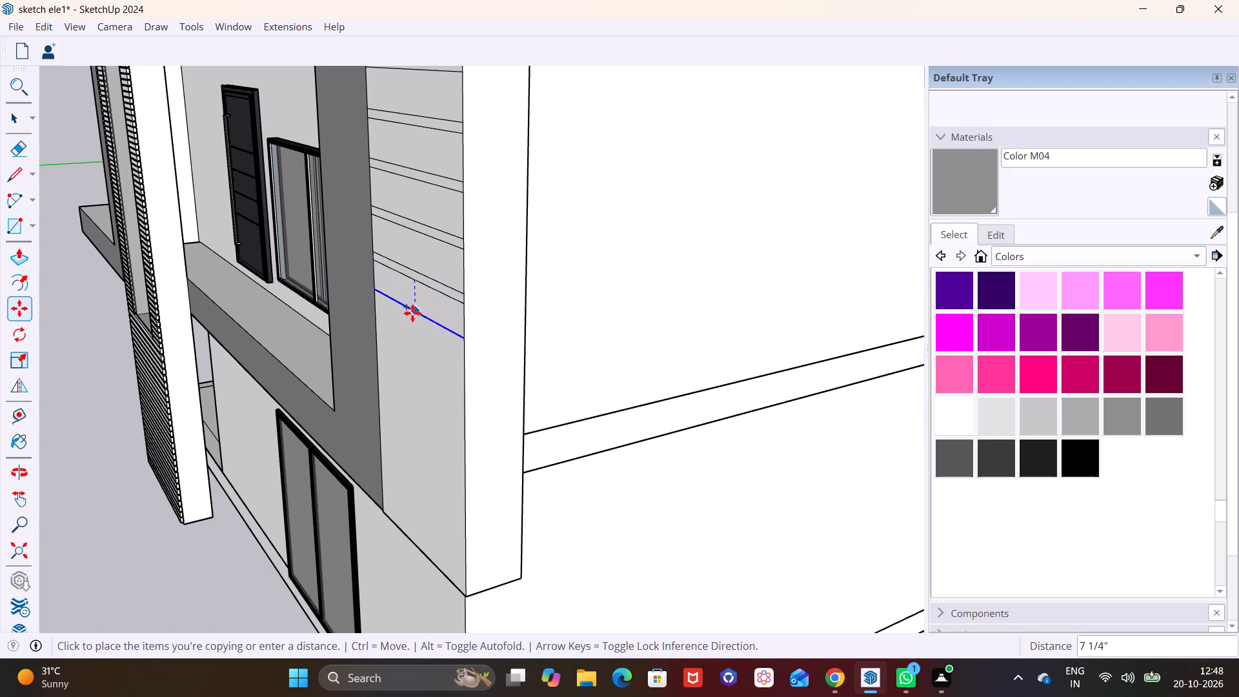
key(9)
key(shift+quotedbl)
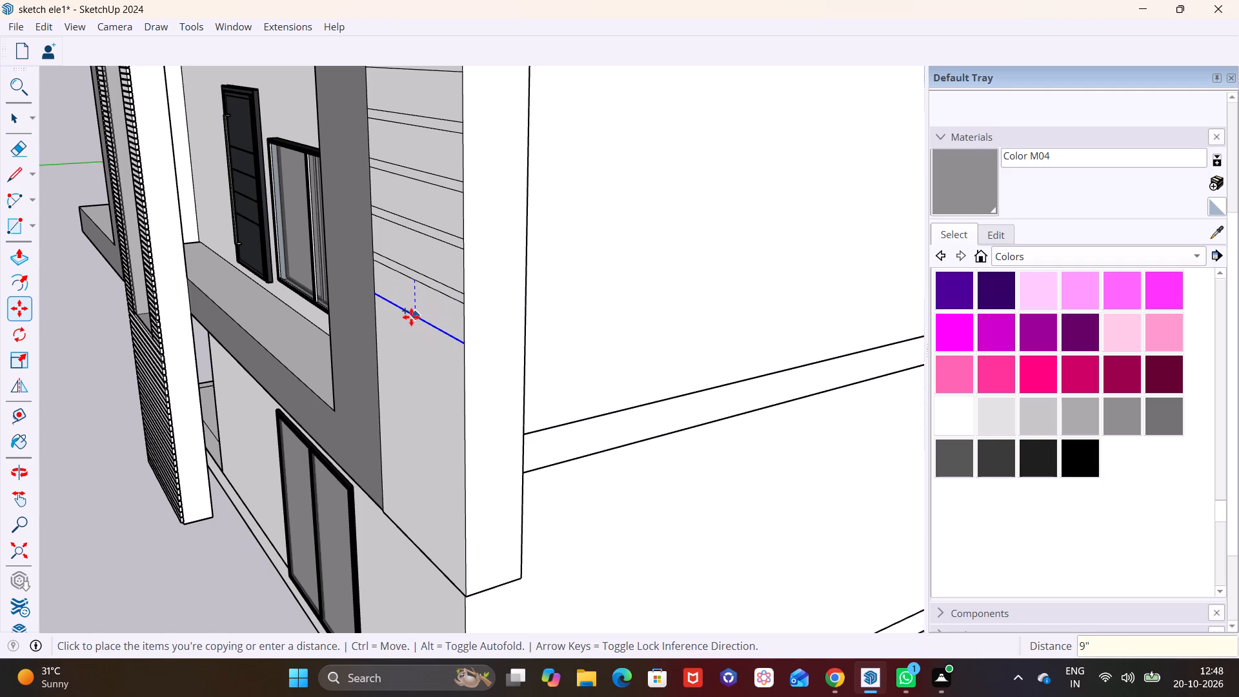
key(Return)
Copy the lowest panel line 2" down to bound a ninth narrow strip, and copy that line 9" further down.
click(418, 323)
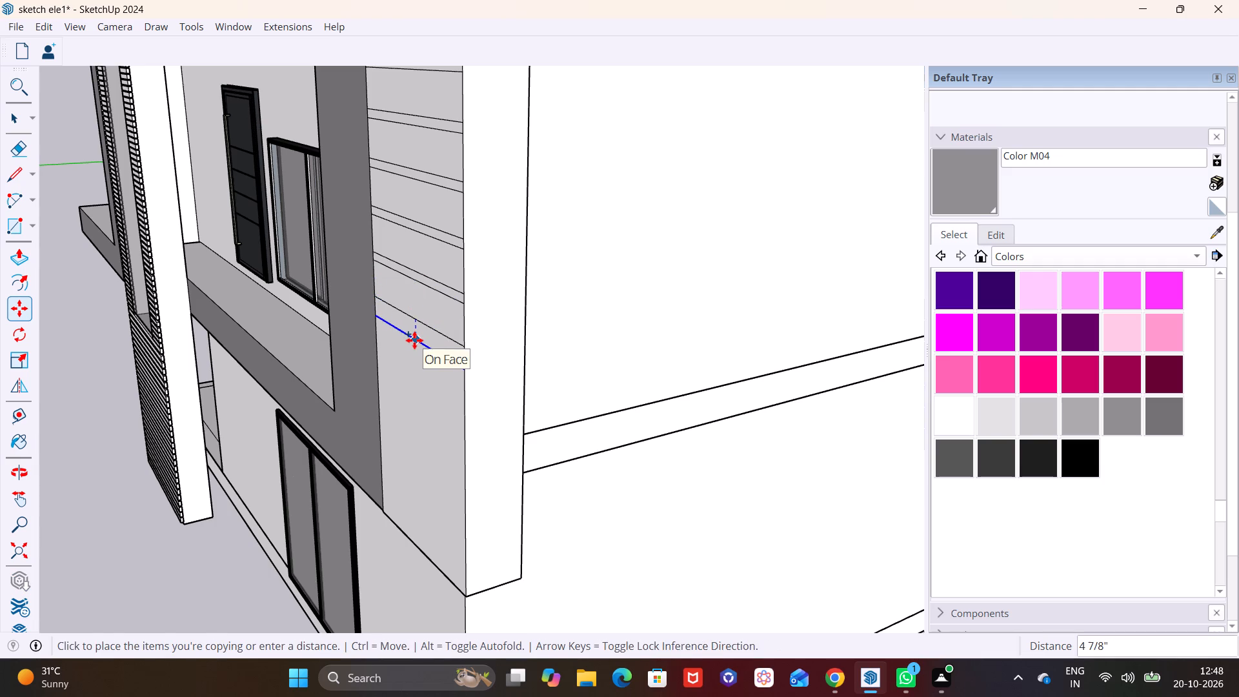
text(2")
key(Return)
click(416, 332)
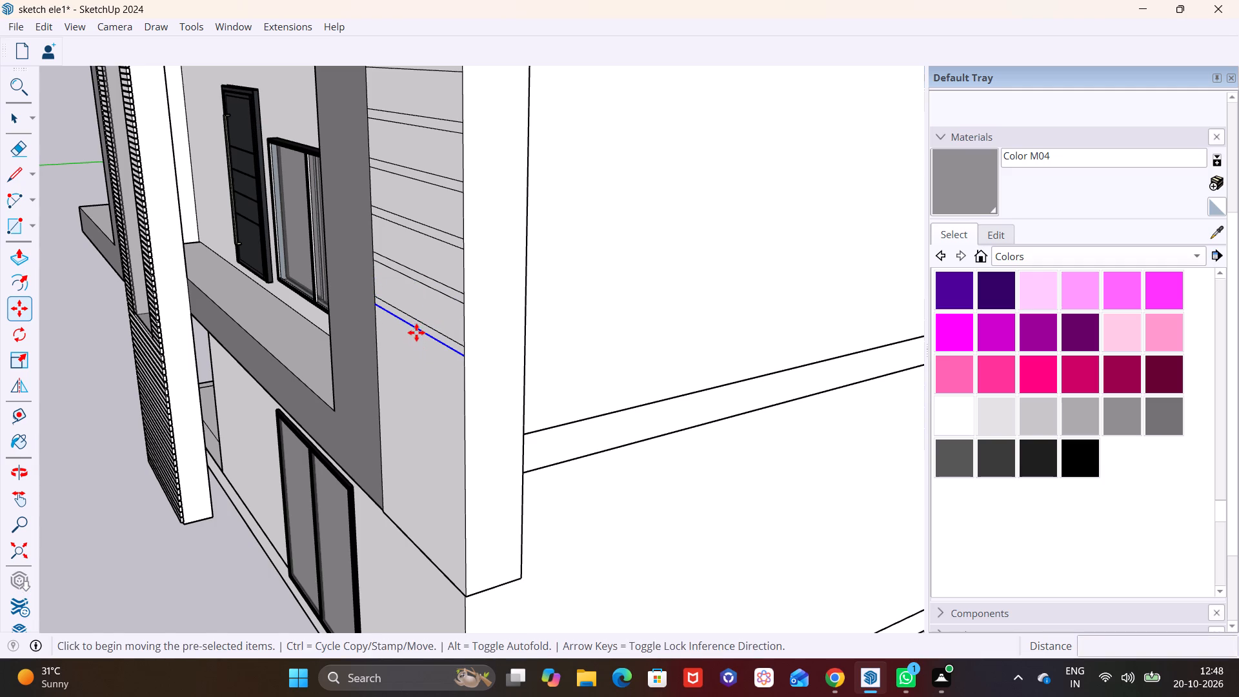
text(9")
key(Return)
Copy the lowest panel line 2" down to bound a tenth narrow strip, and copy that line 9" further down.
click(418, 365)
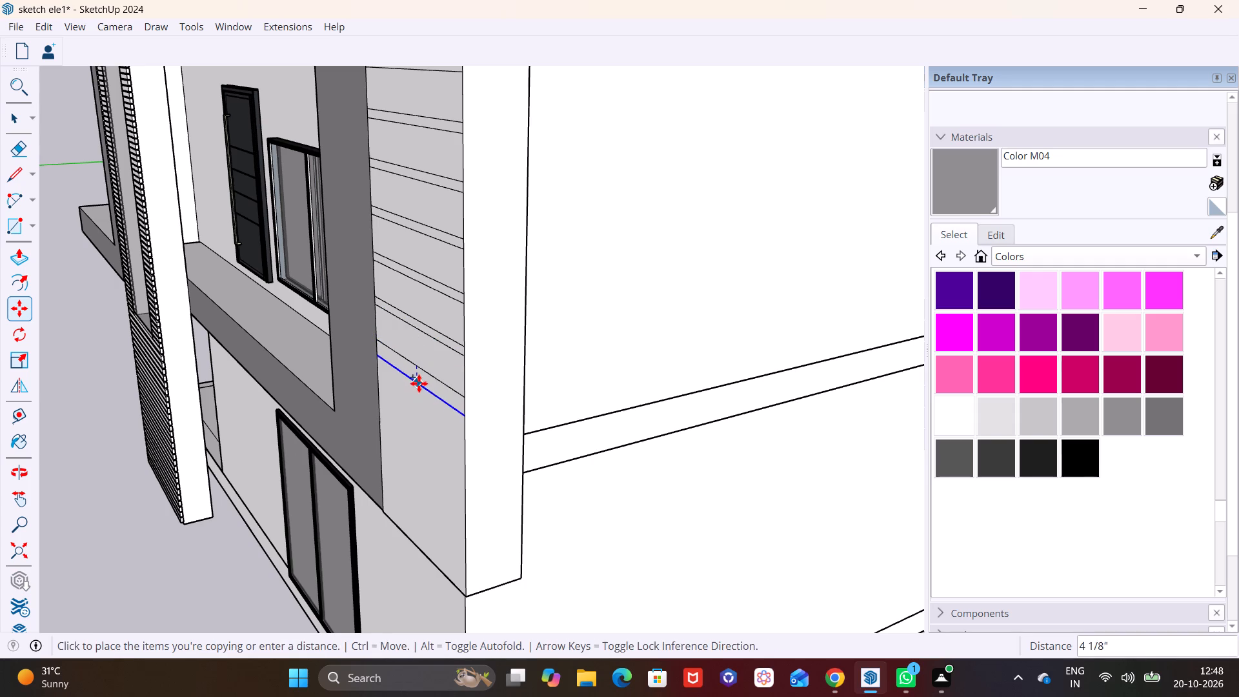
key(2)
key(shift+quotedbl)
key(Return)
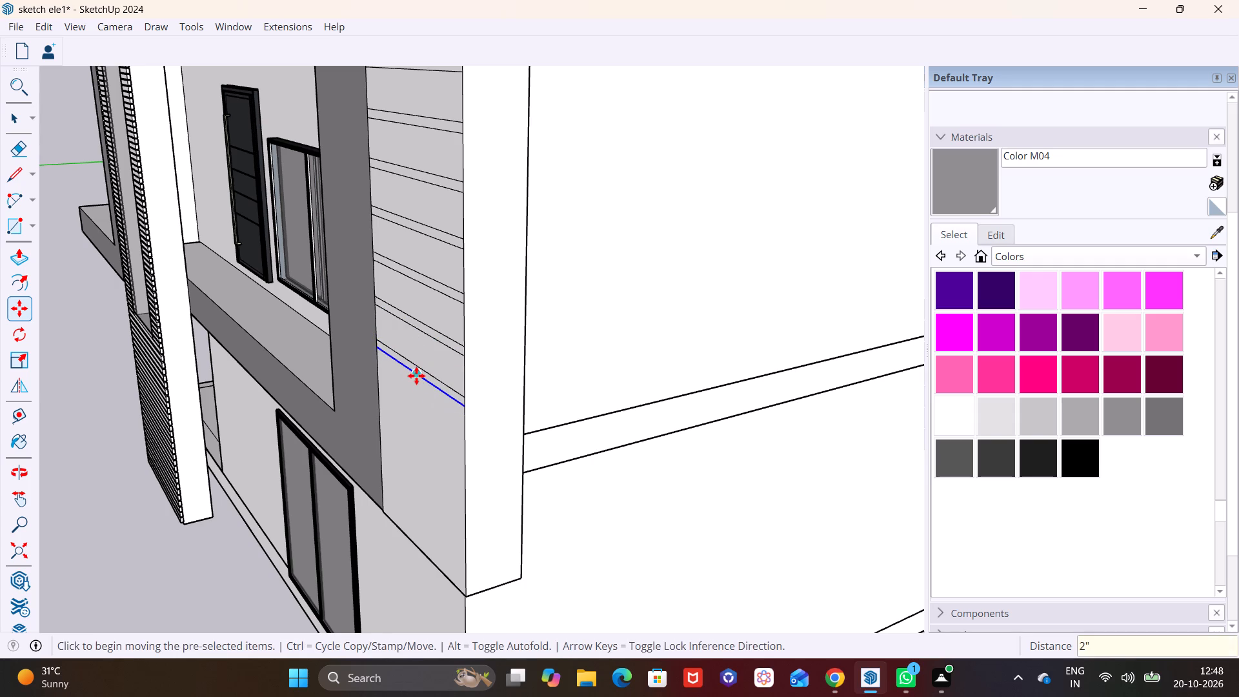
click(416, 376)
text(9")
key(Return)
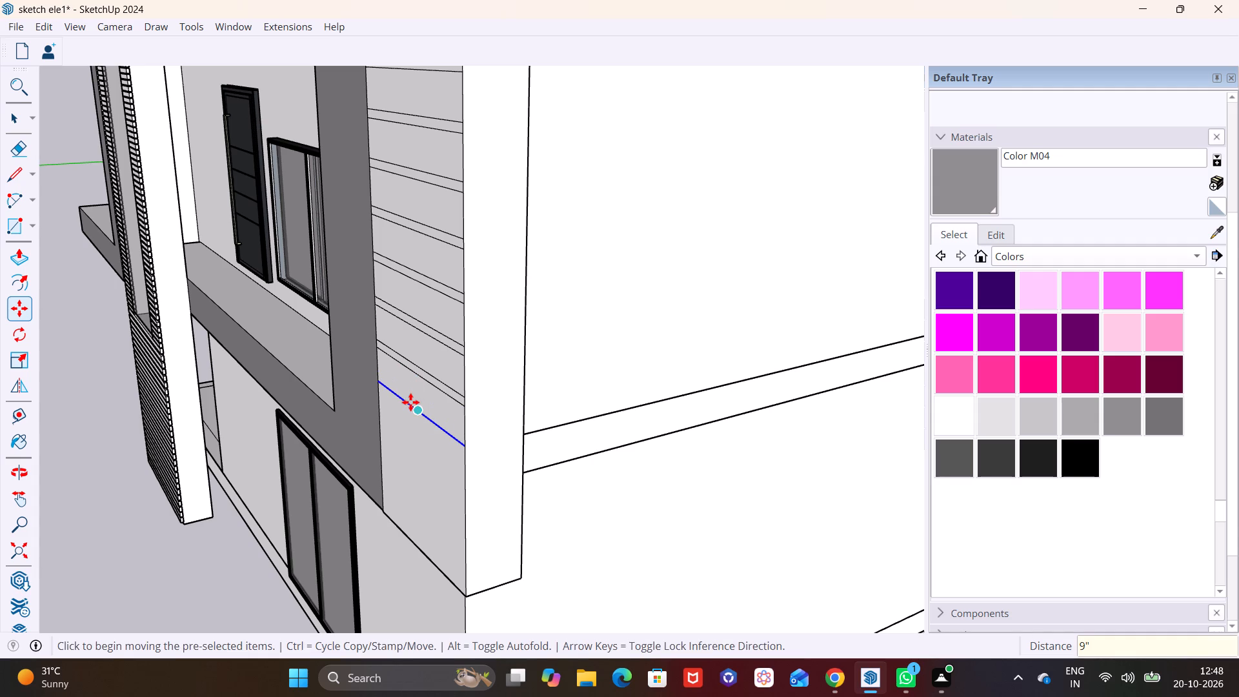
Copy the lowest panel line 2" down to bound an eleventh narrow strip, and copy that line 9" further down.
click(416, 410)
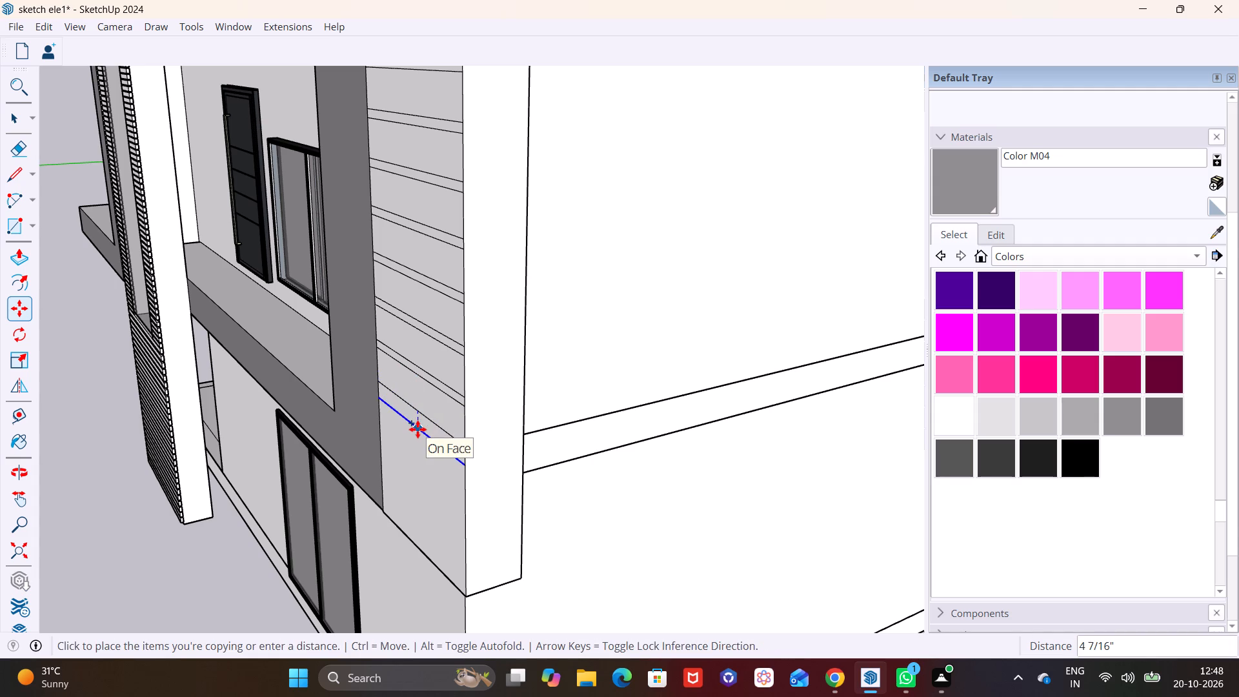
key(2)
key(shift+quotedbl)
key(Return)
click(421, 423)
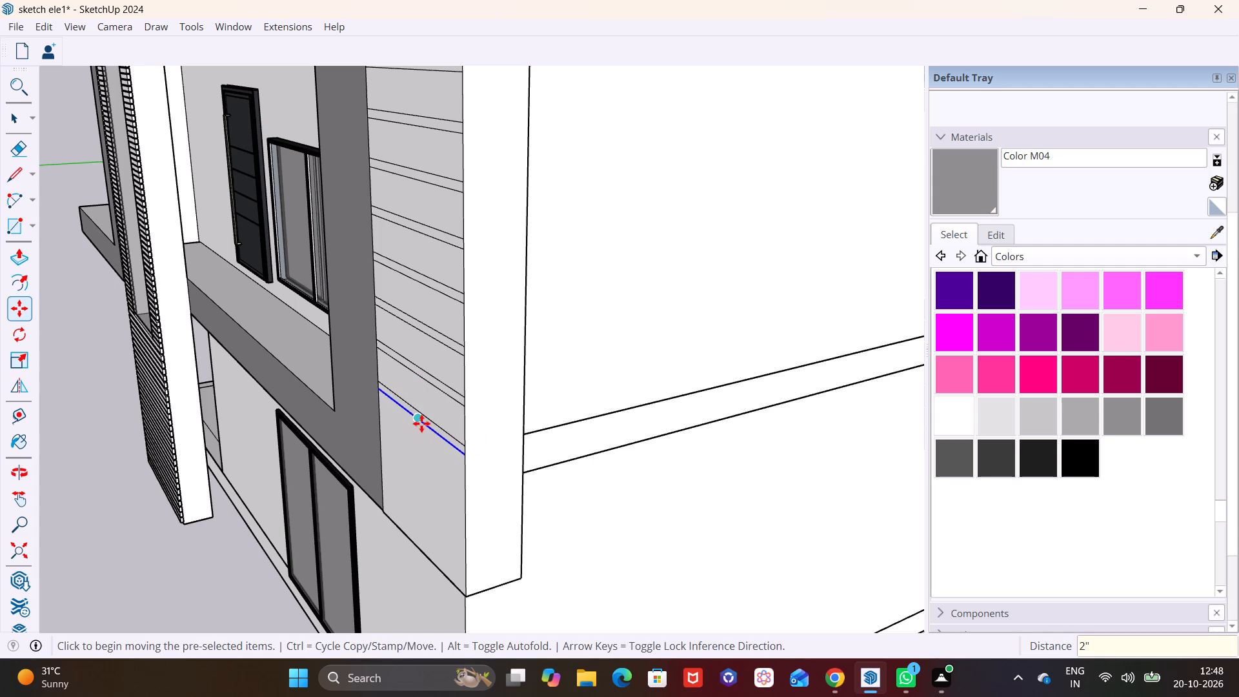
text(9")
key(Return)
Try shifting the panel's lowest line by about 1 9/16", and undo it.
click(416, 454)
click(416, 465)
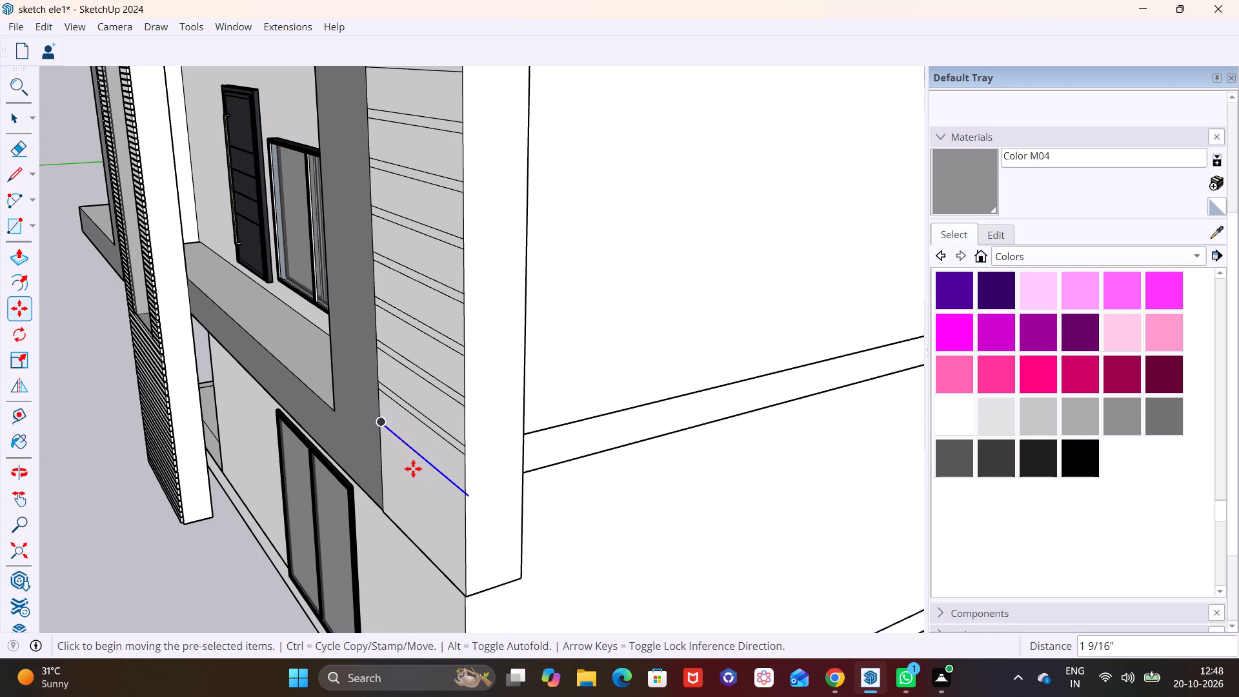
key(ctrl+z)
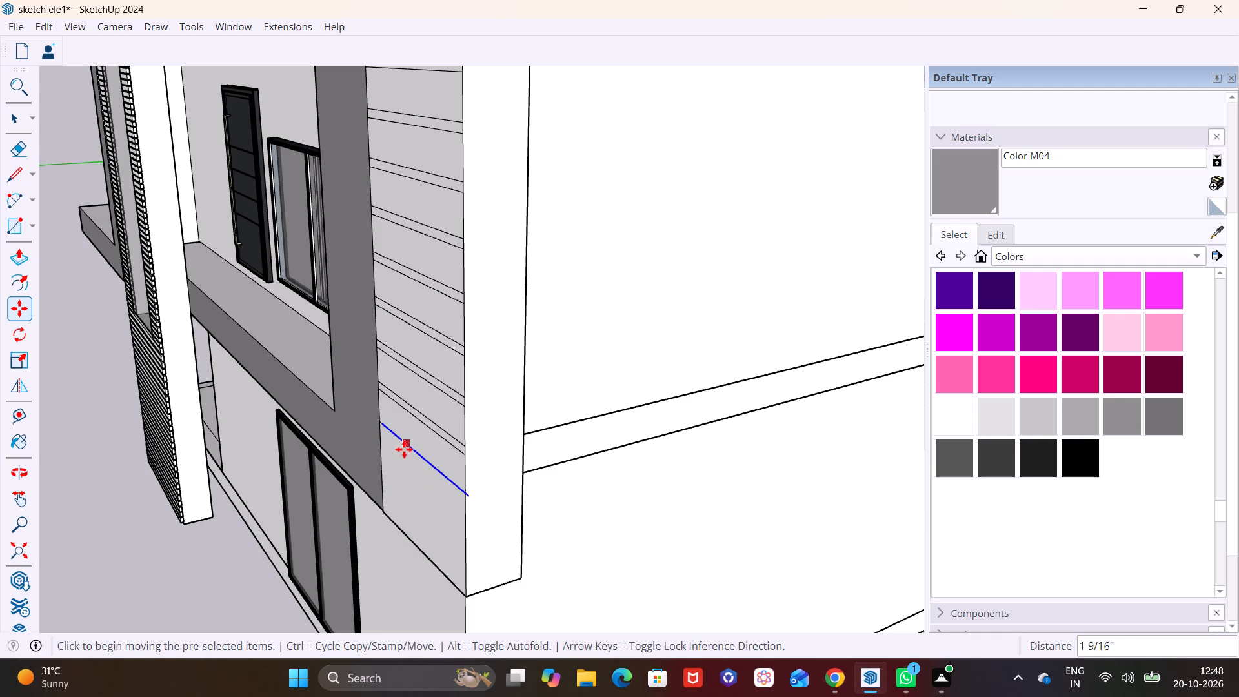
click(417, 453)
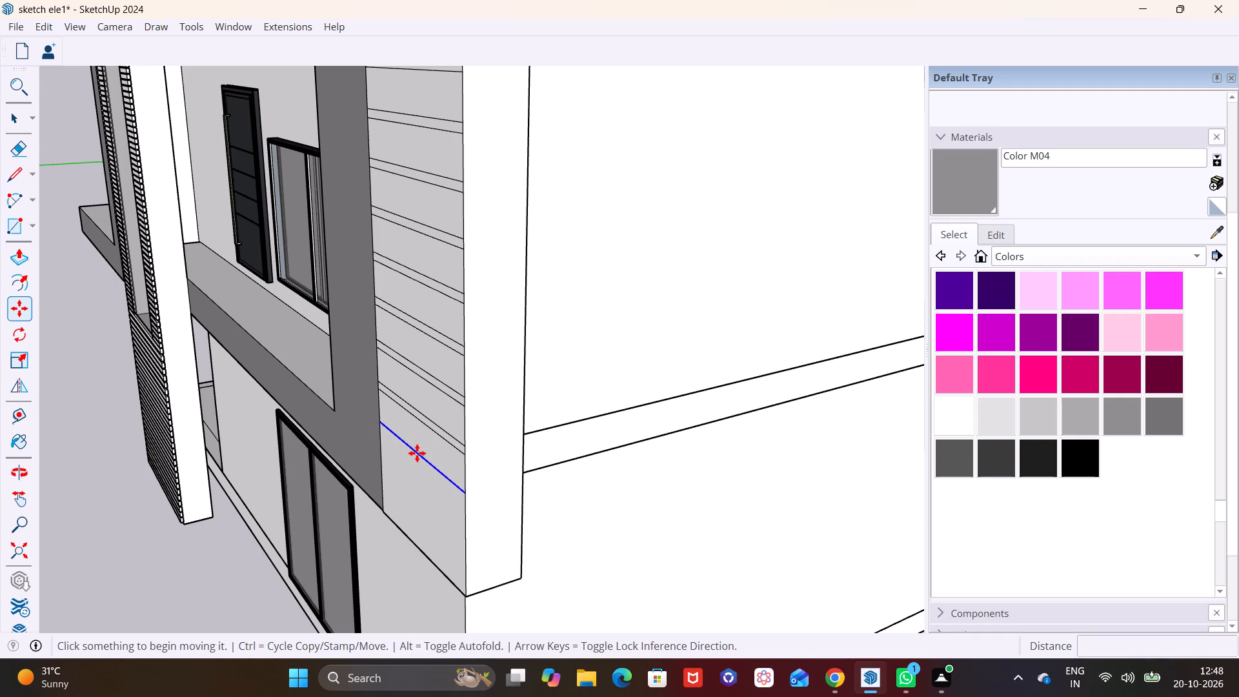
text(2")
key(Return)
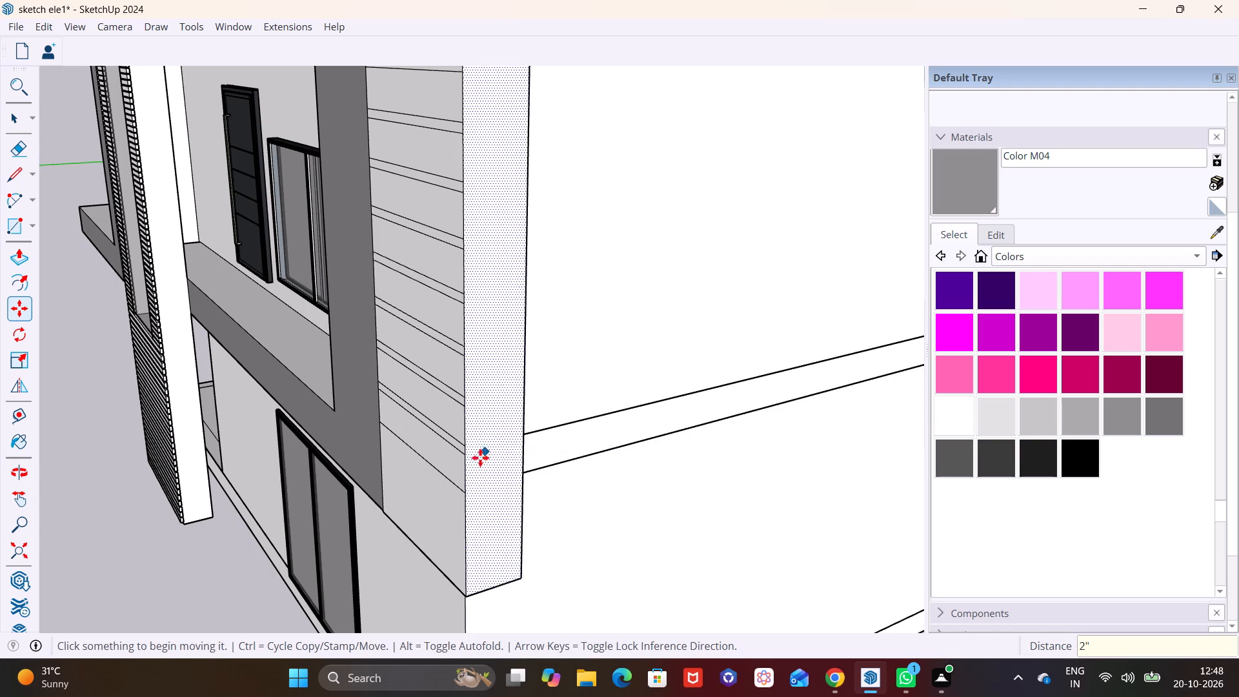
Copy the lowest panel line 2" down to bound a twelfth narrow strip, and copy that line 9" further down.
key(space)
click(425, 459)
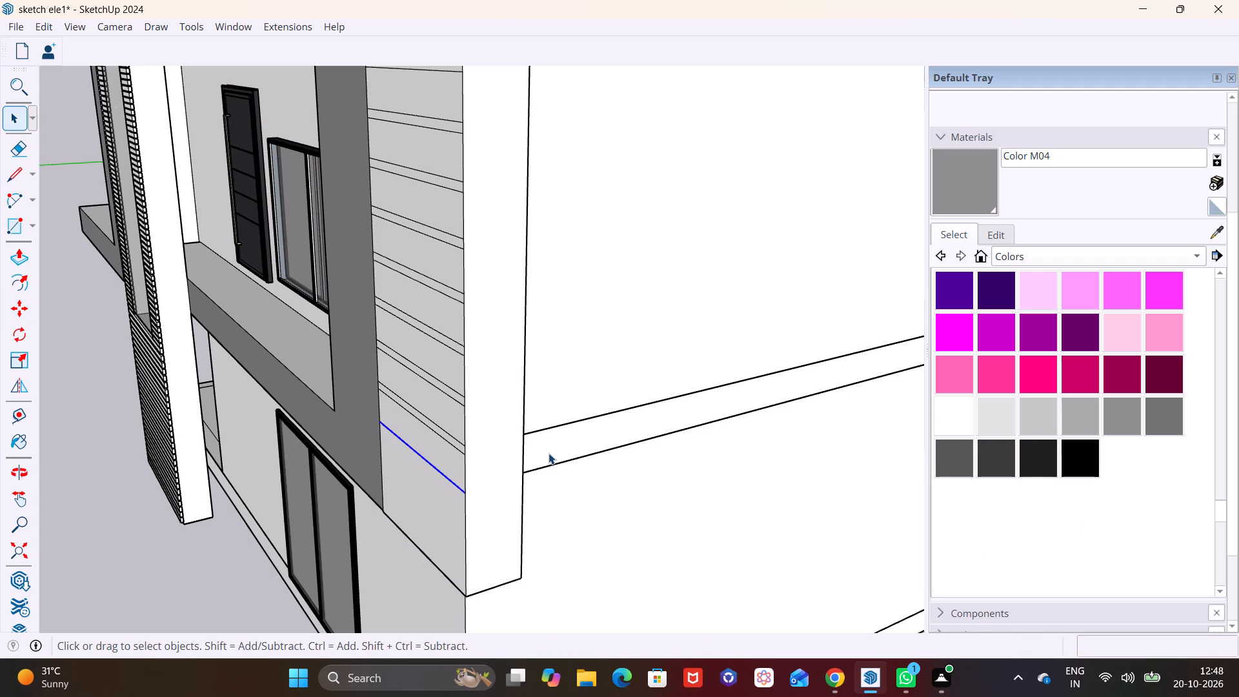
key(m)
click(420, 458)
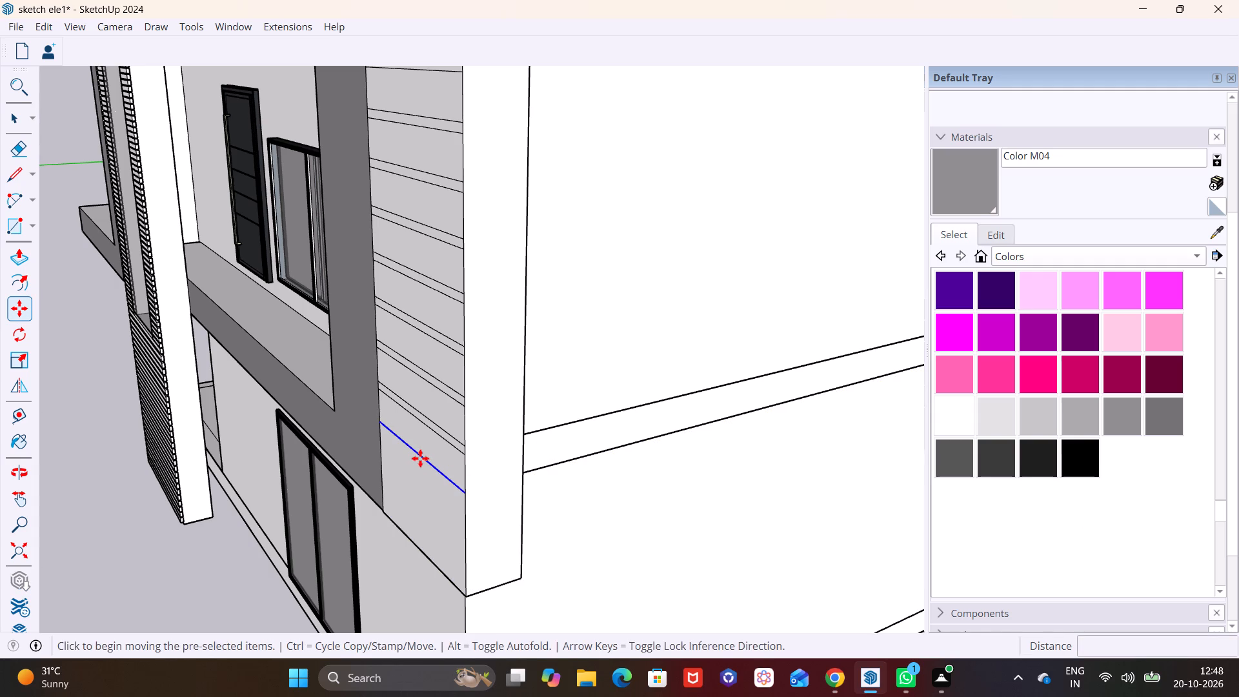
text(2")
key(Return)
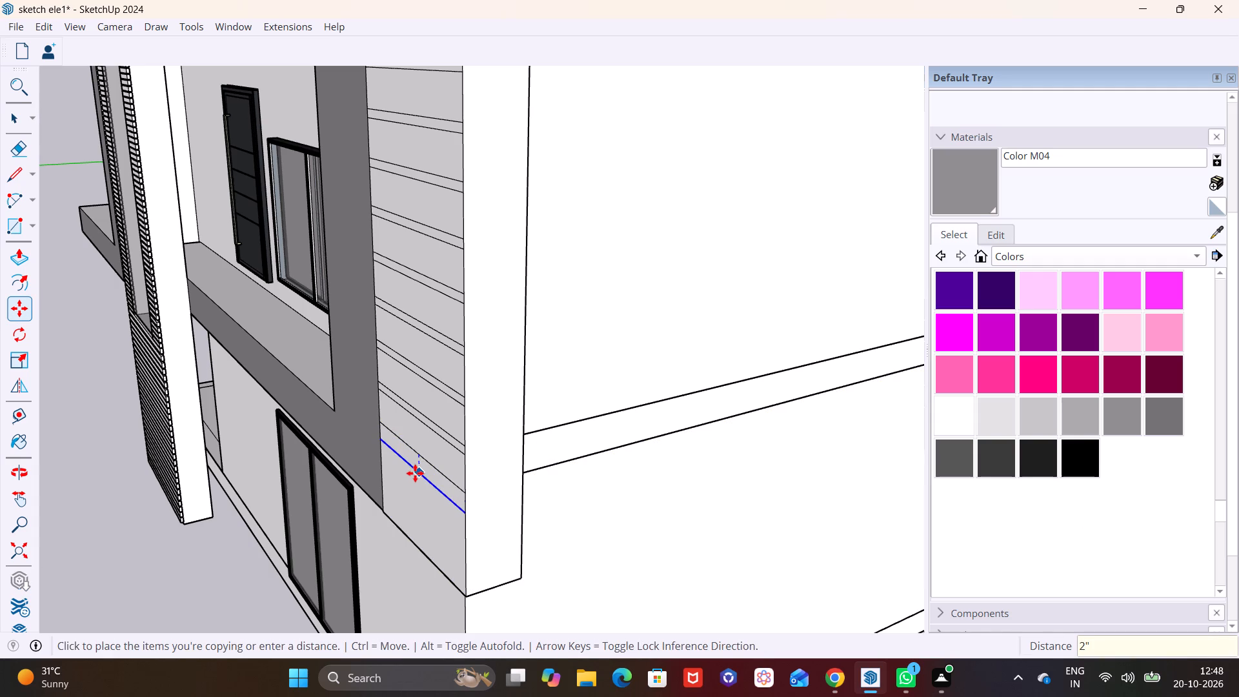
click(420, 466)
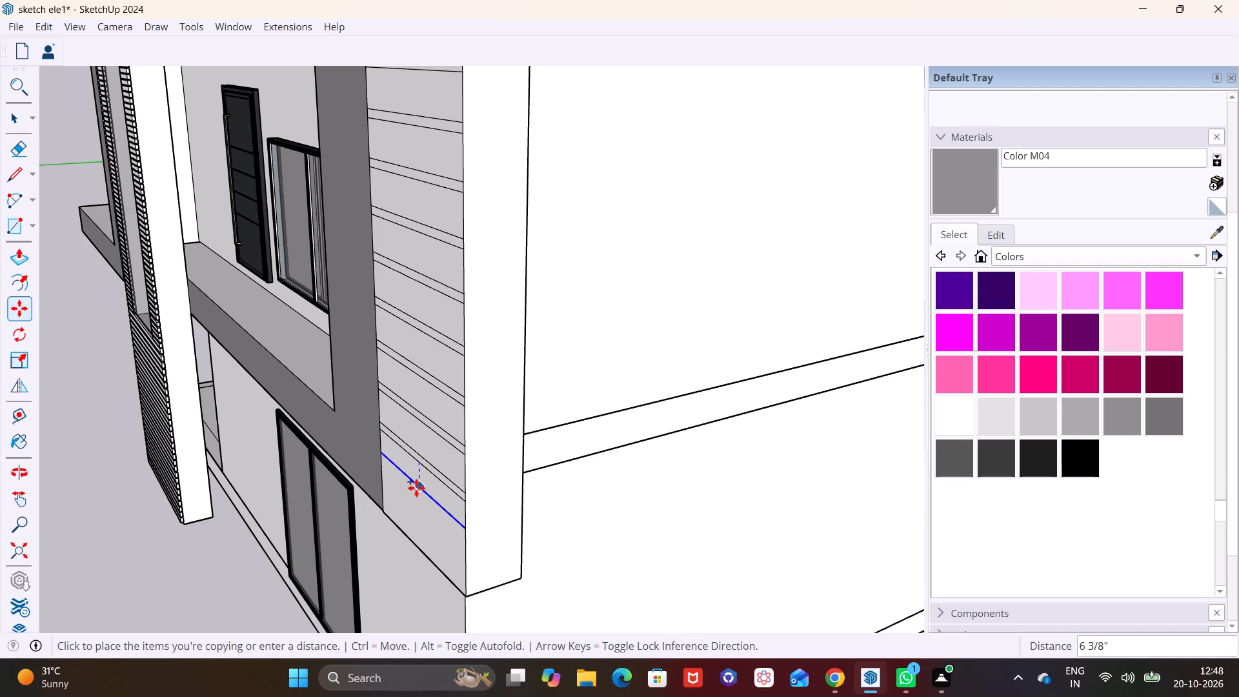
text(9")
key(Return)
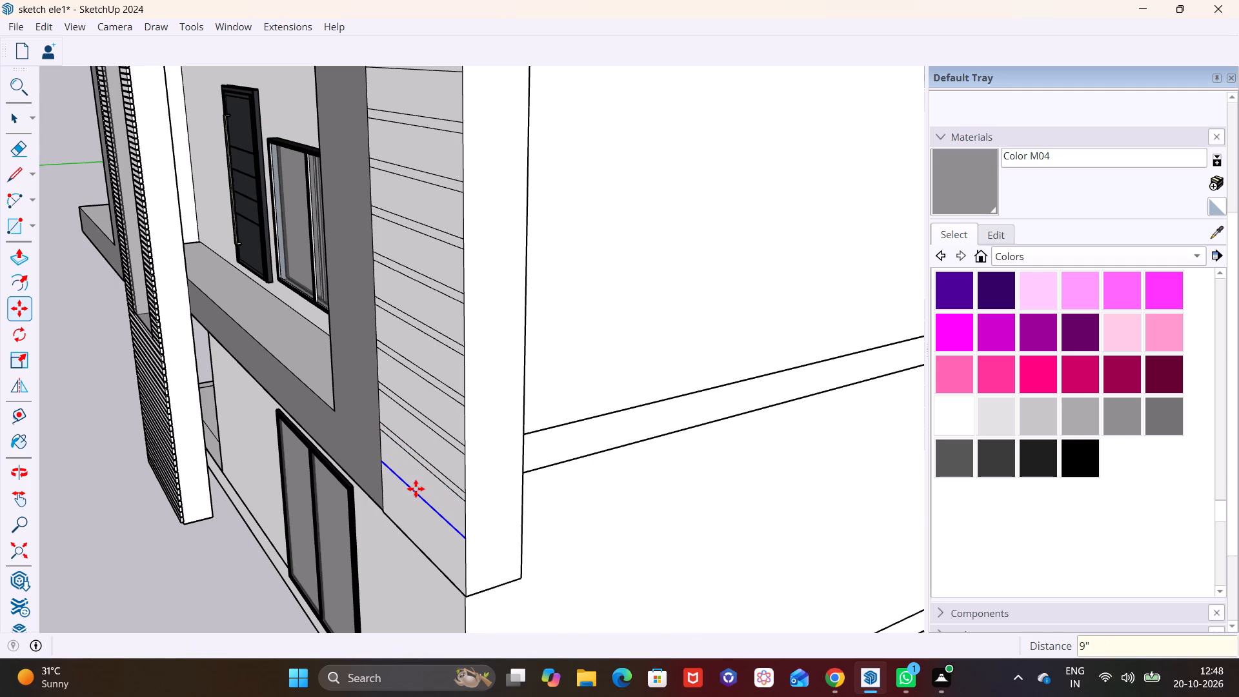
Copy the lowest panel line 2" down to bound a thirteenth narrow strip near the panel's bottom edge.
click(421, 501)
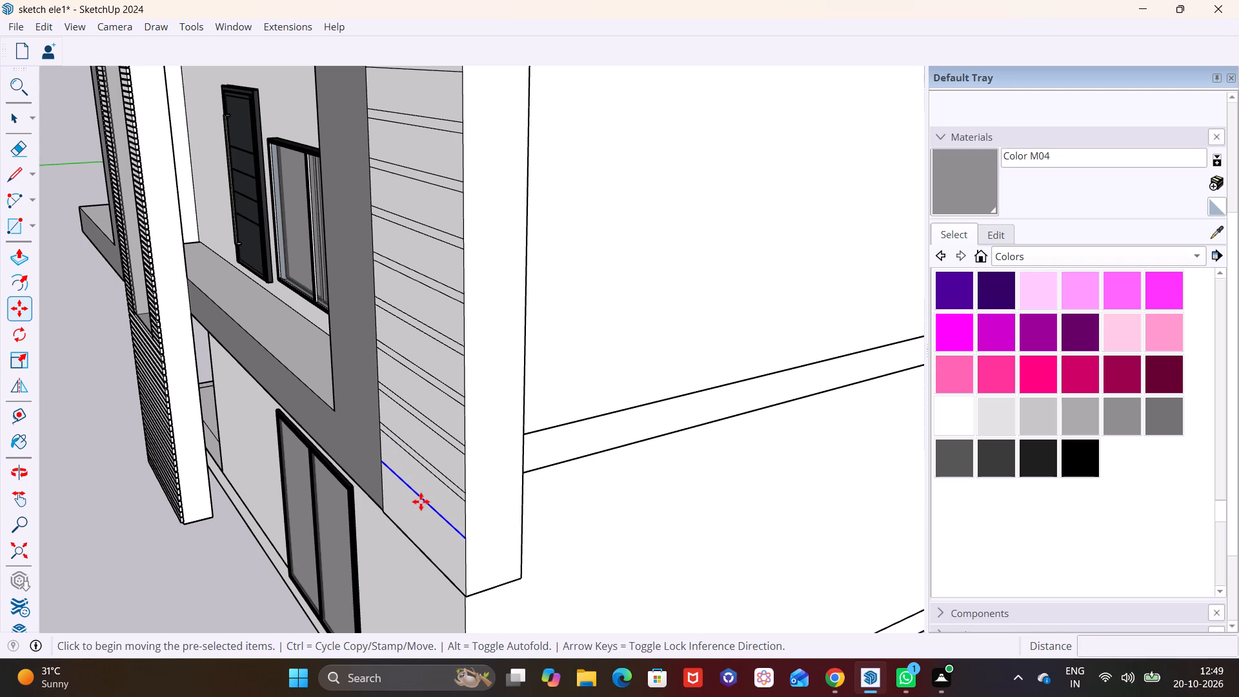
click(420, 501)
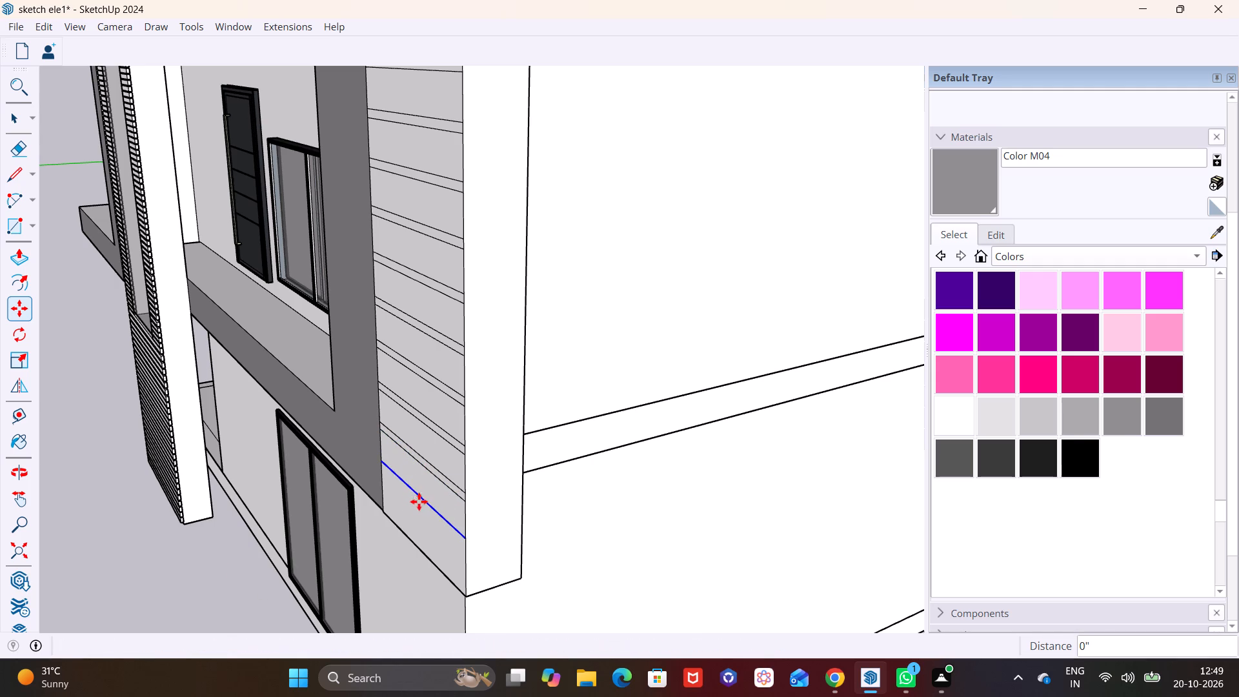
click(419, 500)
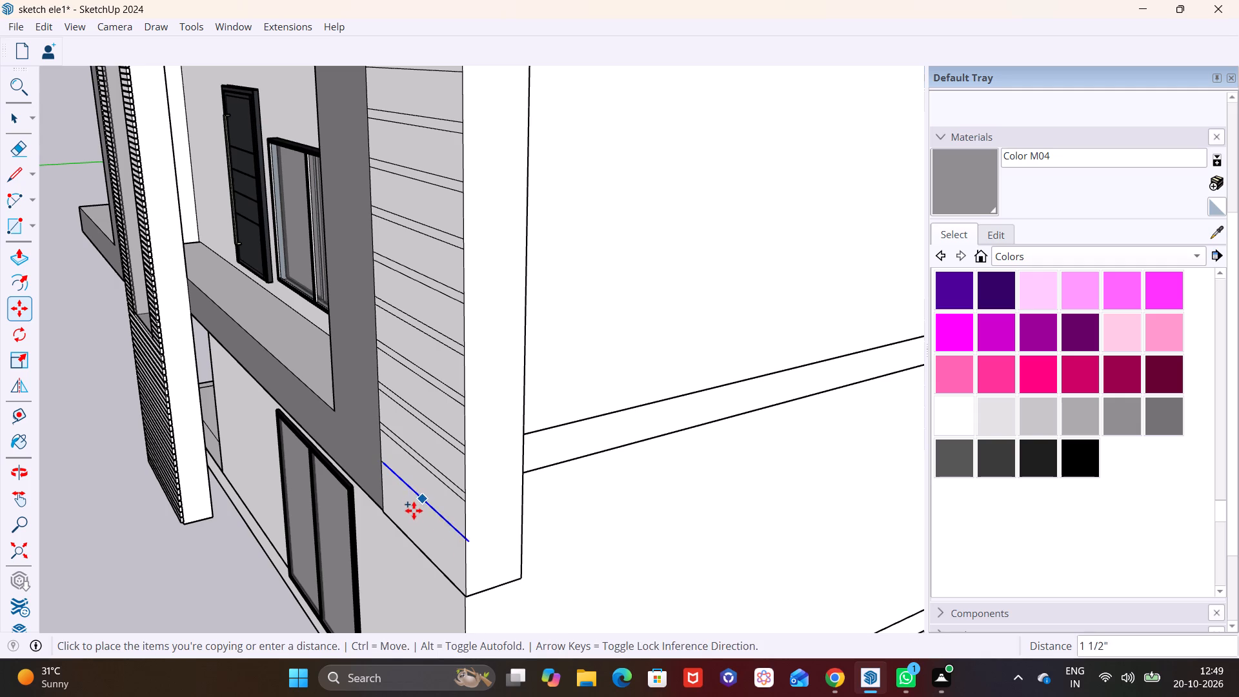
key(2)
key(shift+quotedbl)
key(Return)
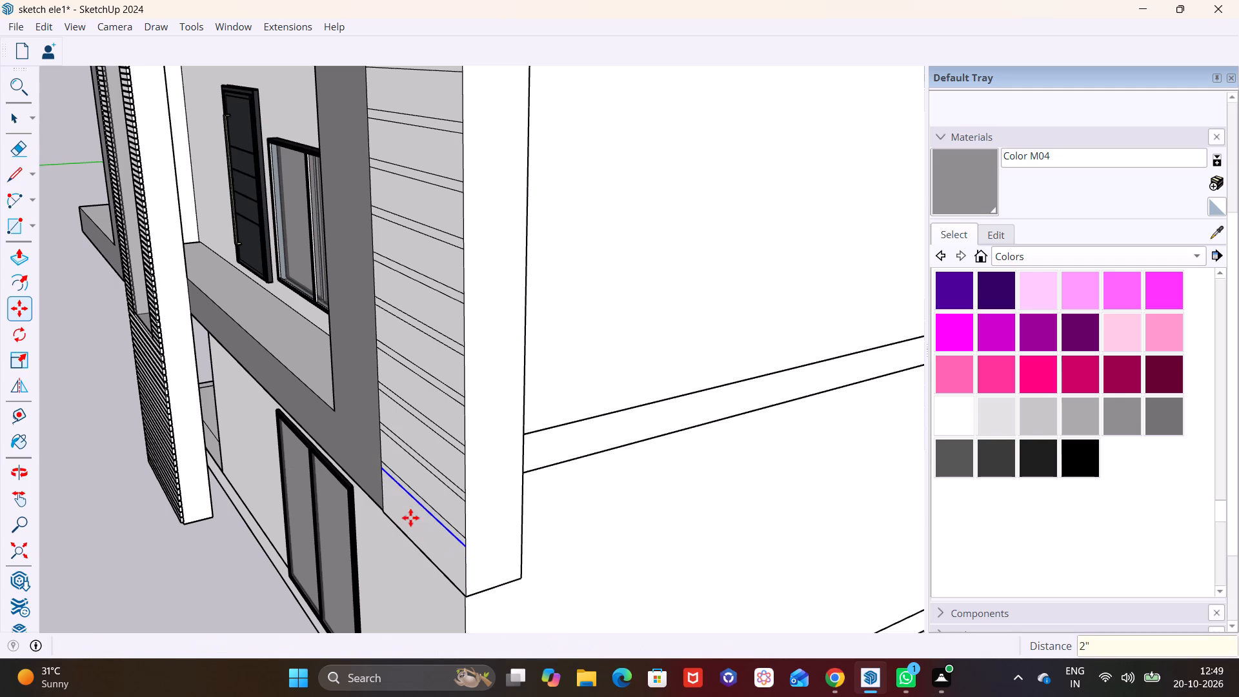
scroll(435, 512, right, 16)
scroll(450, 508, left, 16)
scroll(458, 508, right, 16)
key(space)
Push the topmost narrow strip of the side panel 2" inward to form a recessed groove.
scroll(444, 510, up, 9)
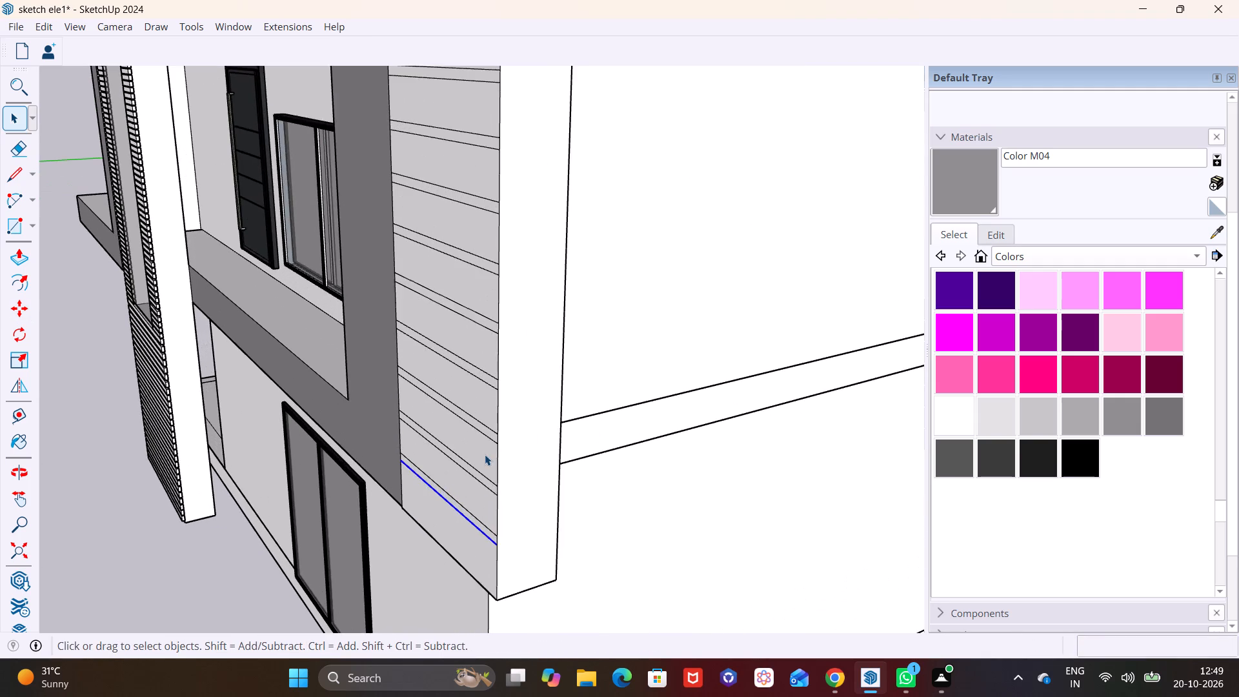
scroll(485, 454, down, 7)
click(594, 467)
shift+middle_drag(460, 312, 421, 515)
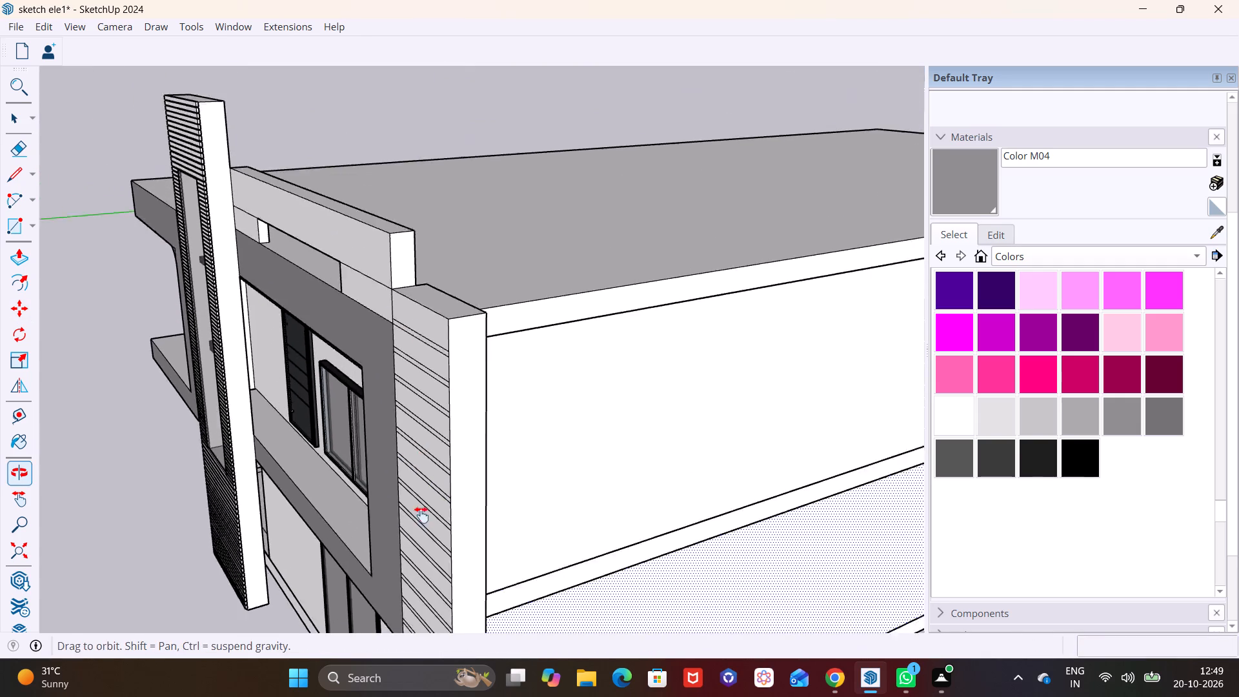
shift+middle_drag(421, 515, 427, 525)
scroll(458, 352, up, 11)
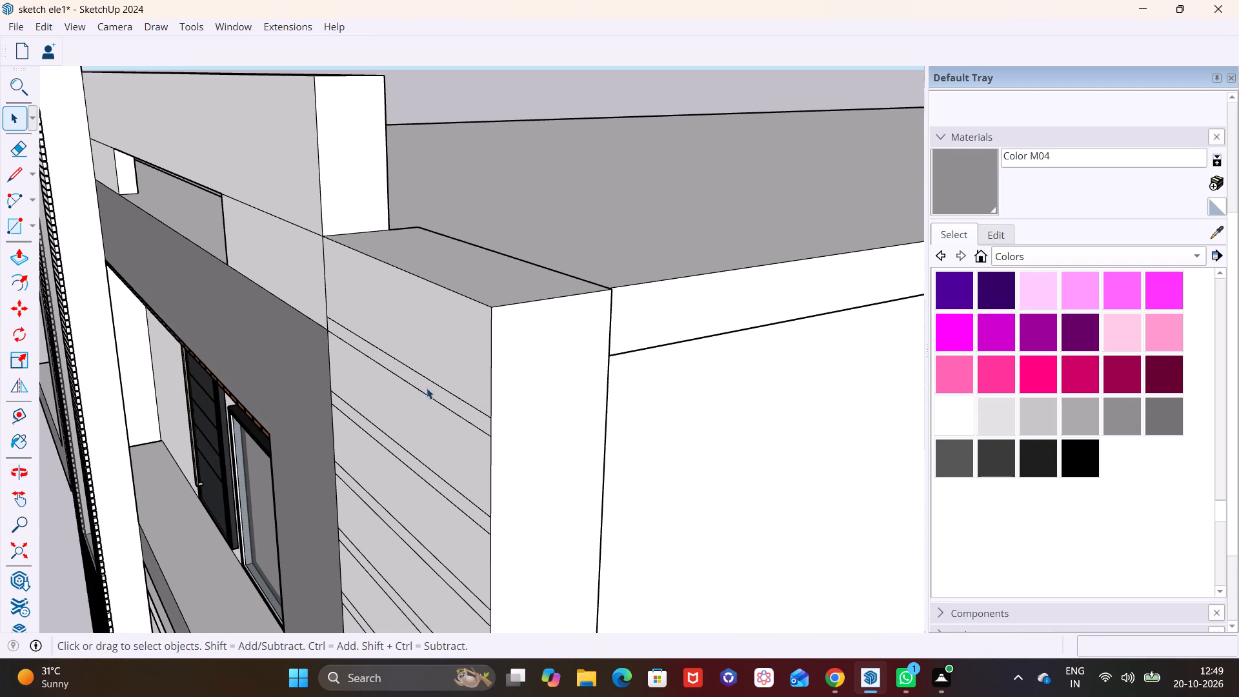
click(427, 389)
click(16, 252)
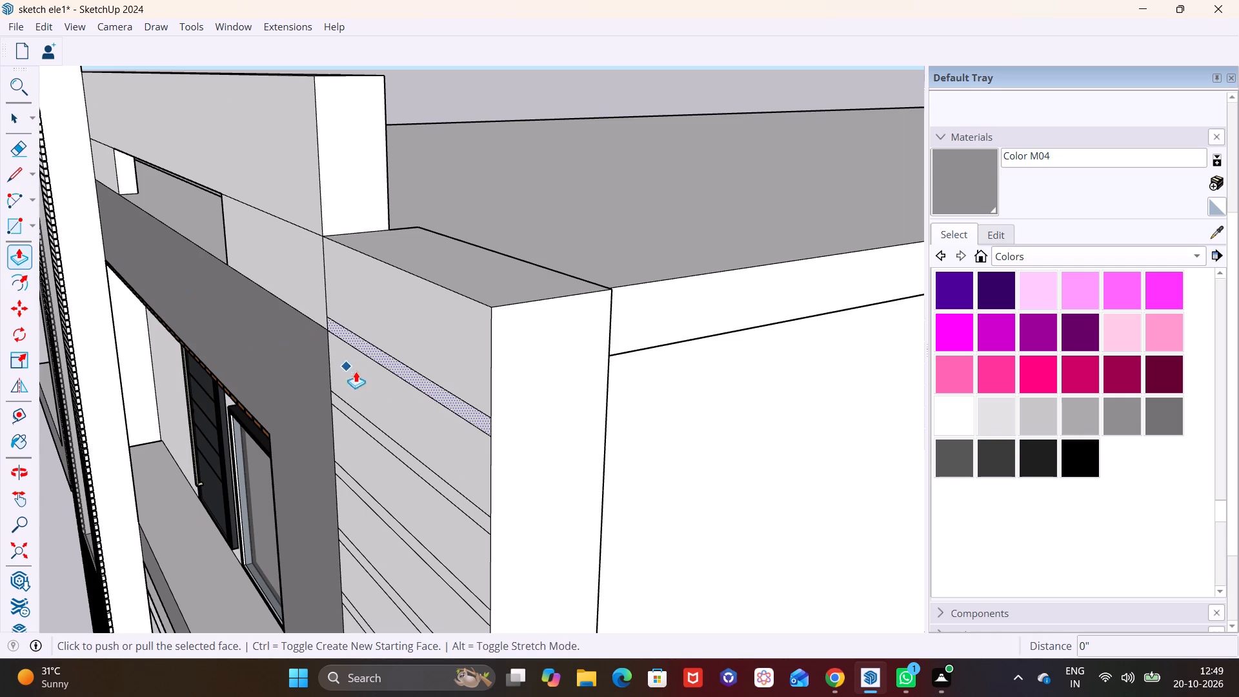
click(404, 371)
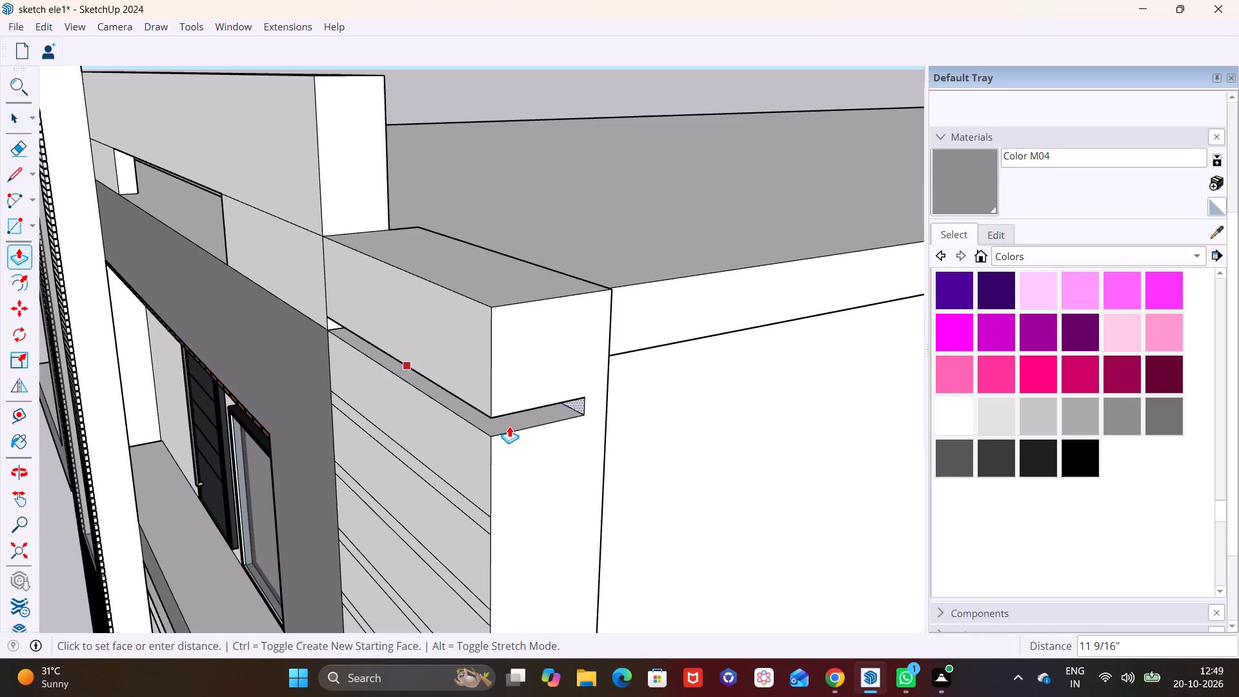
key(2)
key(shift+quotedbl)
key(Return)
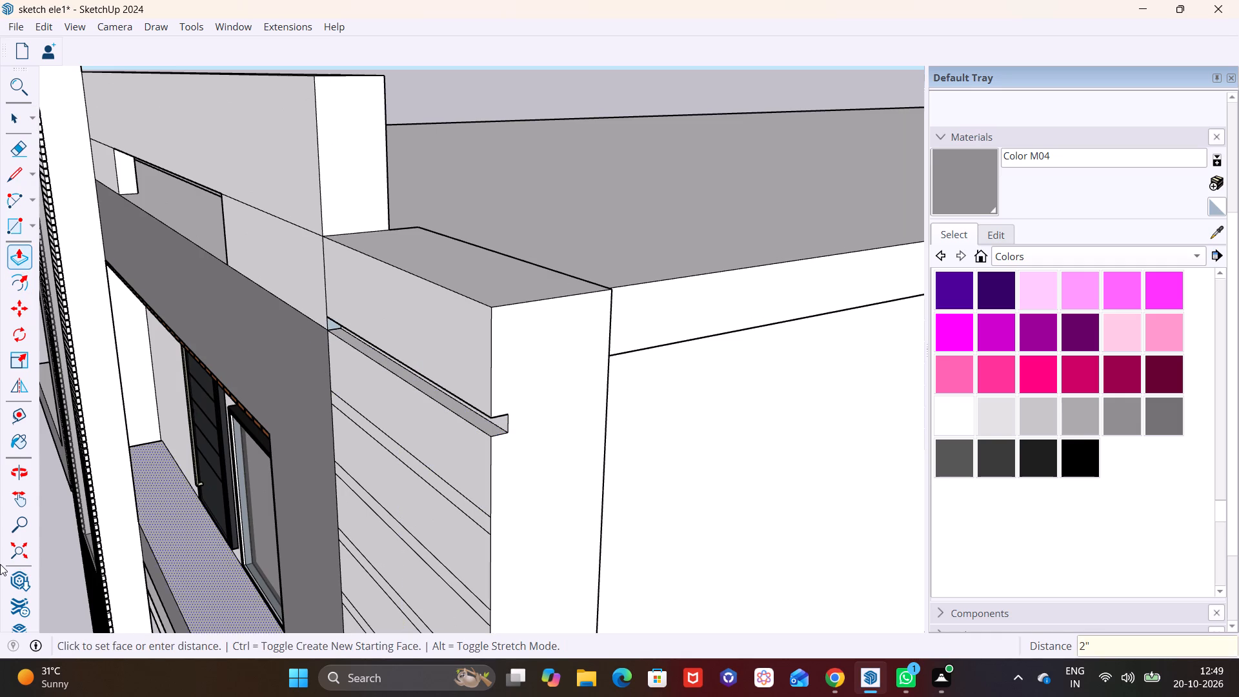
key(space)
Push the second and third narrow strips from the top of the side panel inward by the same 2".
click(10, 113)
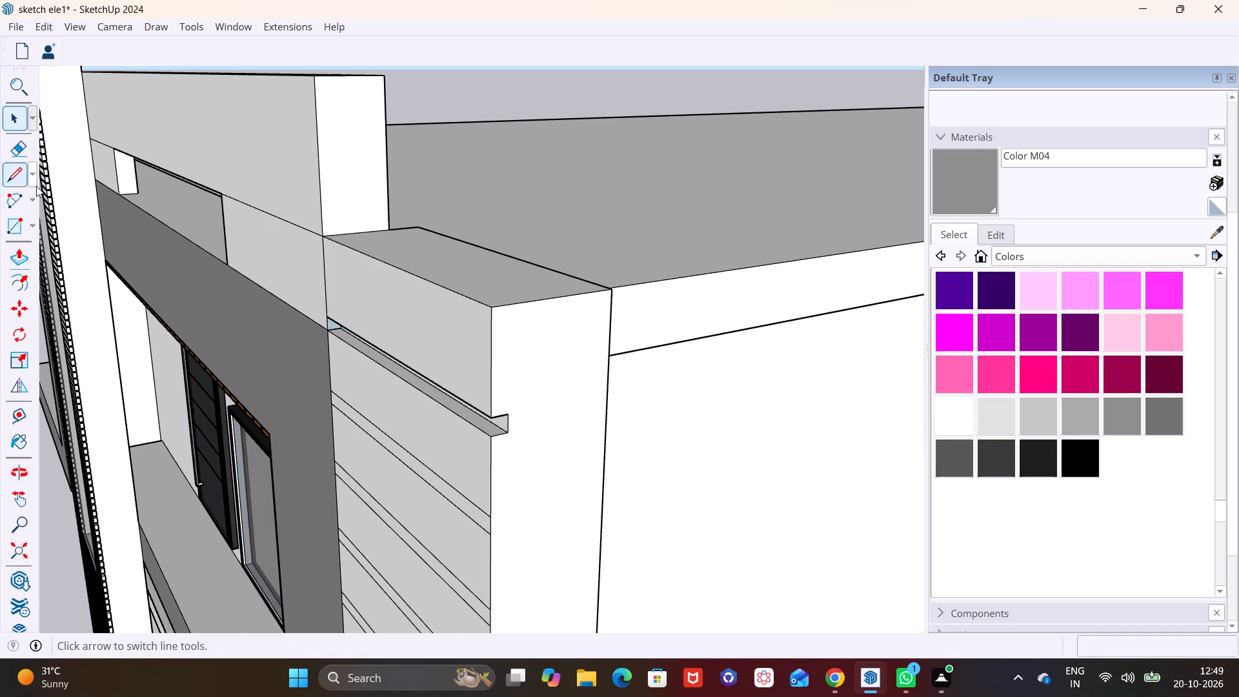
click(434, 475)
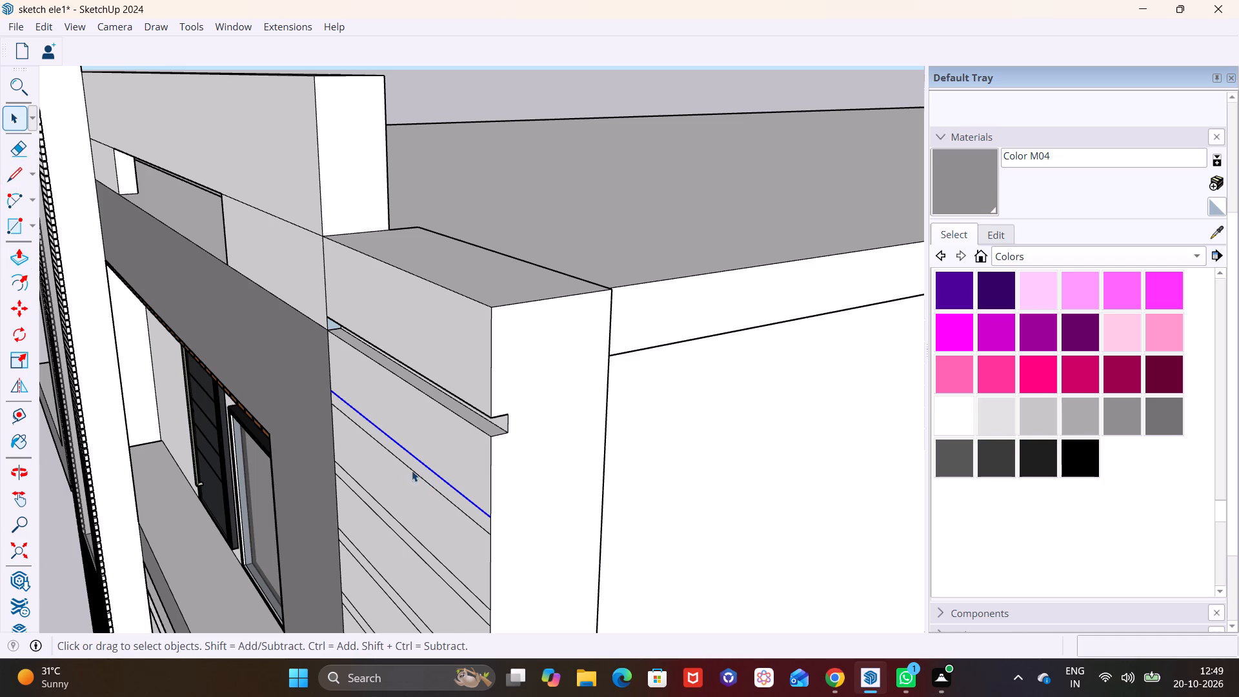
click(423, 470)
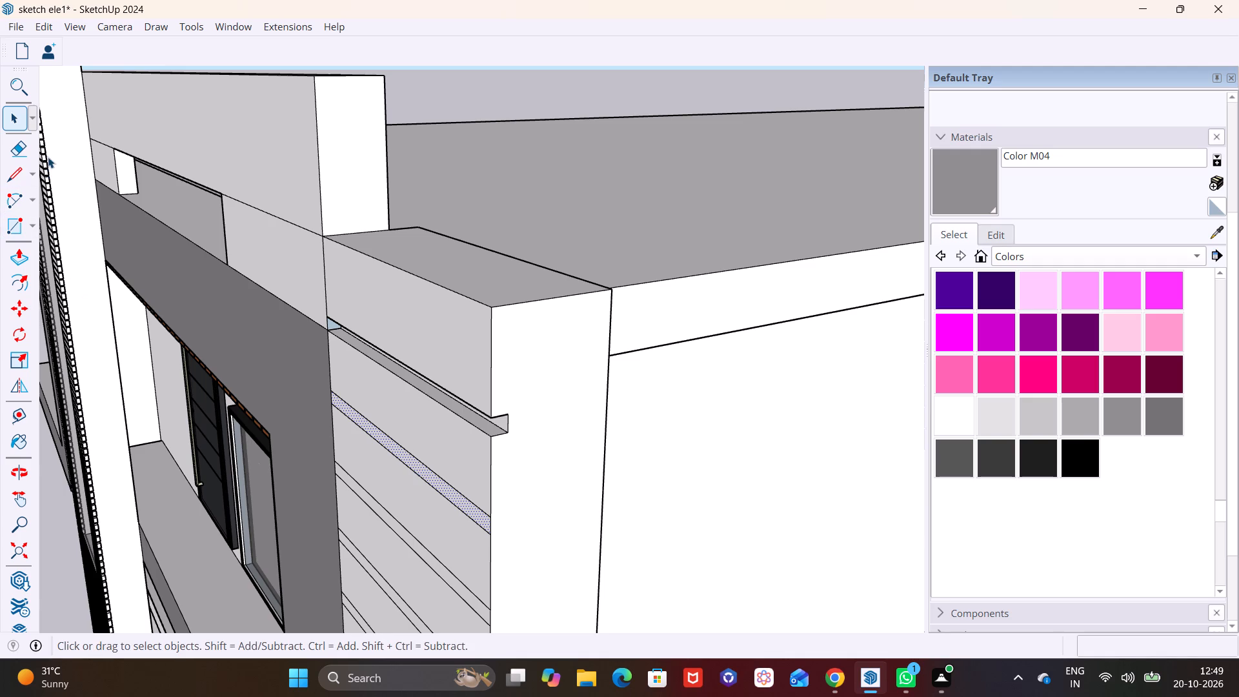
click(25, 263)
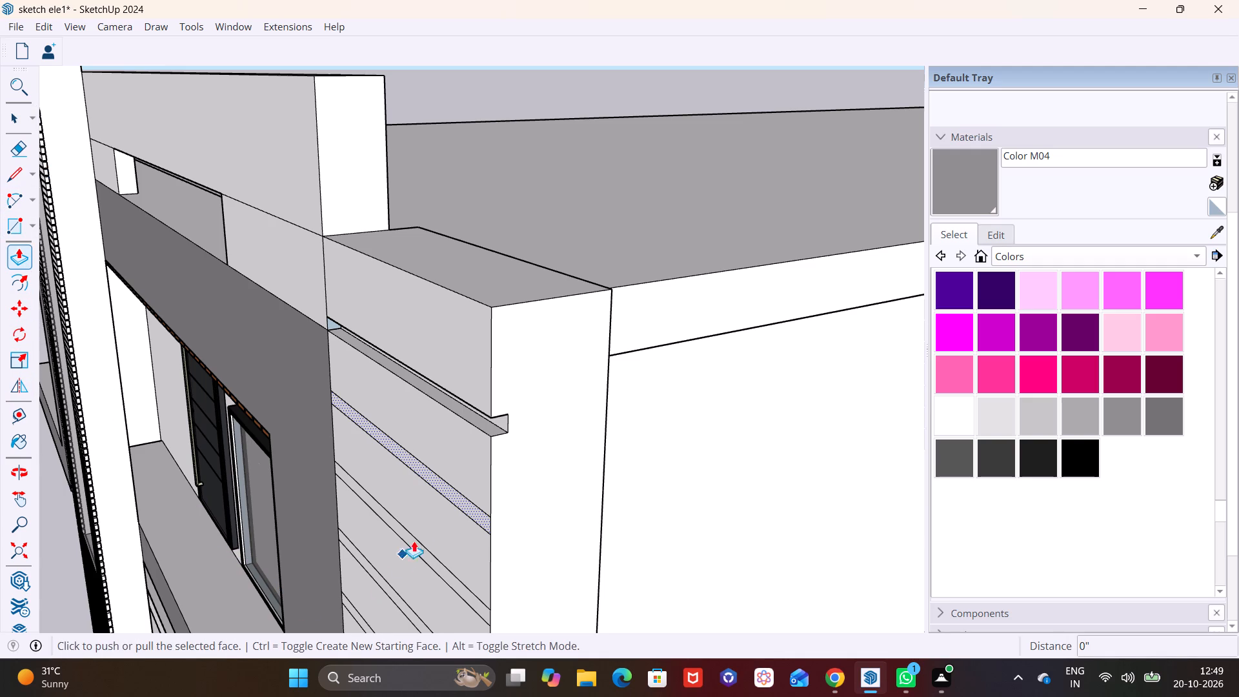
double_click(467, 505)
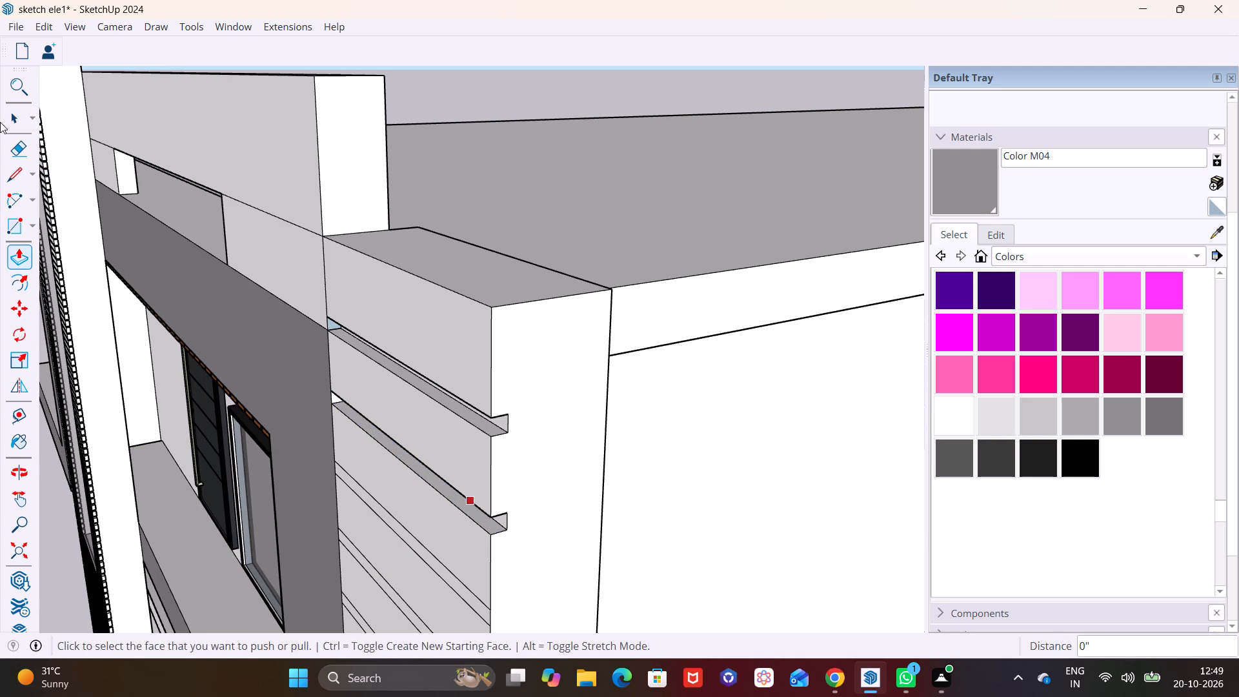
click(13, 120)
click(423, 555)
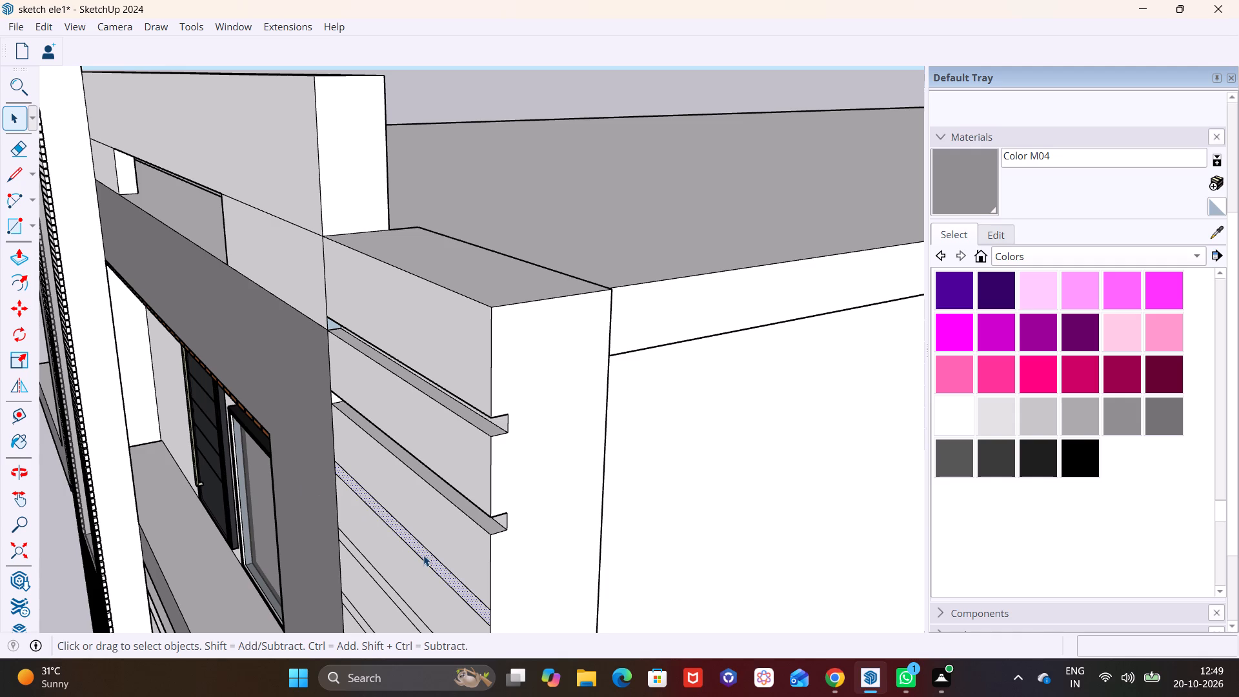
click(21, 257)
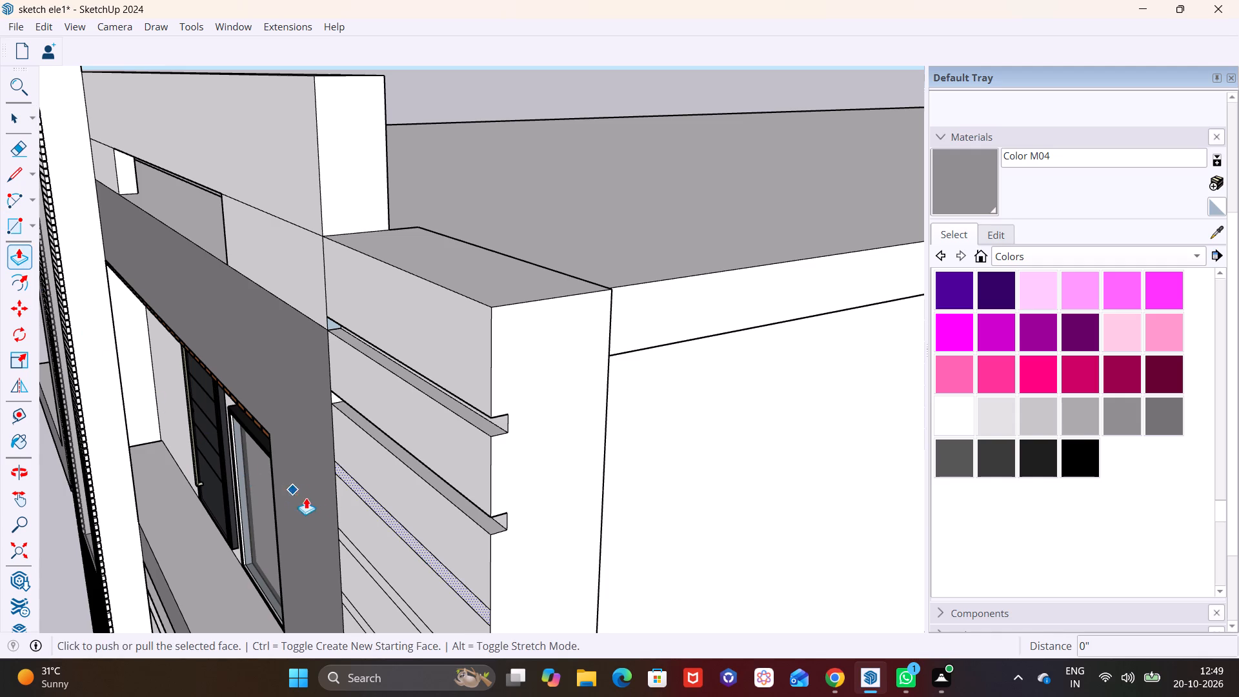
double_click(402, 531)
Push the fourth narrow strip from the top of the side panel inward.
scroll(398, 526, down, 3)
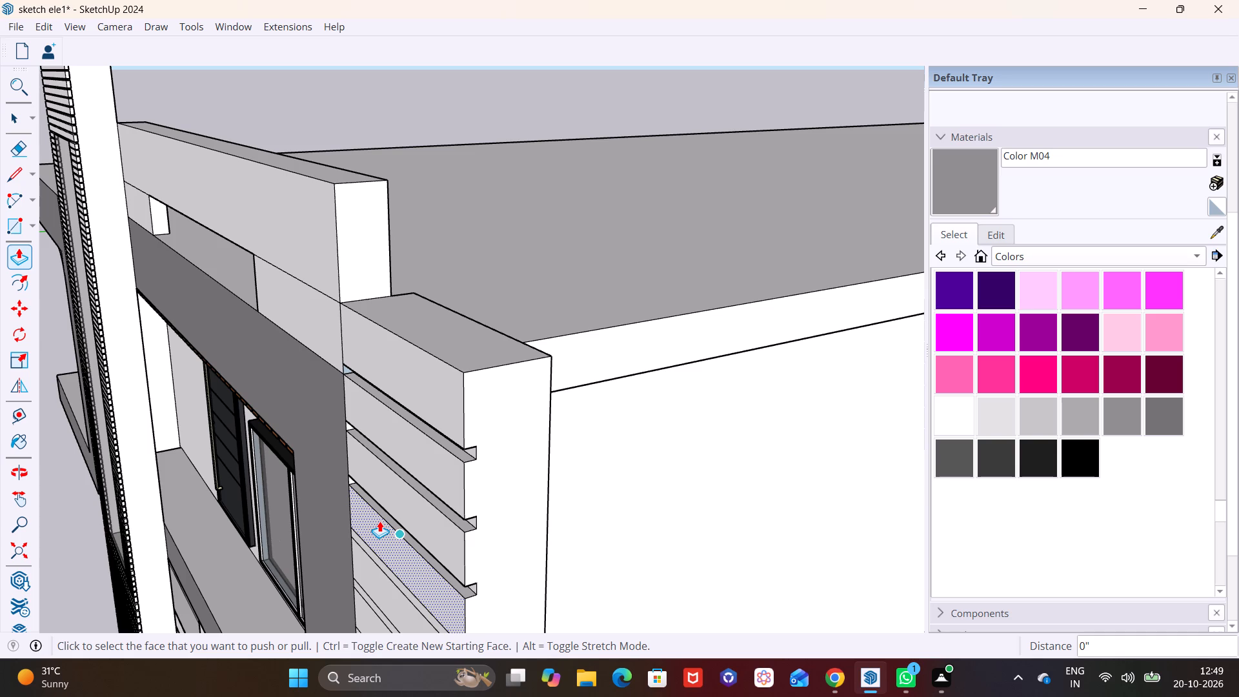
scroll(335, 474, down, 4)
middle_drag(360, 501, 395, 291)
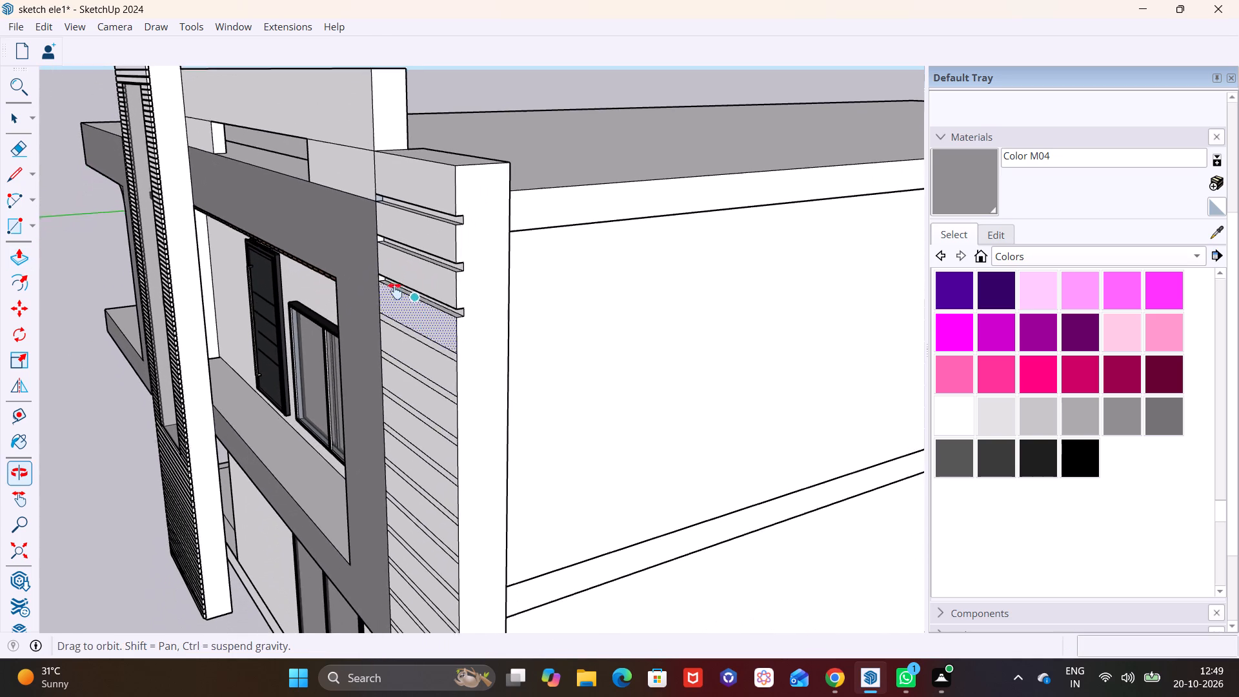
middle_drag(395, 291, 392, 285)
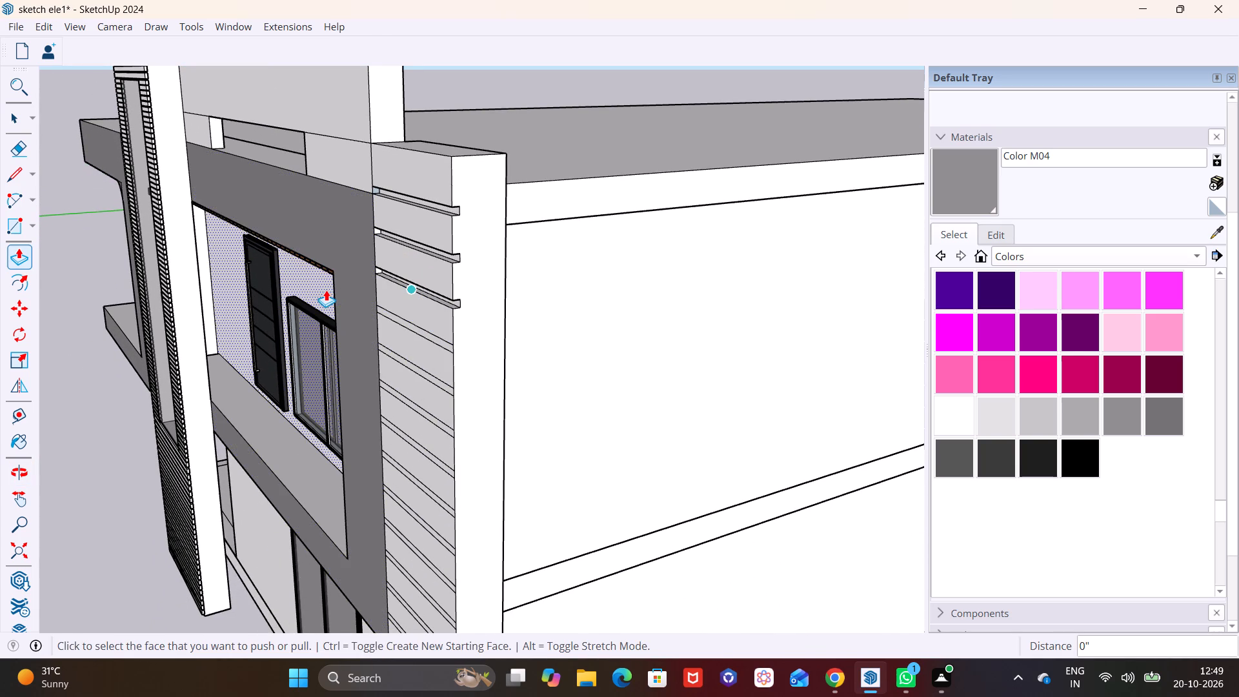
key(space)
click(11, 119)
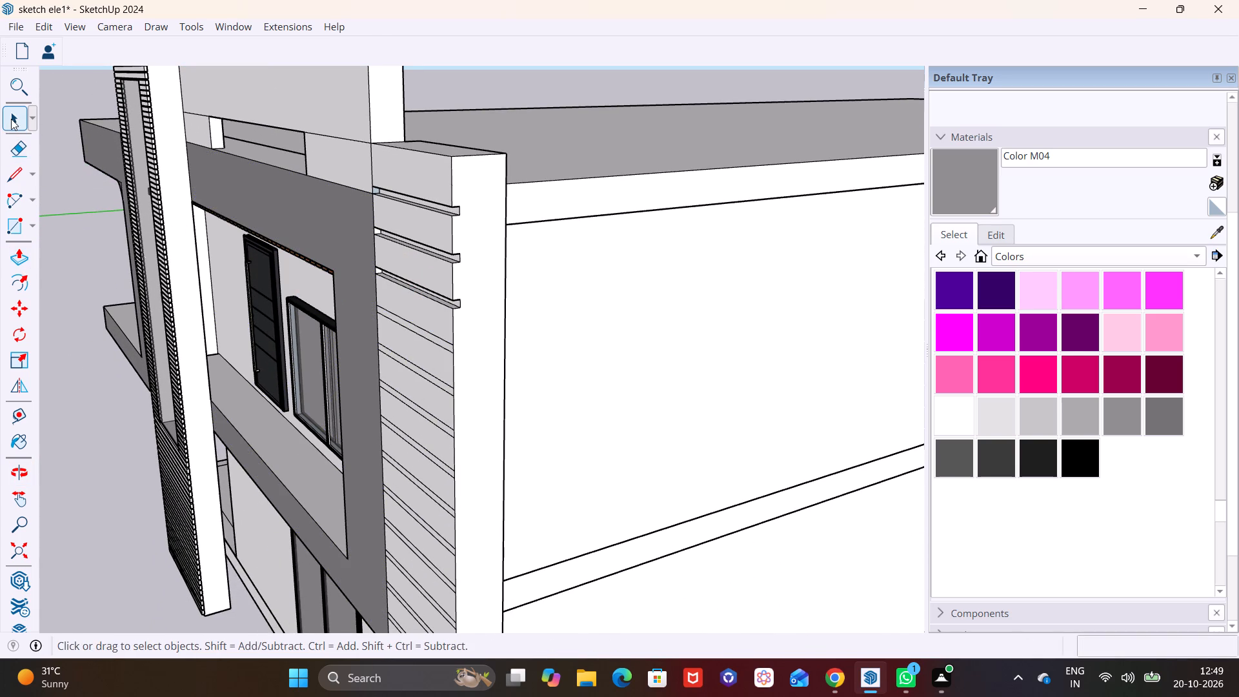
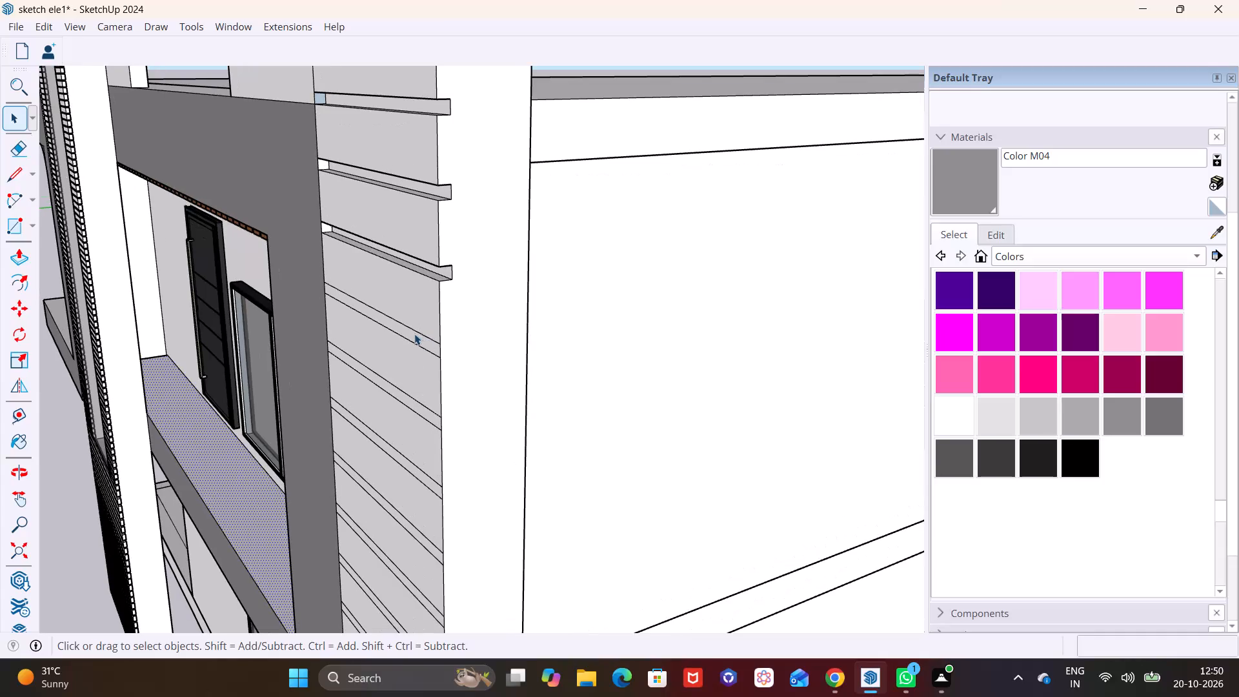
Push the fifth and sixth narrow strips from the top of the side panel inward by the same 2" as the grooves above.
click(414, 334)
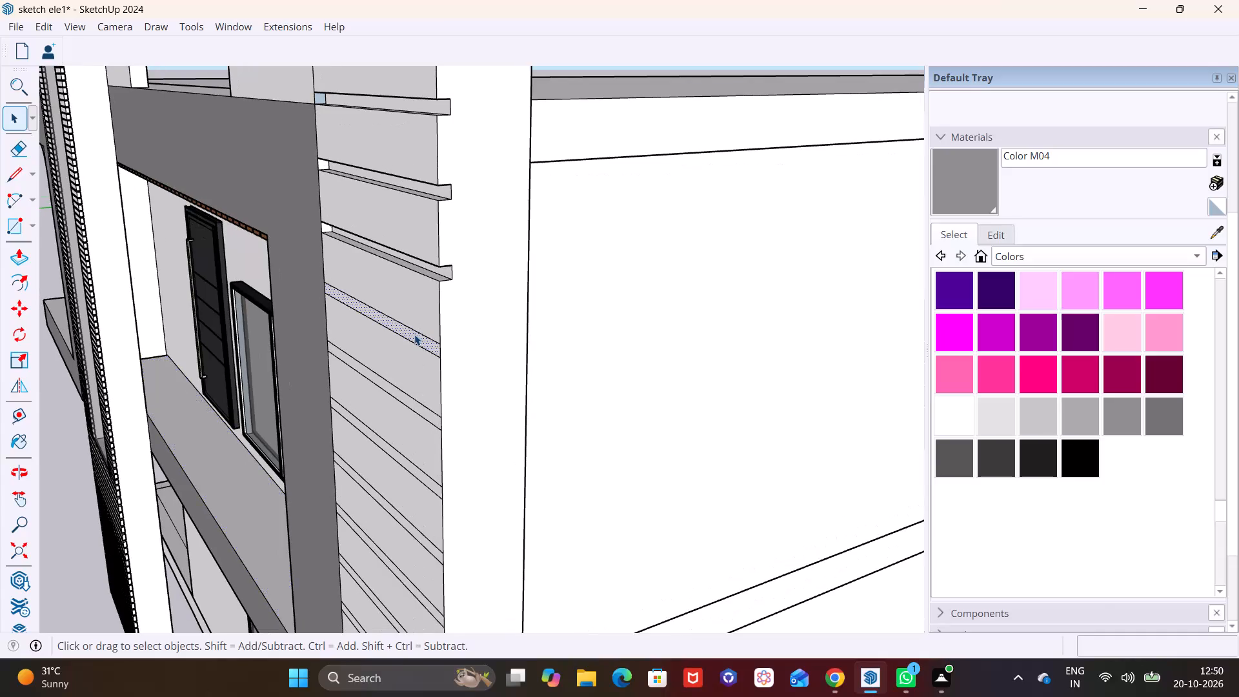
scroll(414, 334, up, 3)
click(20, 264)
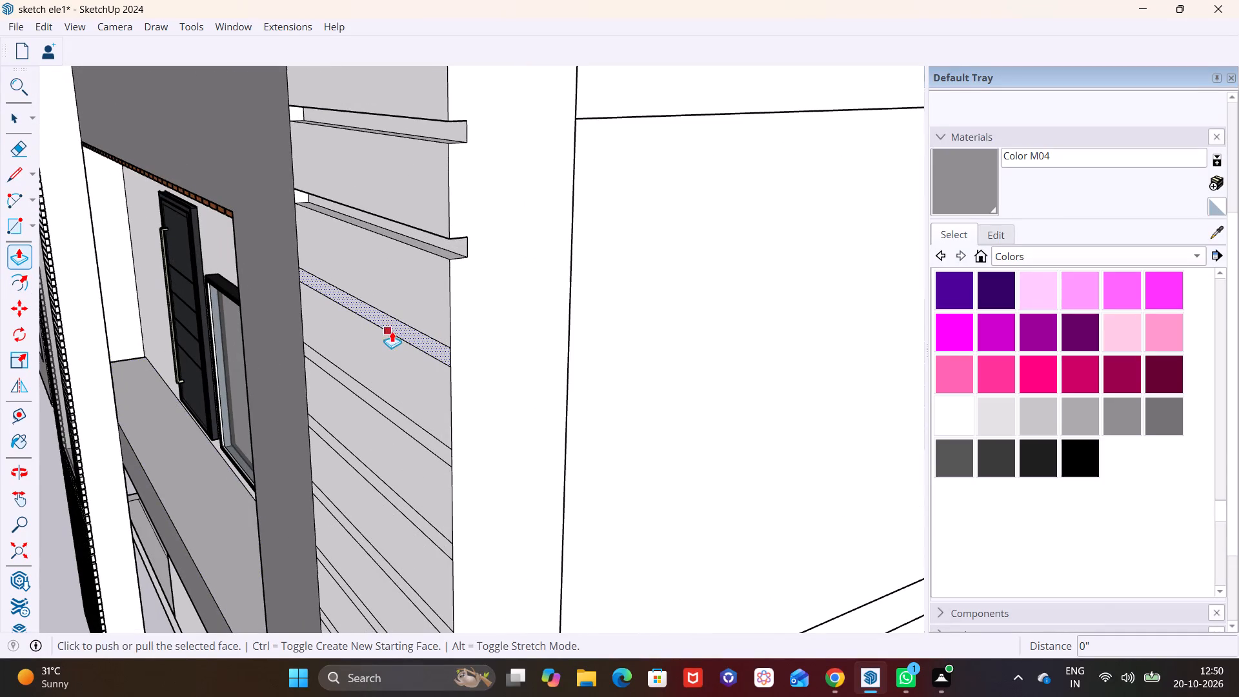
double_click(400, 329)
click(14, 124)
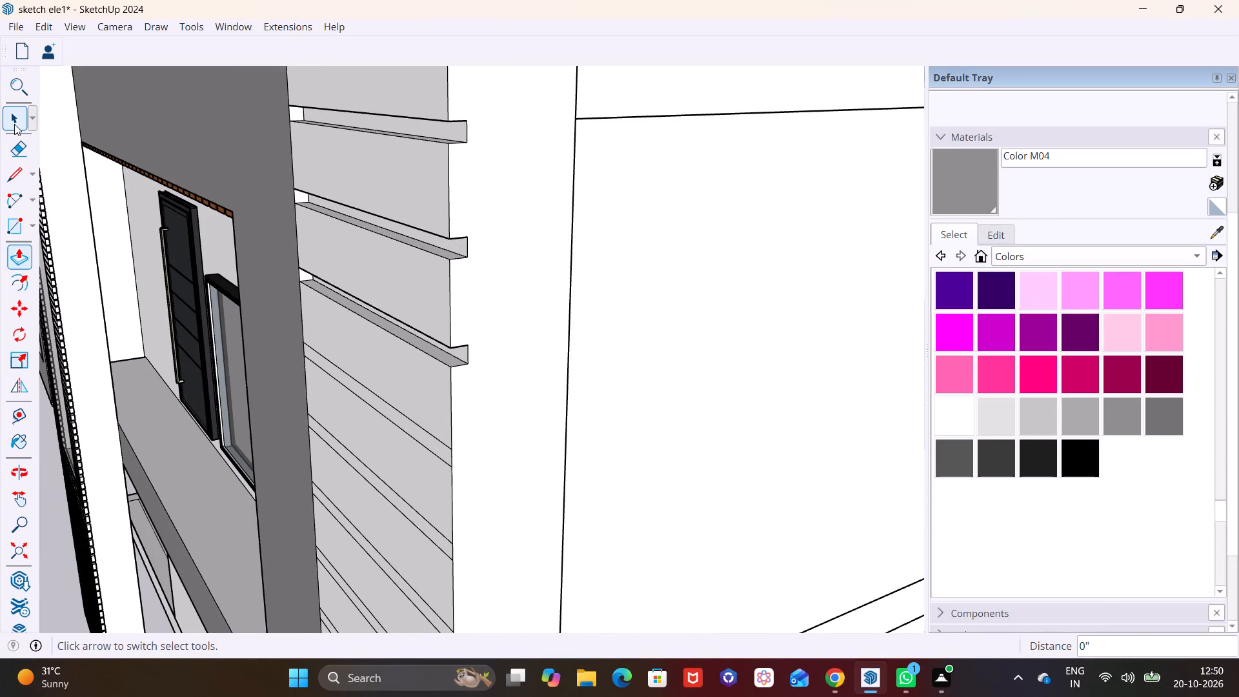
click(361, 393)
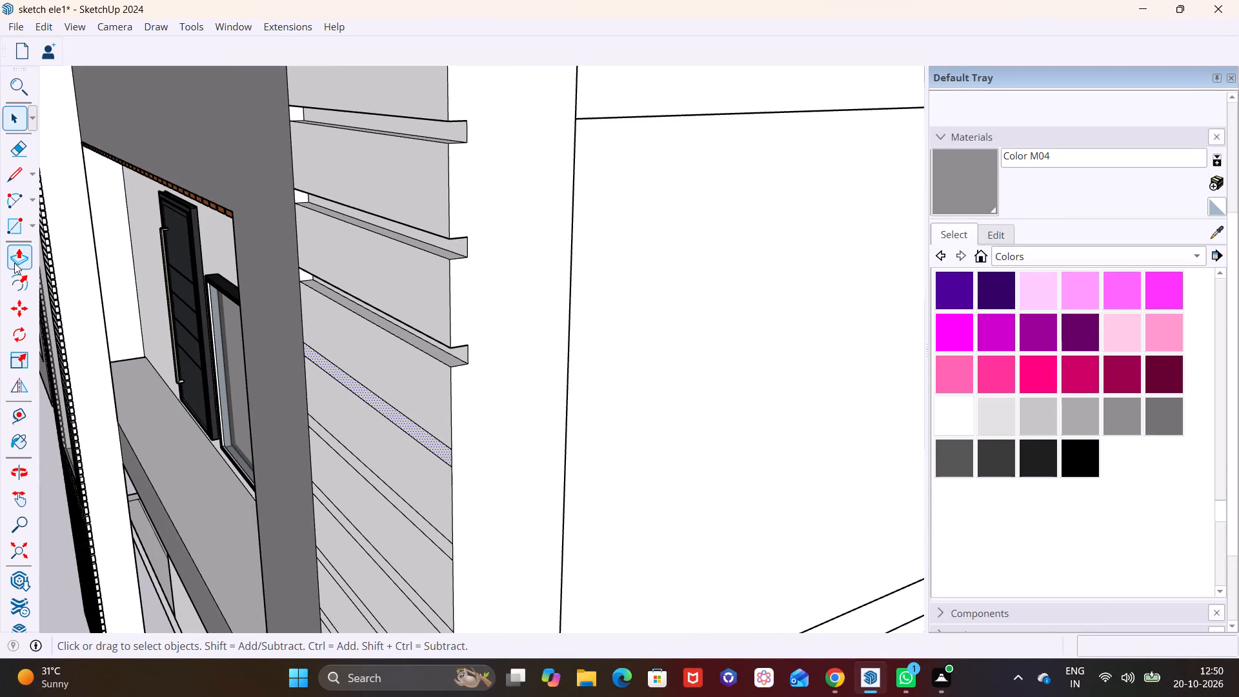
click(14, 261)
double_click(416, 434)
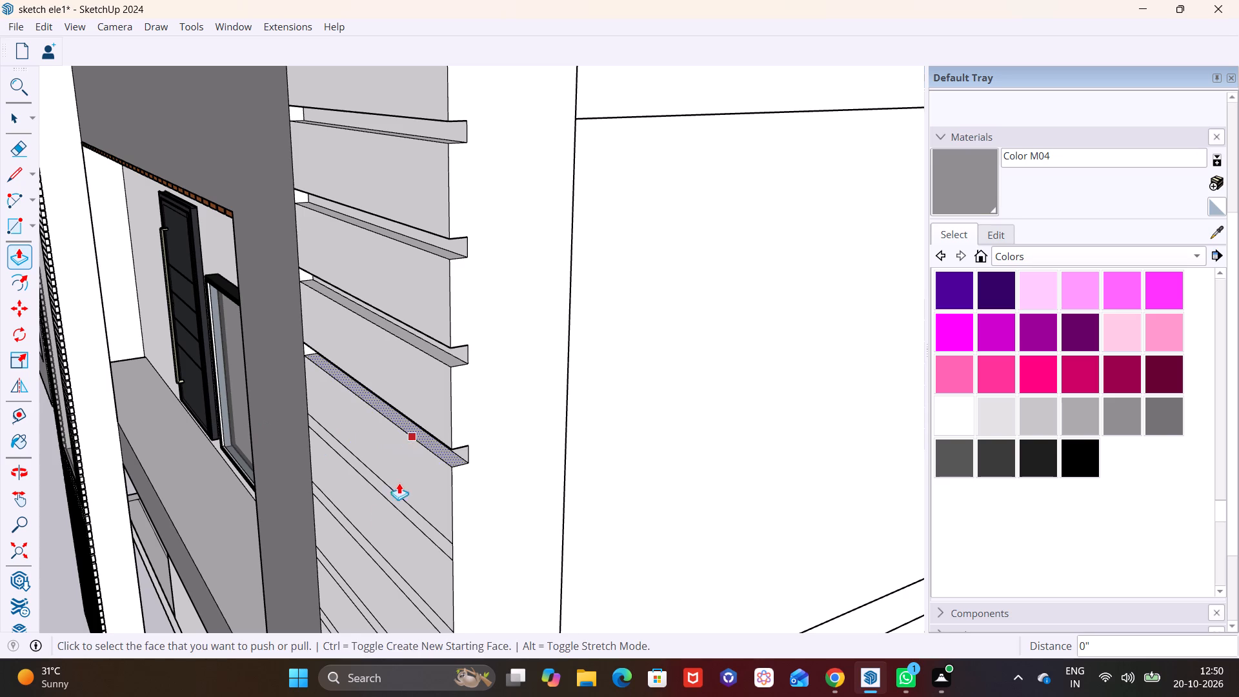
Push the seventh and eighth narrow strips from the top of the side panel inward by the same 2".
click(17, 125)
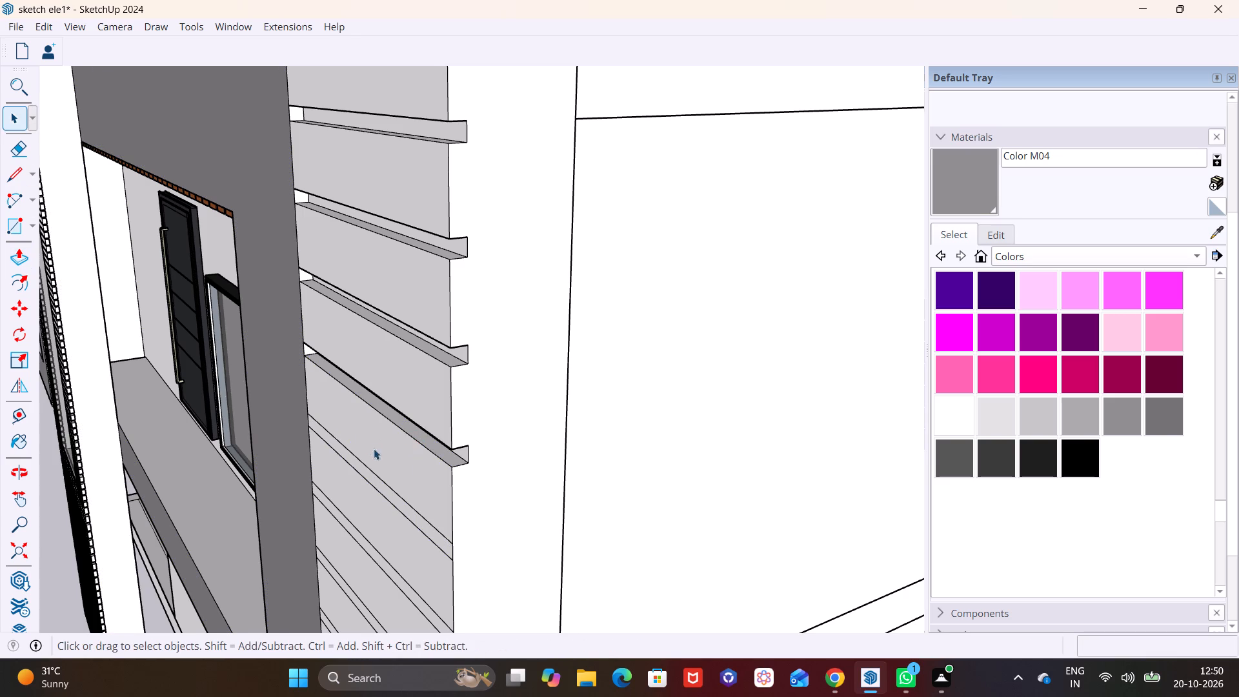
scroll(416, 461, up, 3)
click(399, 525)
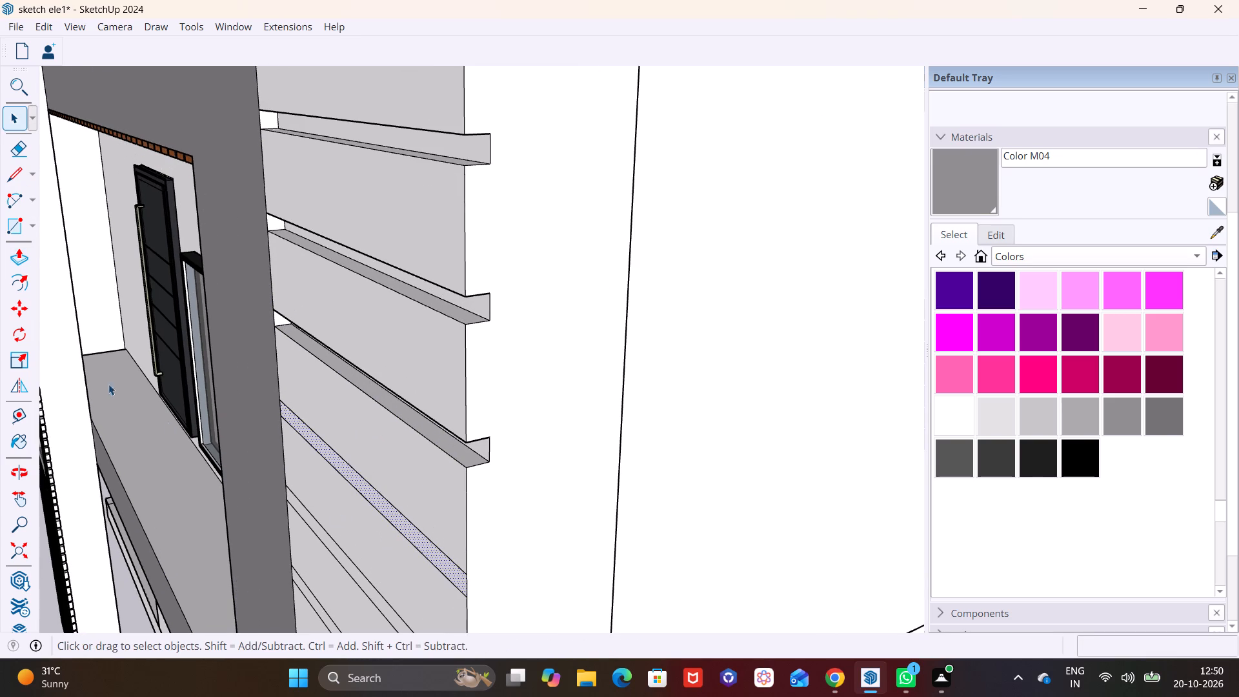
click(22, 258)
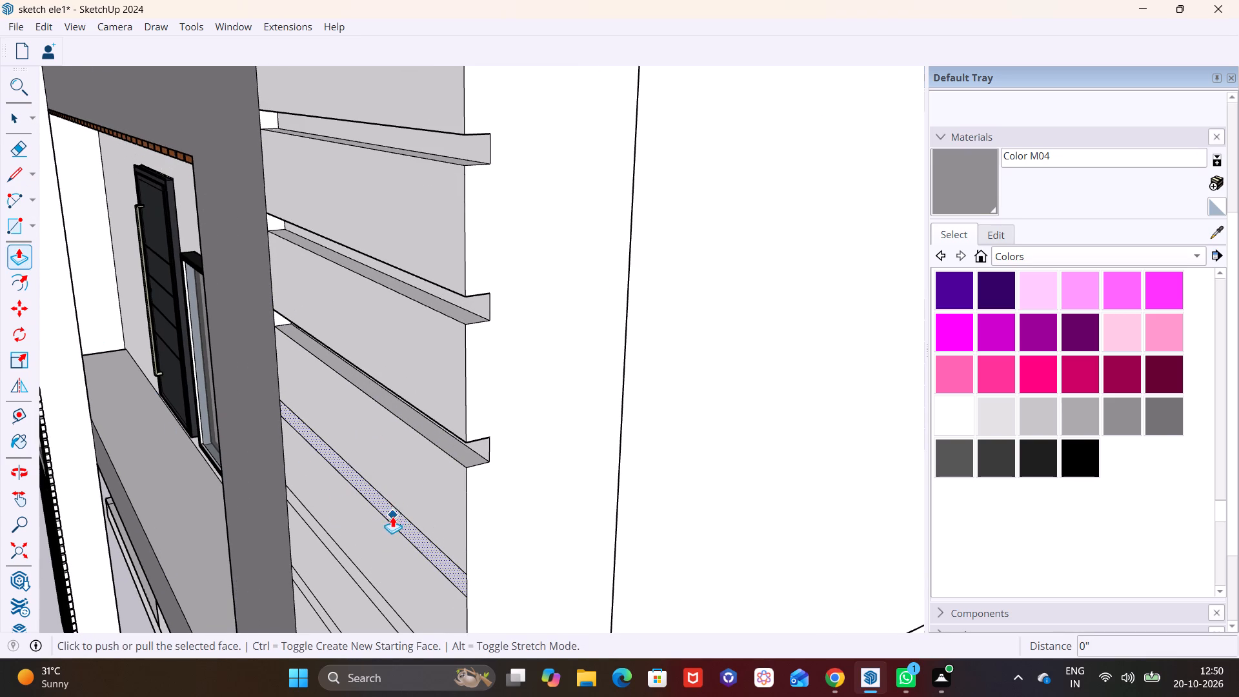
double_click(393, 517)
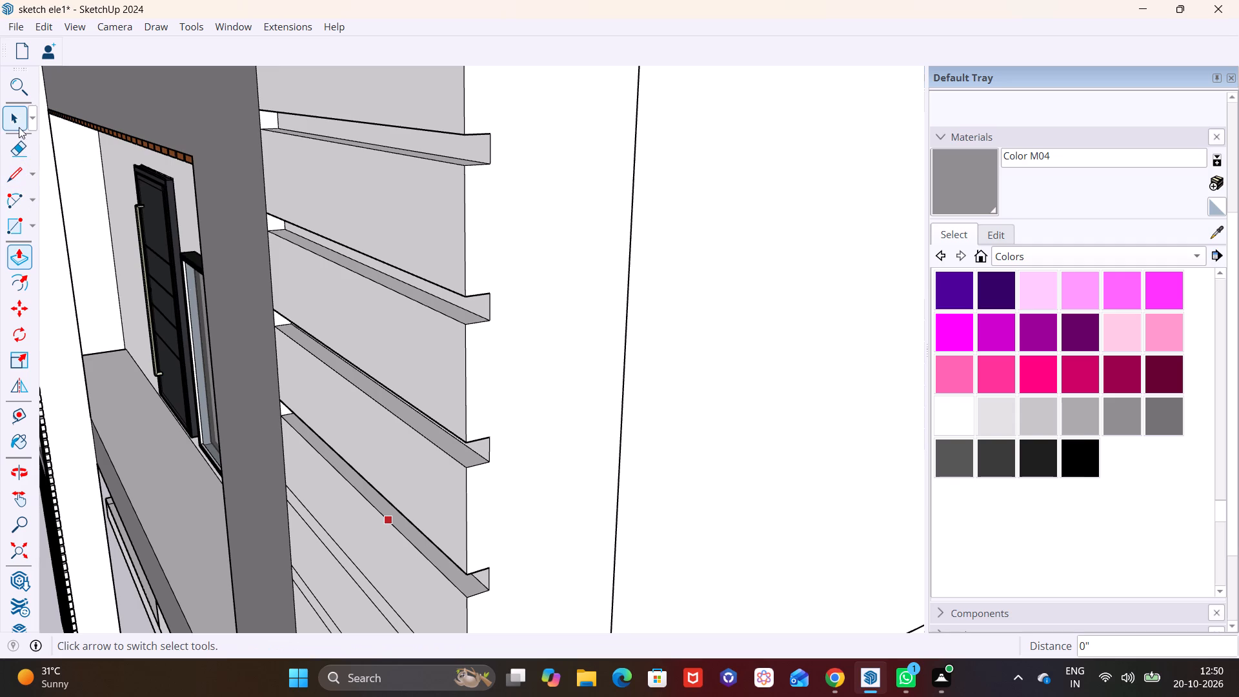
click(18, 126)
click(337, 554)
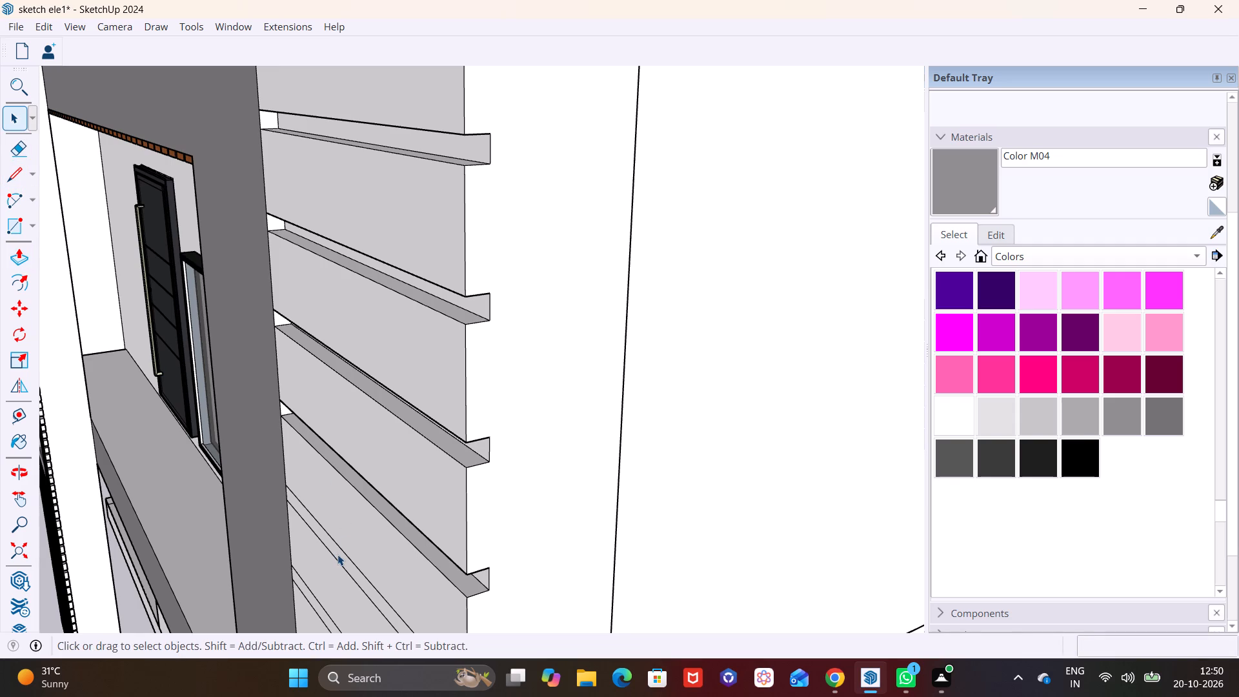
click(9, 254)
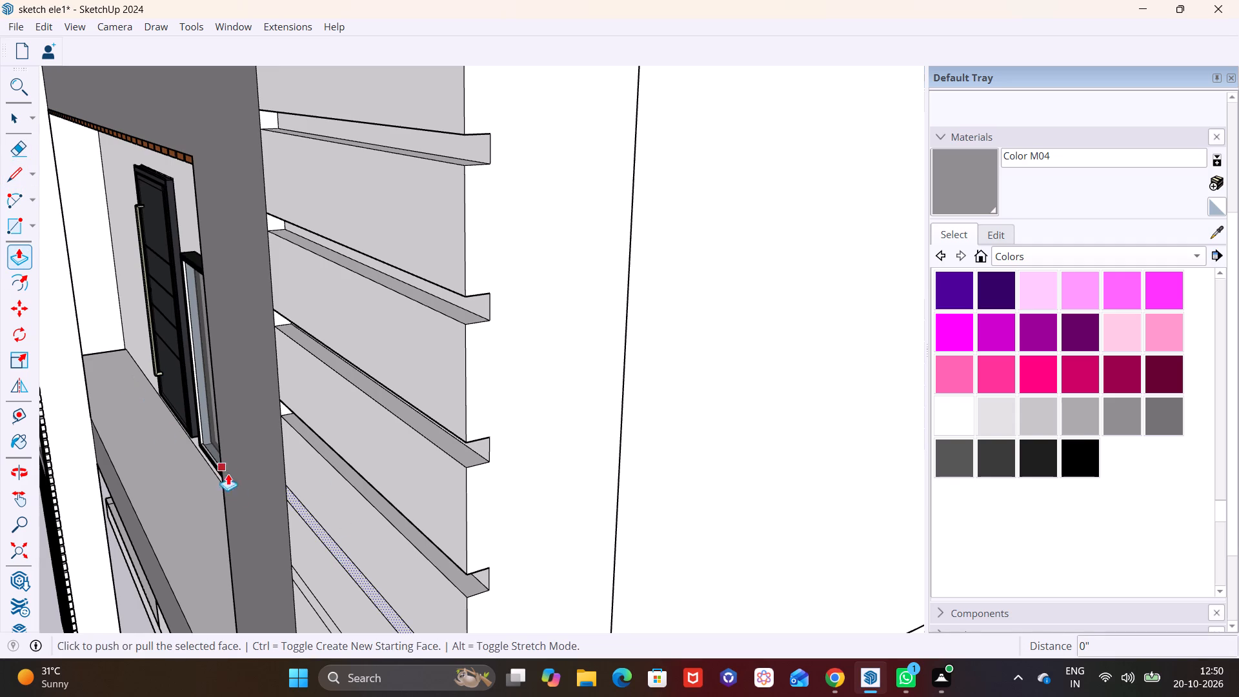
double_click(346, 563)
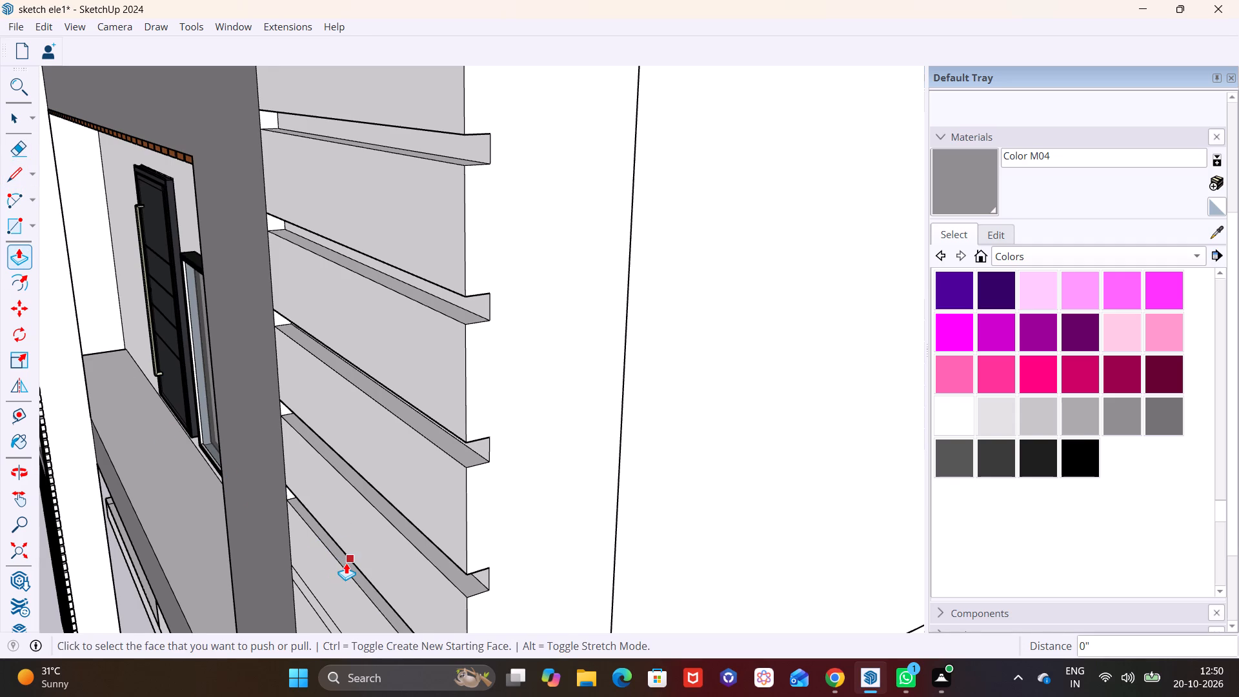
Push the ninth and tenth narrow strips from the top of the side panel inward by the same 2".
scroll(346, 563, down, 3)
middle_drag(376, 568, 367, 365)
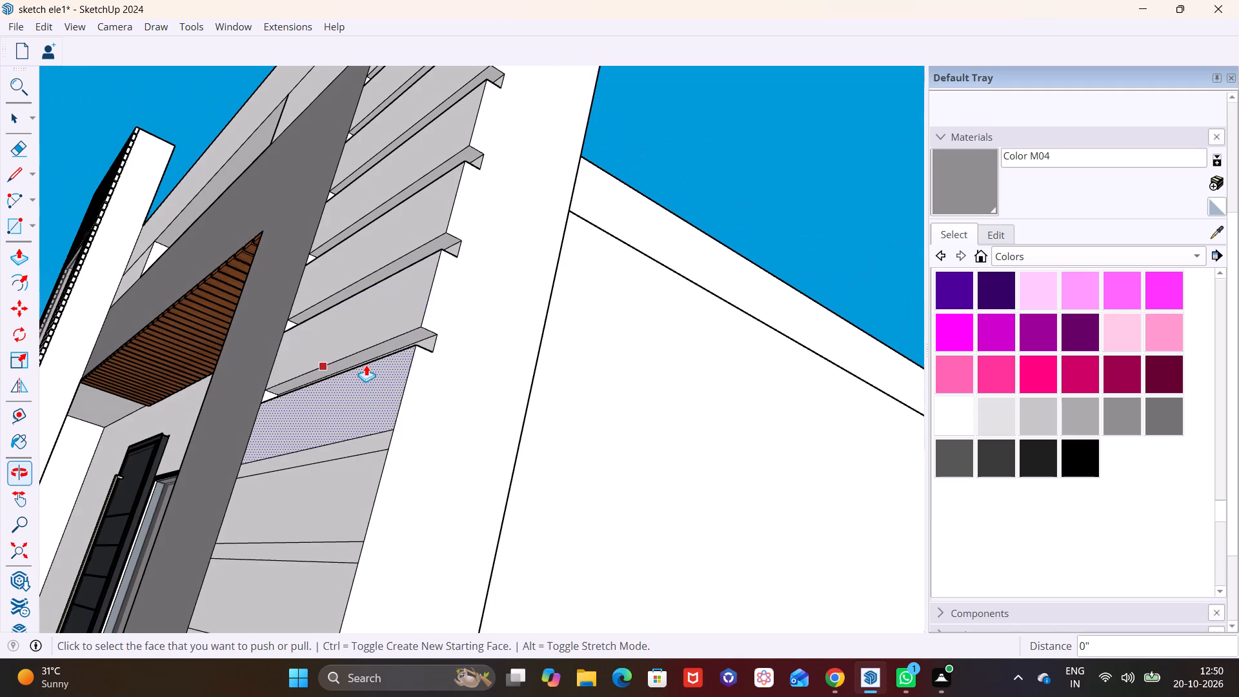
middle_drag(365, 366, 323, 498)
shift+middle_drag(350, 501, 405, 283)
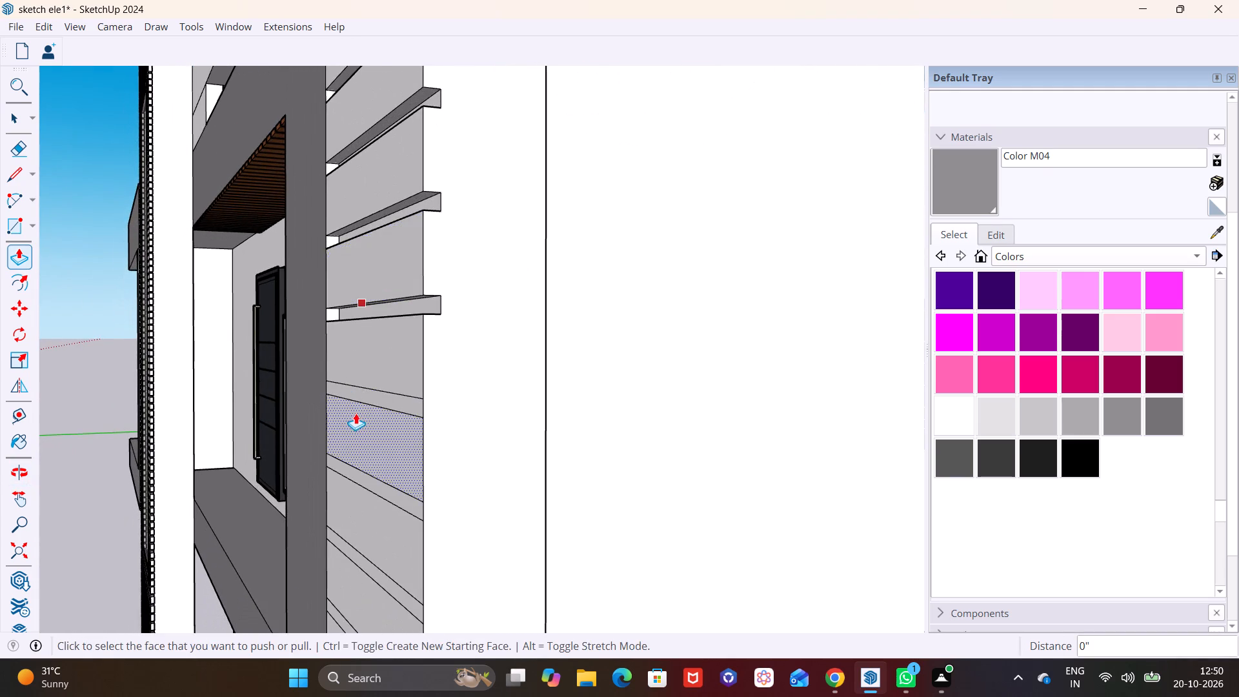
scroll(362, 414, up, 2)
double_click(379, 390)
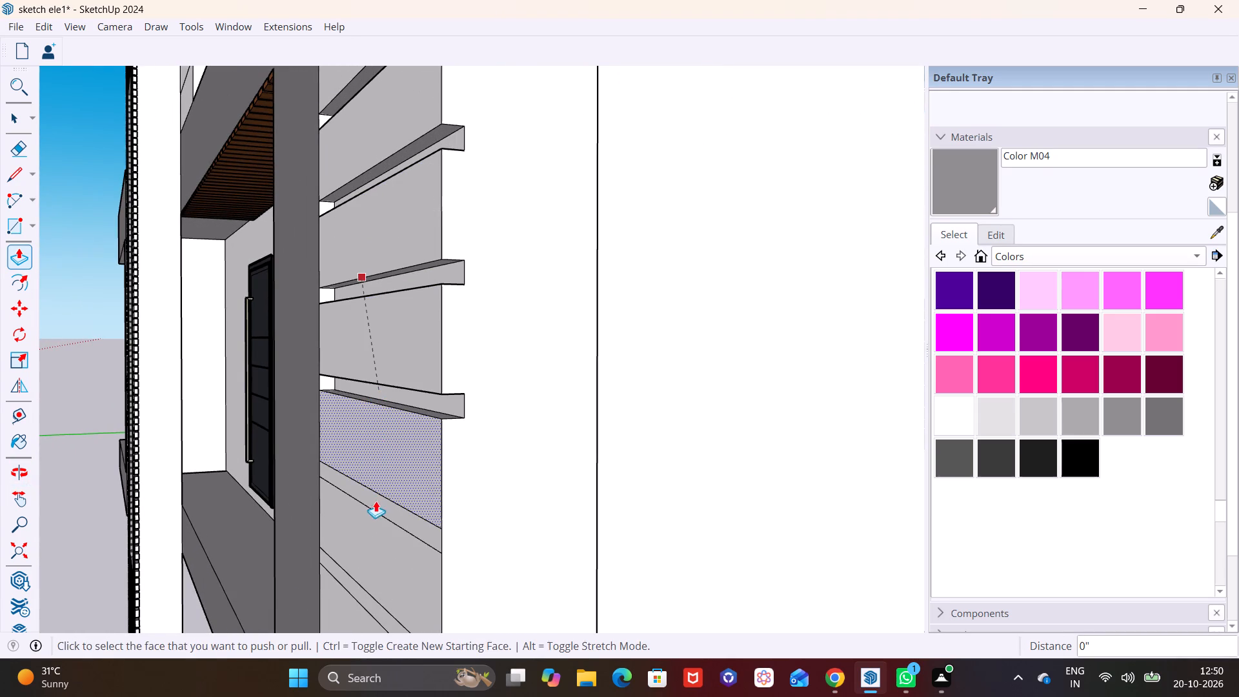
double_click(384, 501)
scroll(384, 501, down, 2)
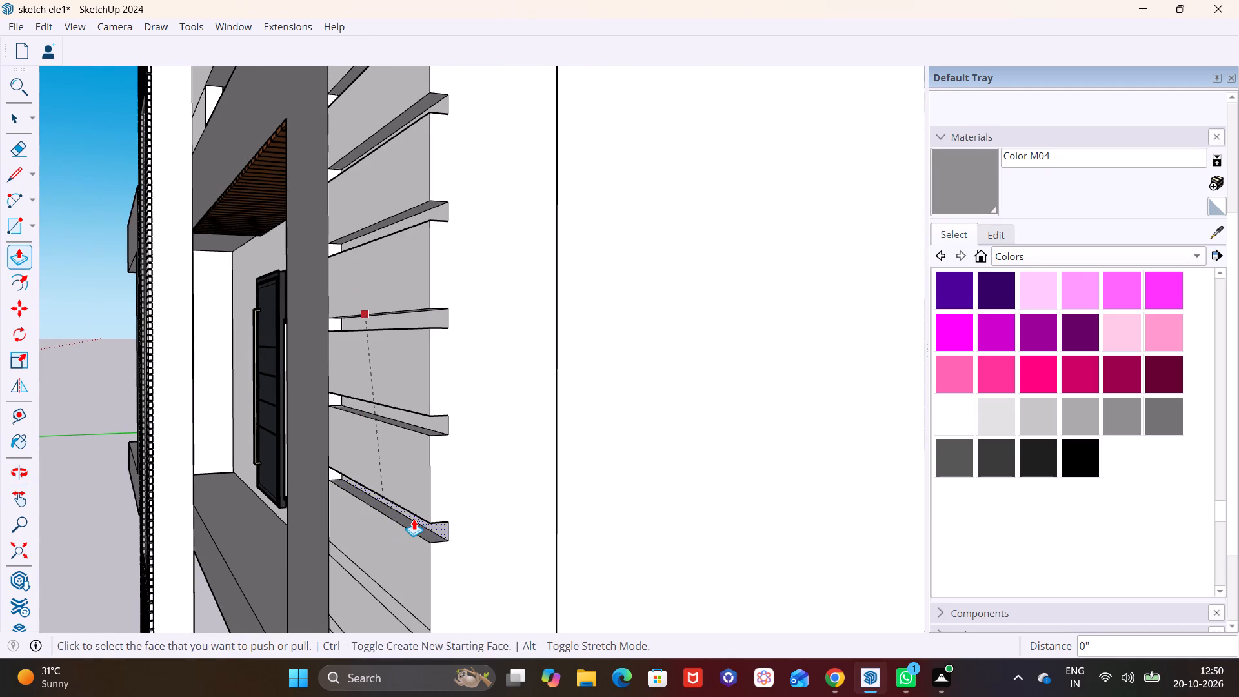
key(space)
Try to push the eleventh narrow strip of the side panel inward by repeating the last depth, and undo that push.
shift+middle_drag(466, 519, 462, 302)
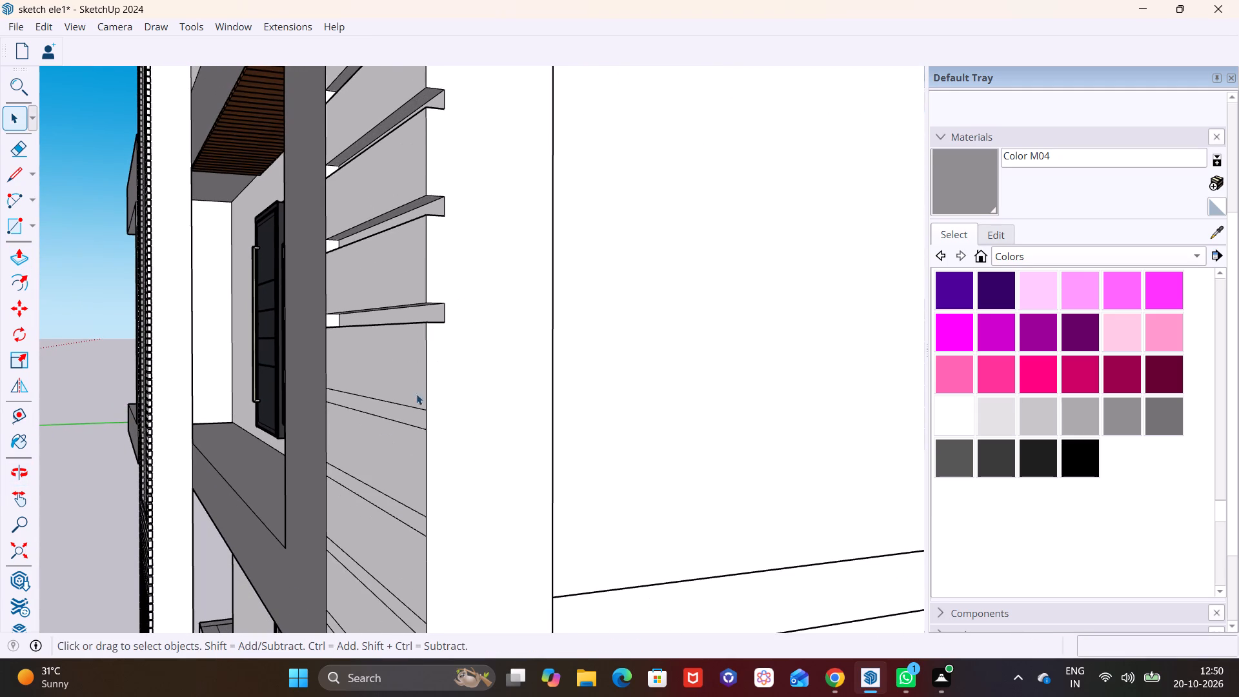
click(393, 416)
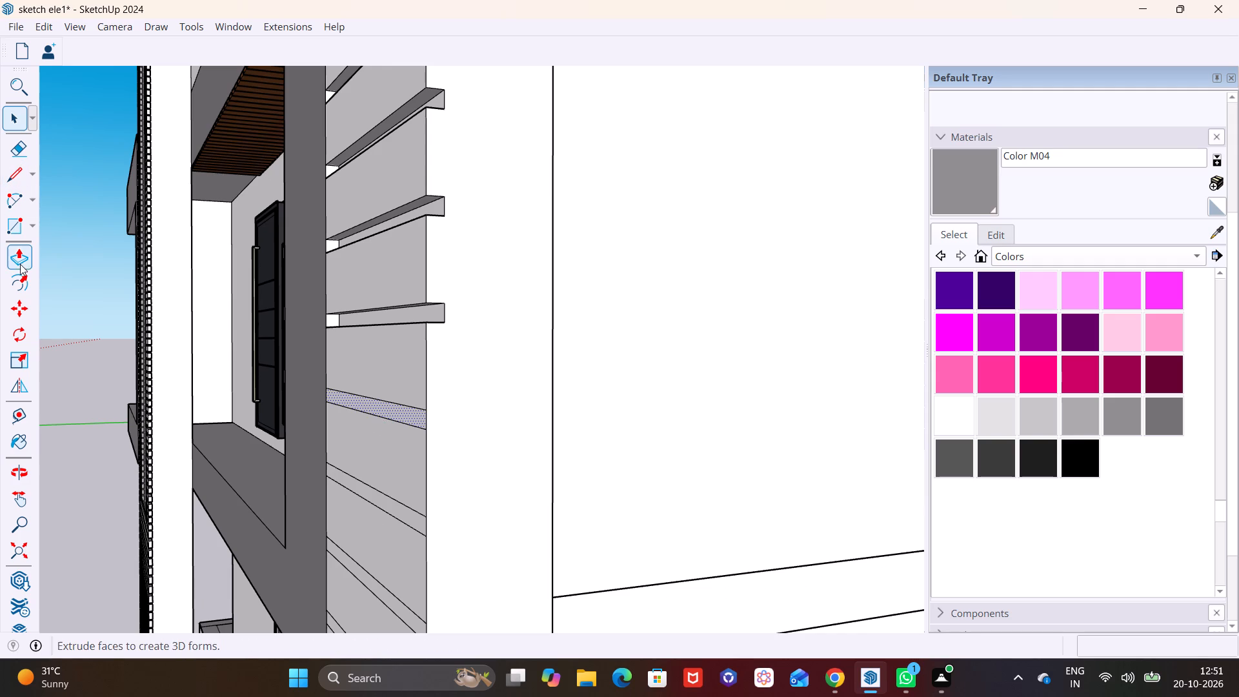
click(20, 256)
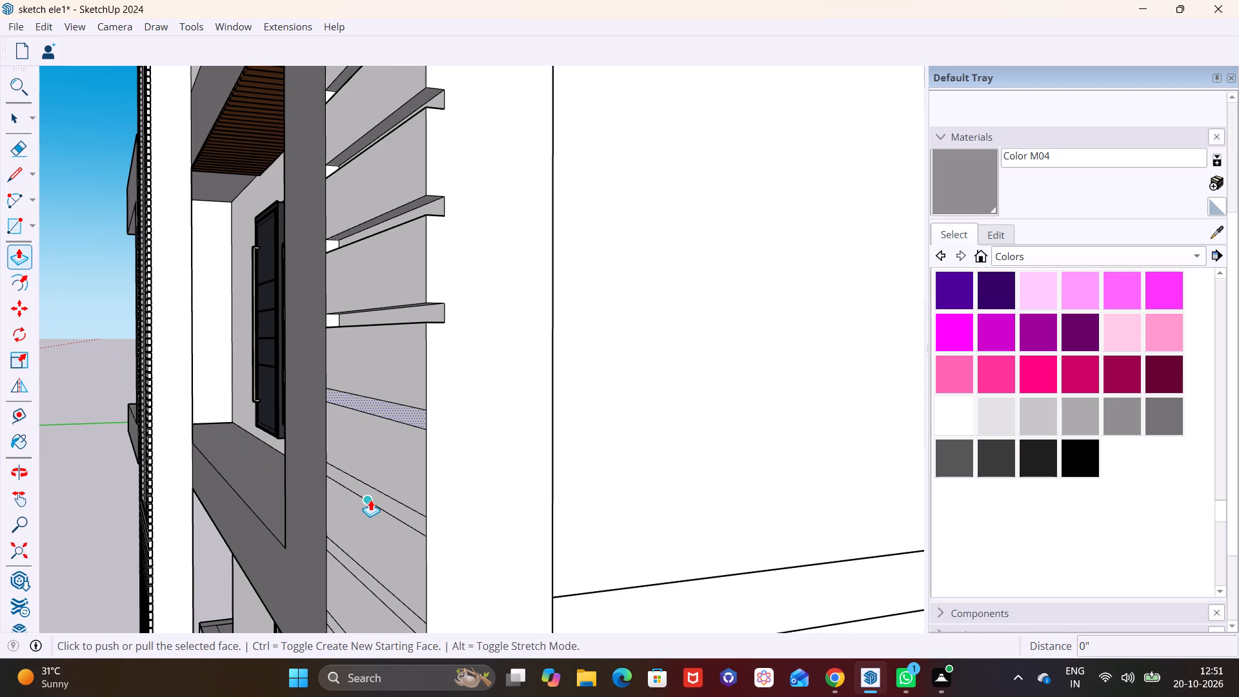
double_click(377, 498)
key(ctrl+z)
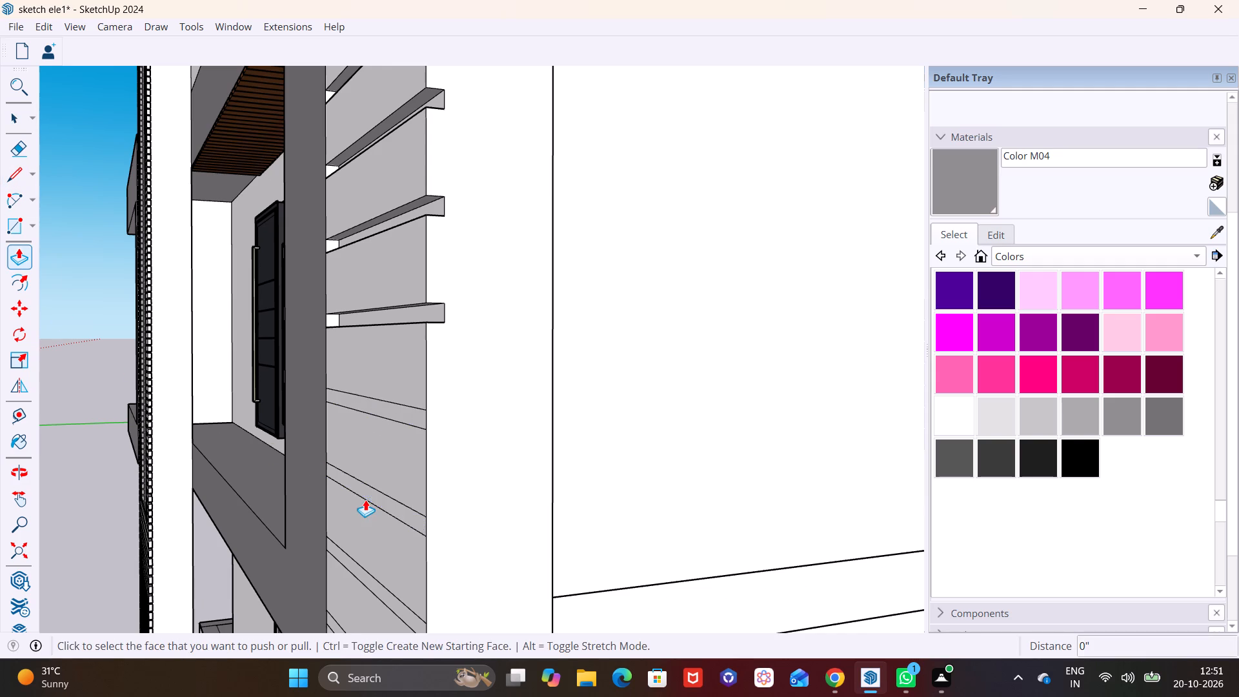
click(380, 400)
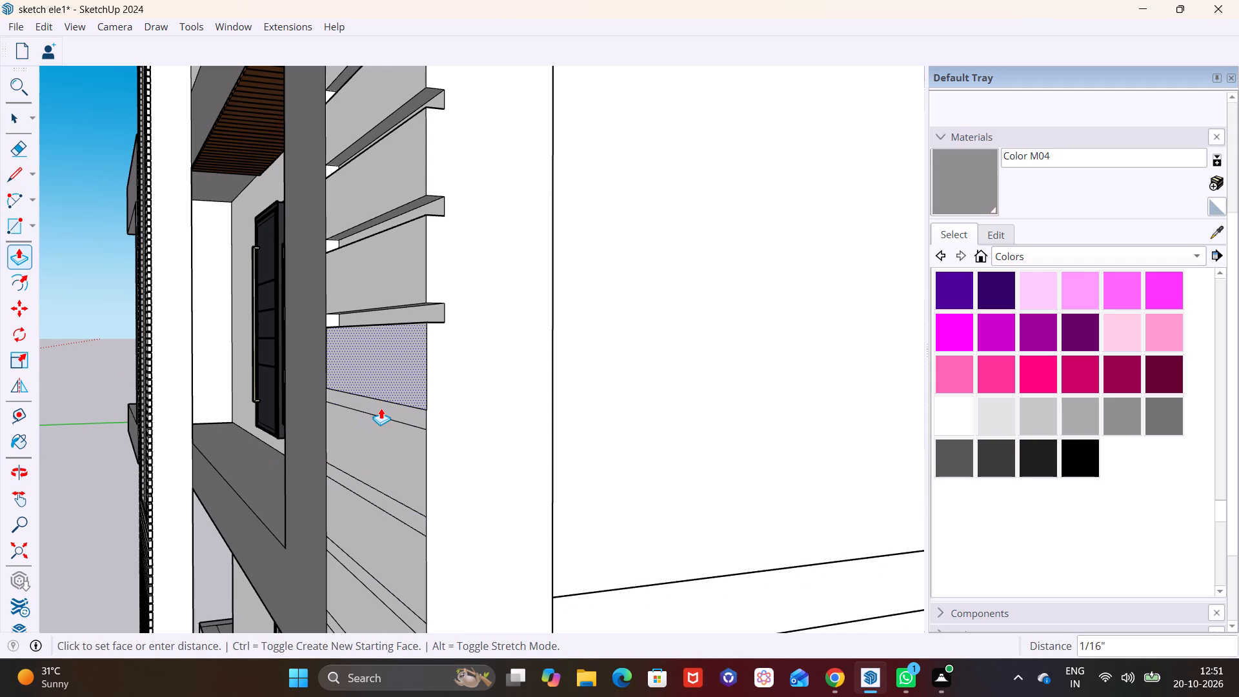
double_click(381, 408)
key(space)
Push the eleventh narrow strip from the top of the side panel 2" inward to form a recessed groove.
click(407, 409)
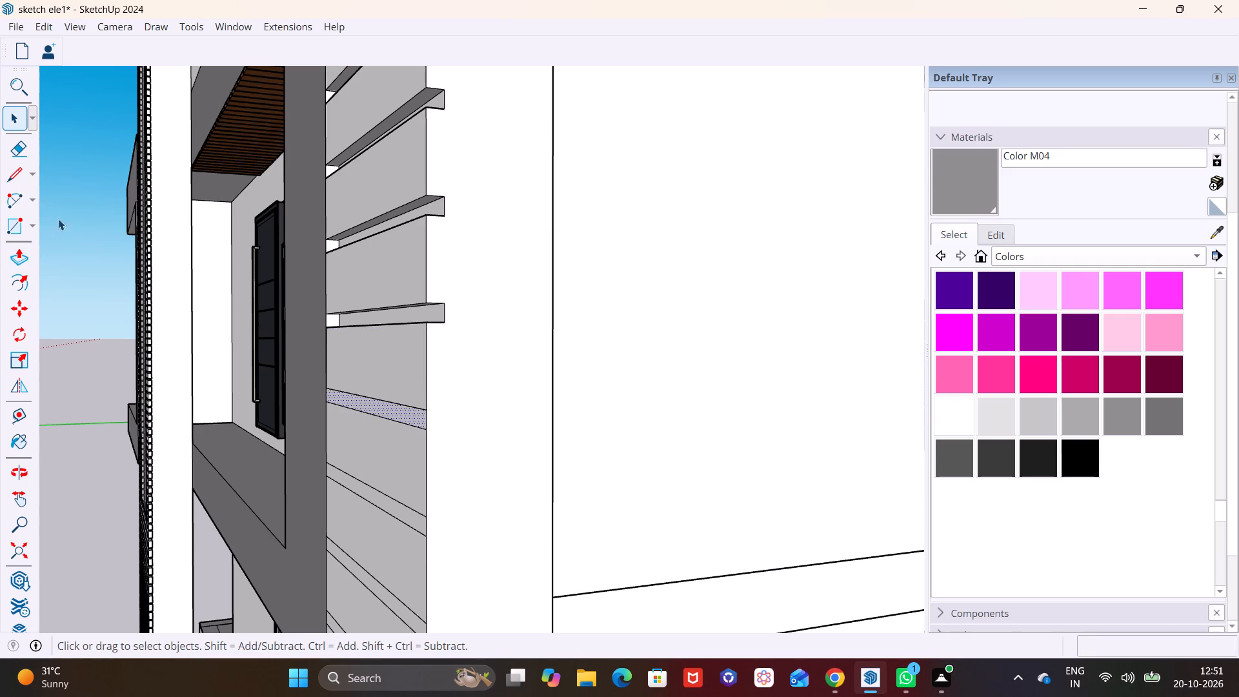
click(20, 262)
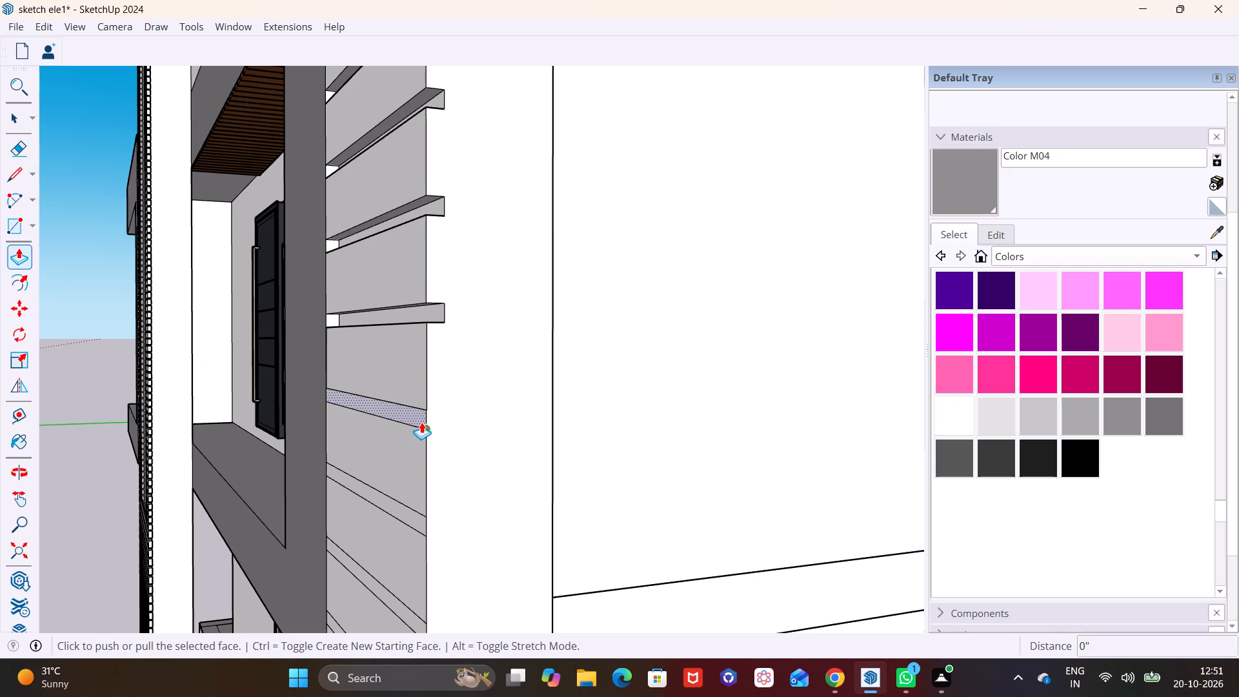
double_click(421, 419)
click(403, 412)
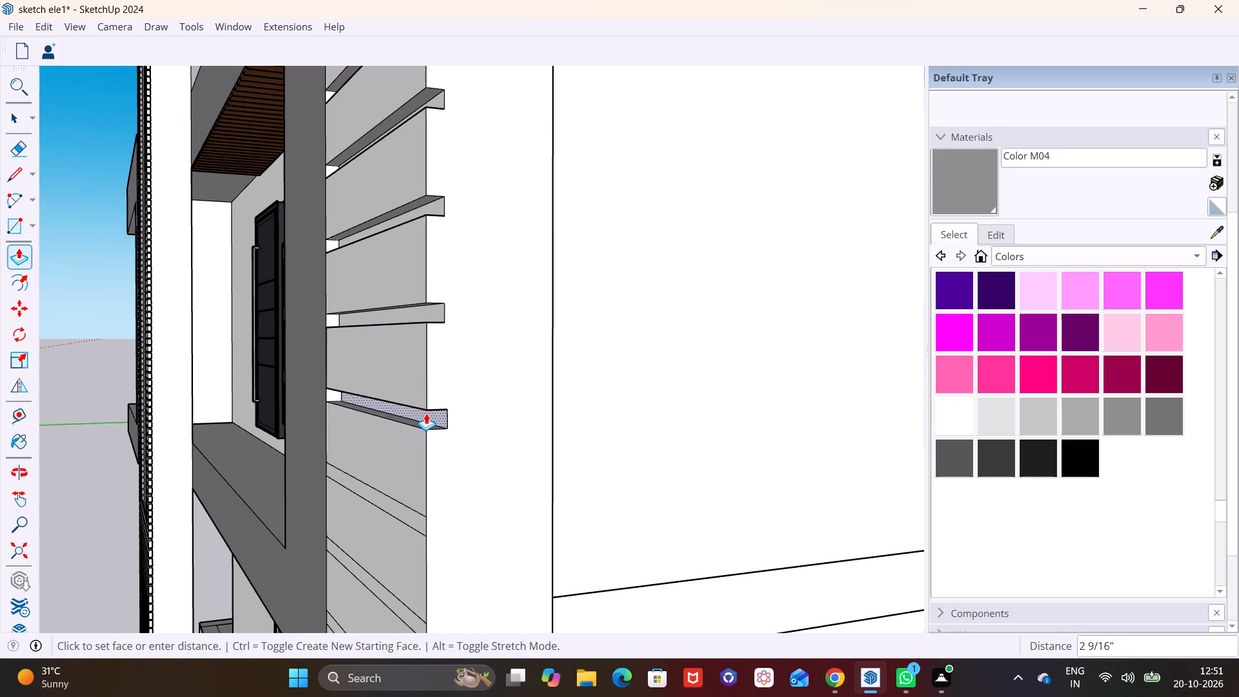
text(2")
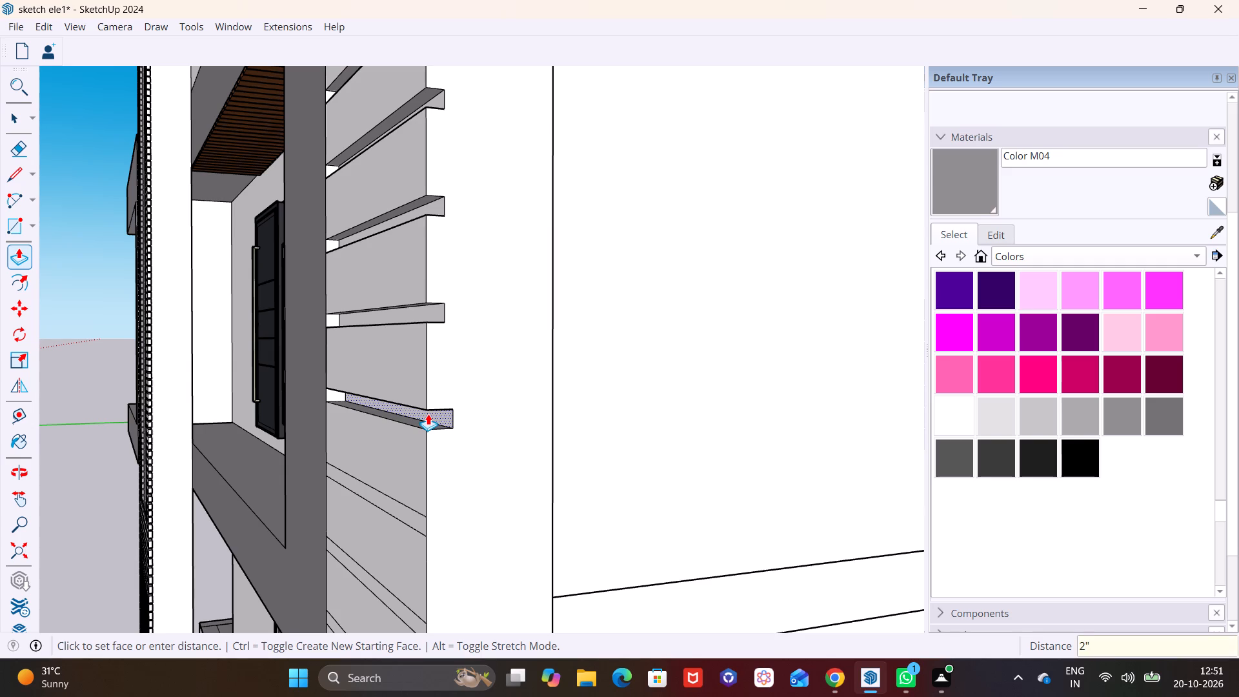
key(Return)
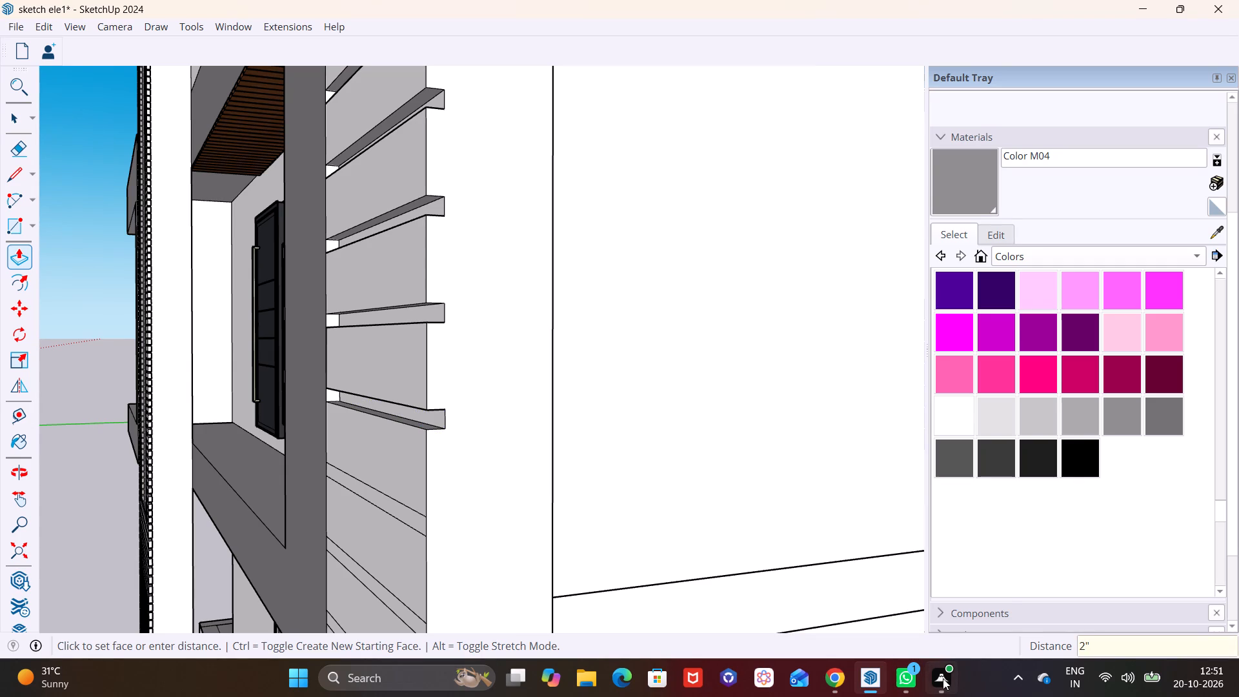
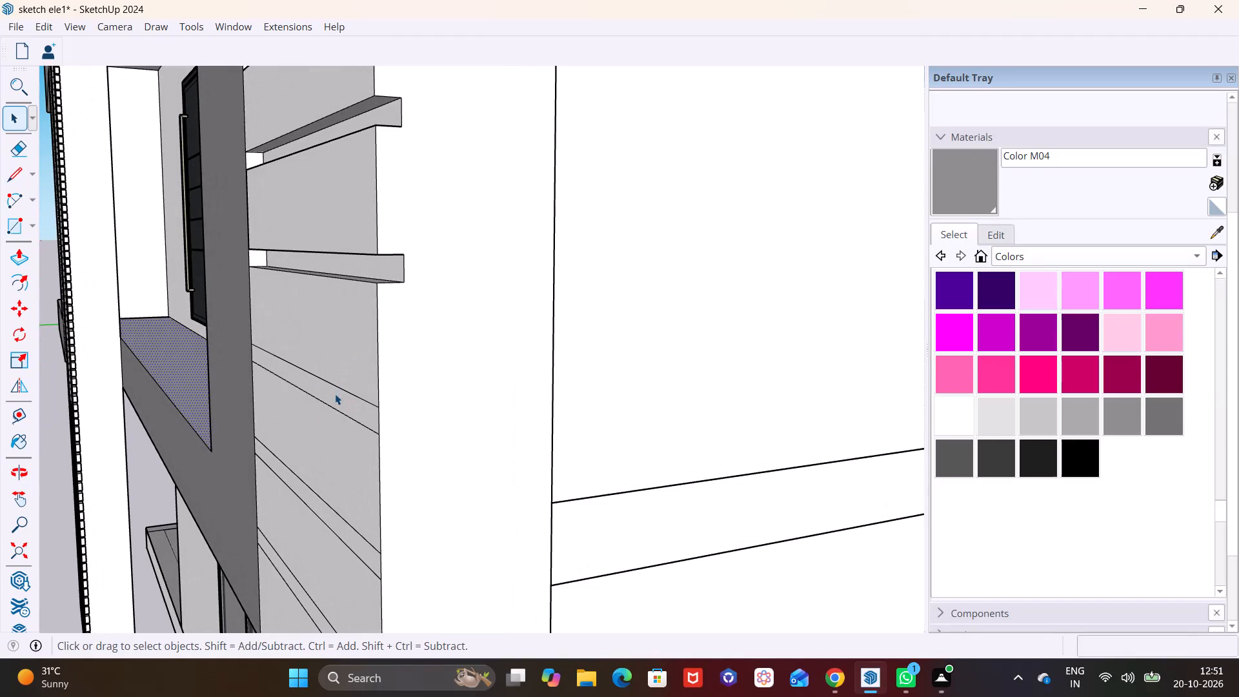
Push the three remaining narrow strips at the bottom of the side panel inward by the same 2".
click(335, 394)
click(23, 259)
double_click(336, 399)
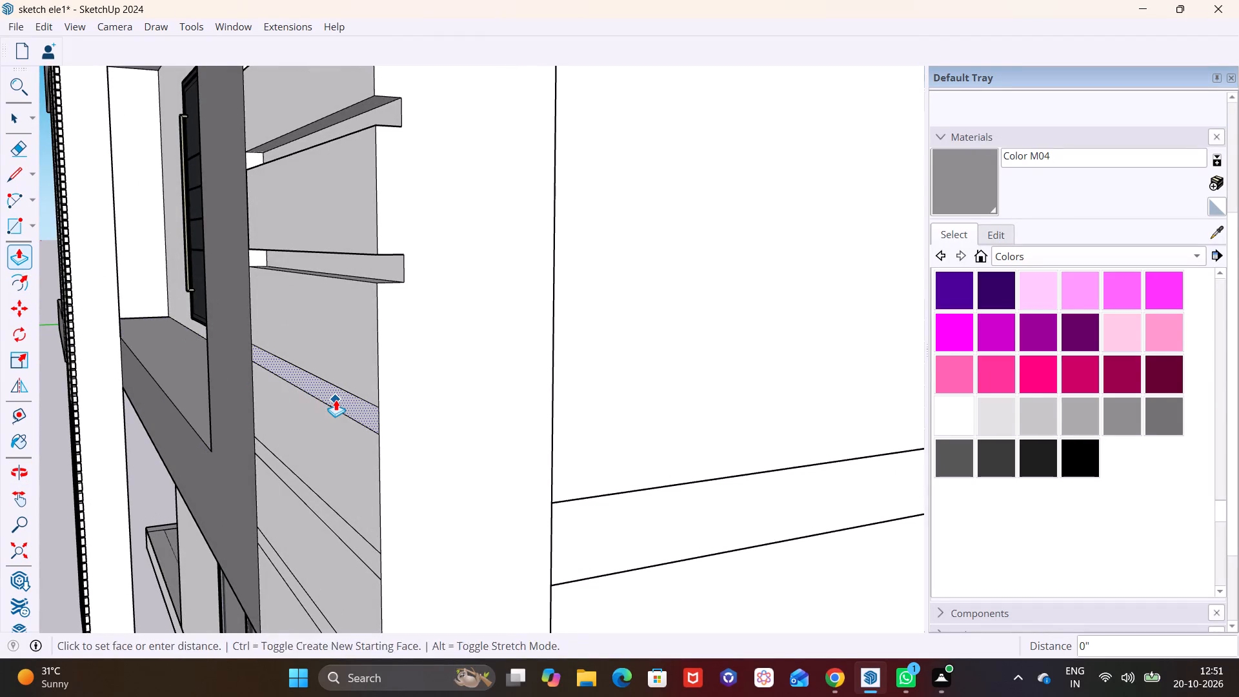
double_click(316, 507)
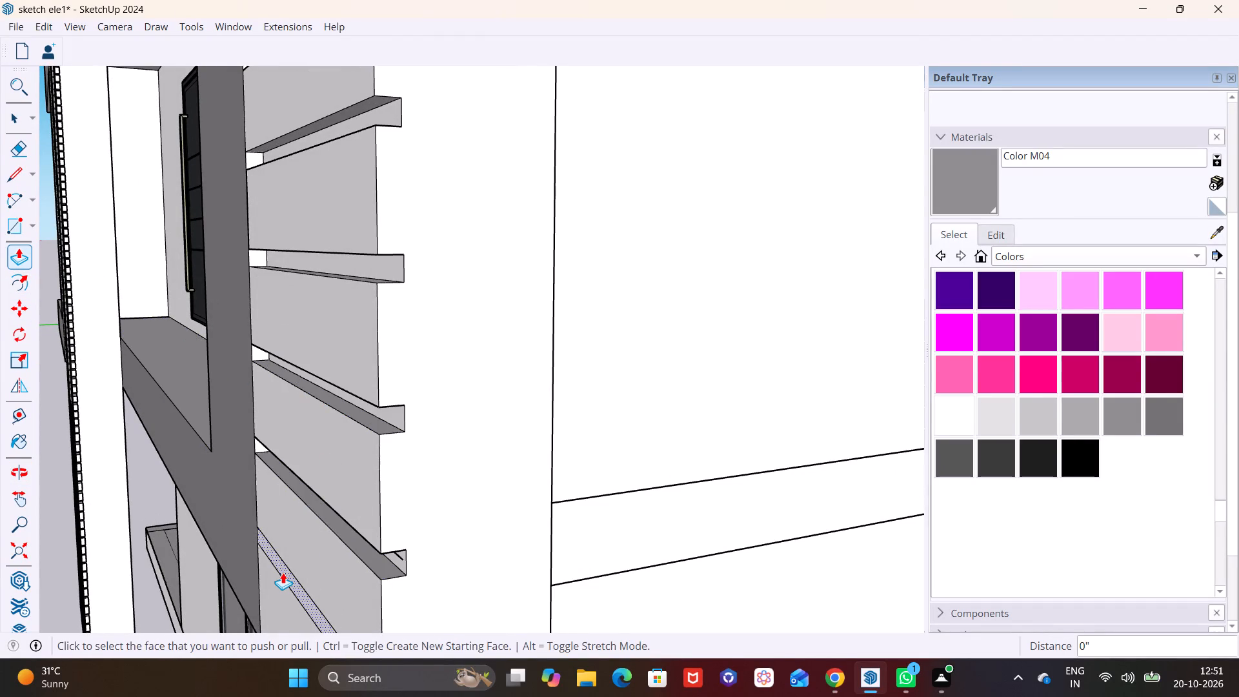
double_click(283, 572)
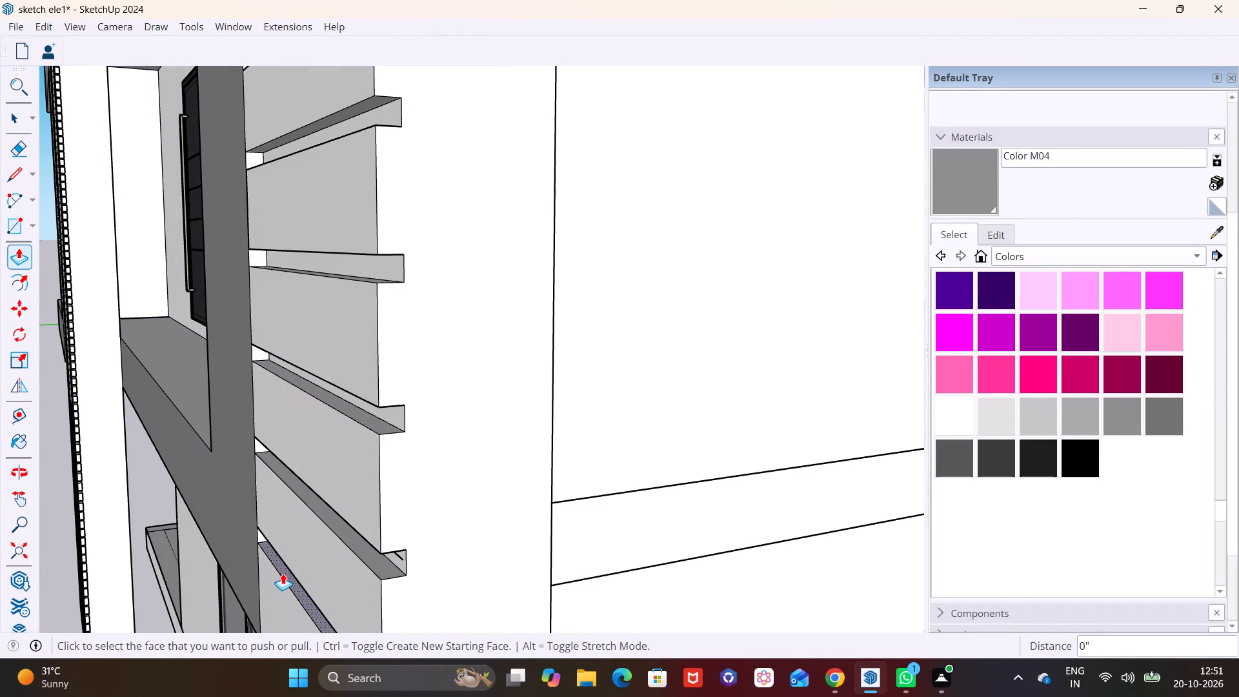
key(space)
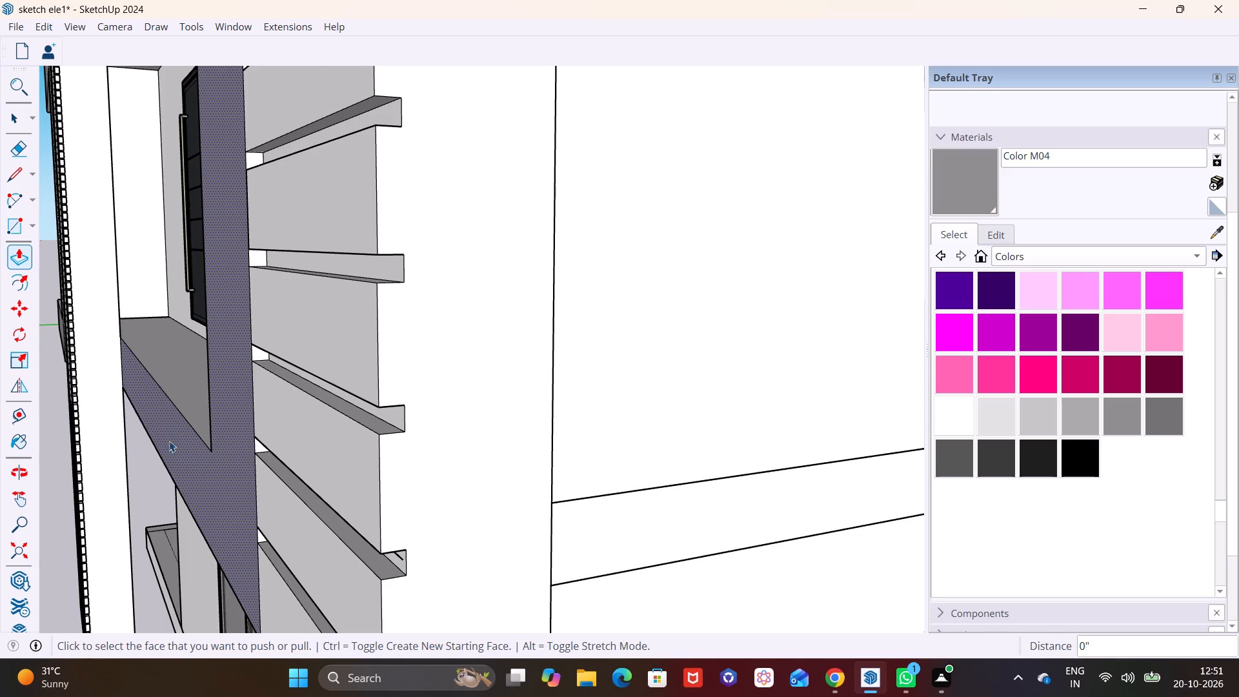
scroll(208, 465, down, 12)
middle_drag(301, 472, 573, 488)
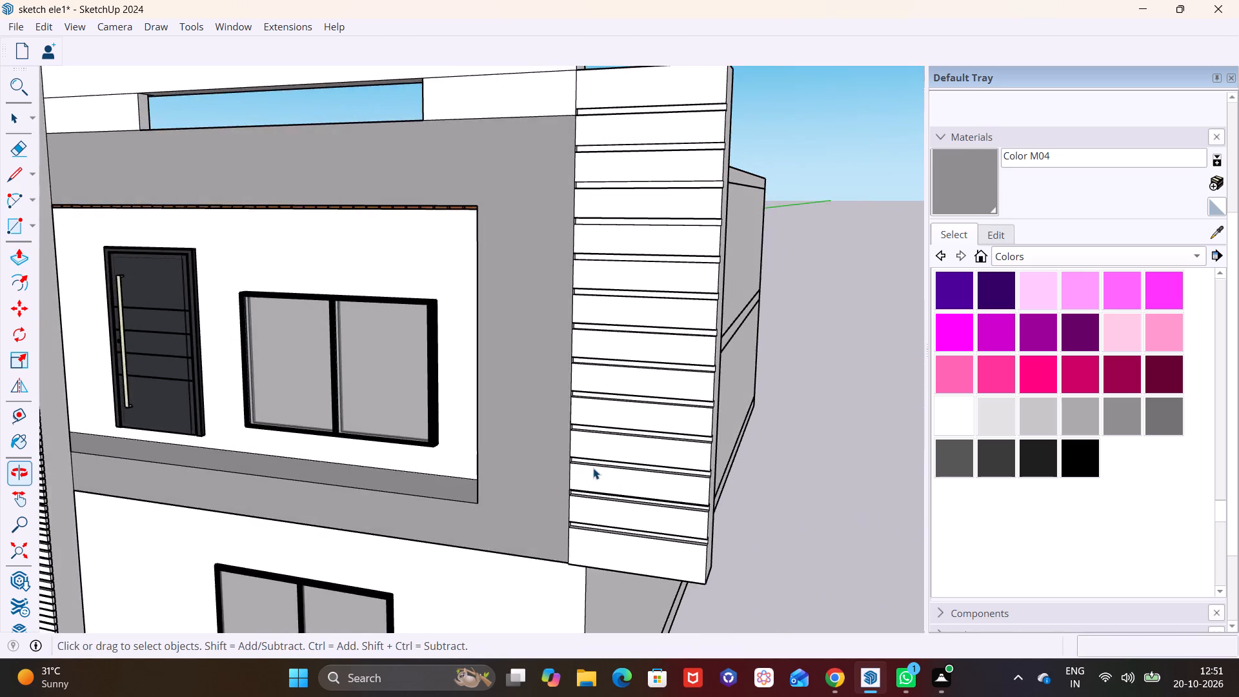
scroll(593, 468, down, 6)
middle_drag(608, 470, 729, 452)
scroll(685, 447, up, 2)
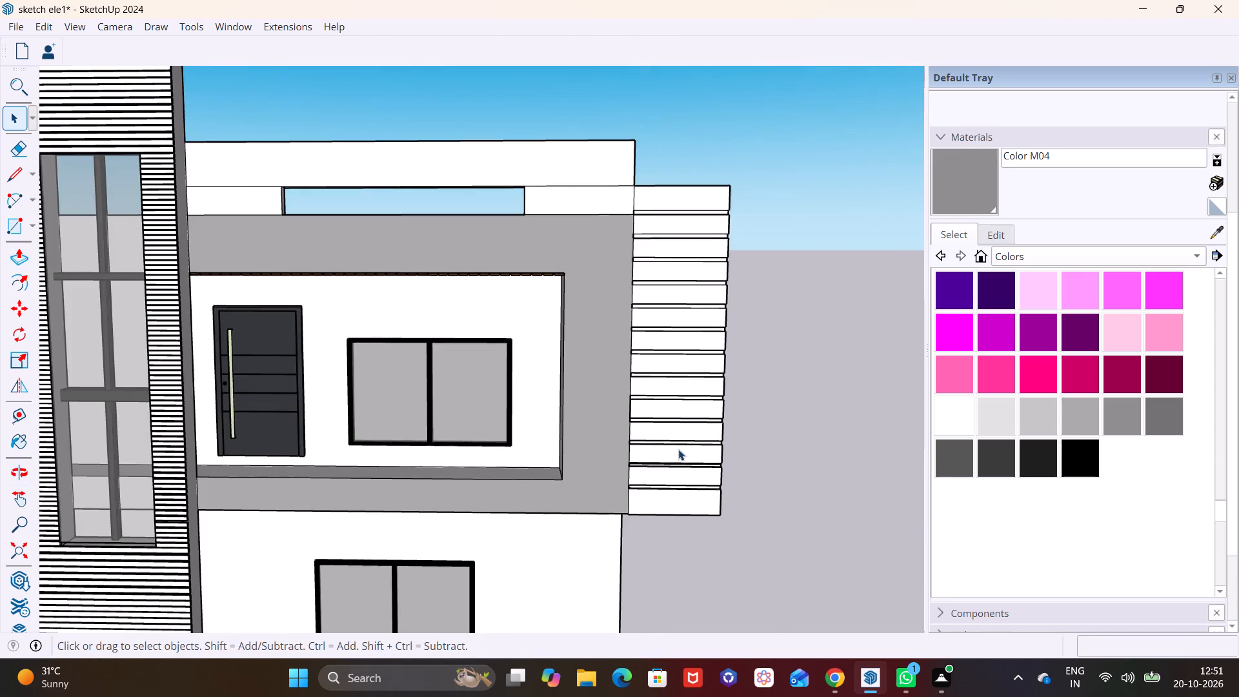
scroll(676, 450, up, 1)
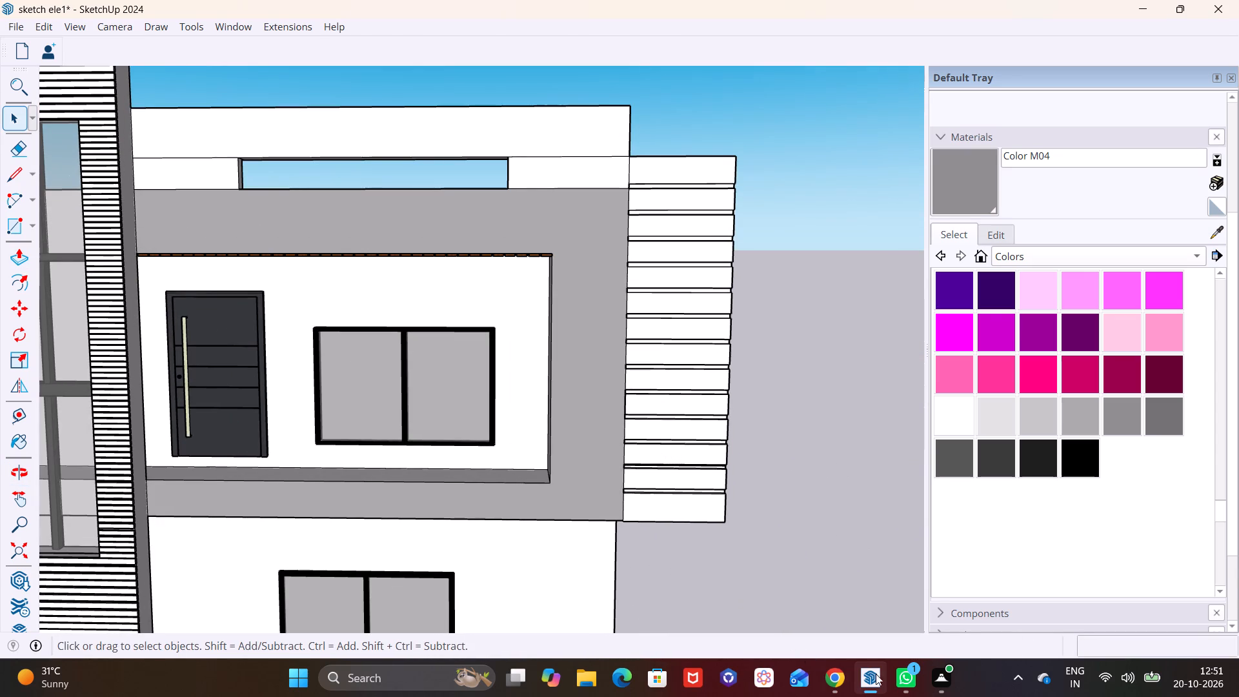
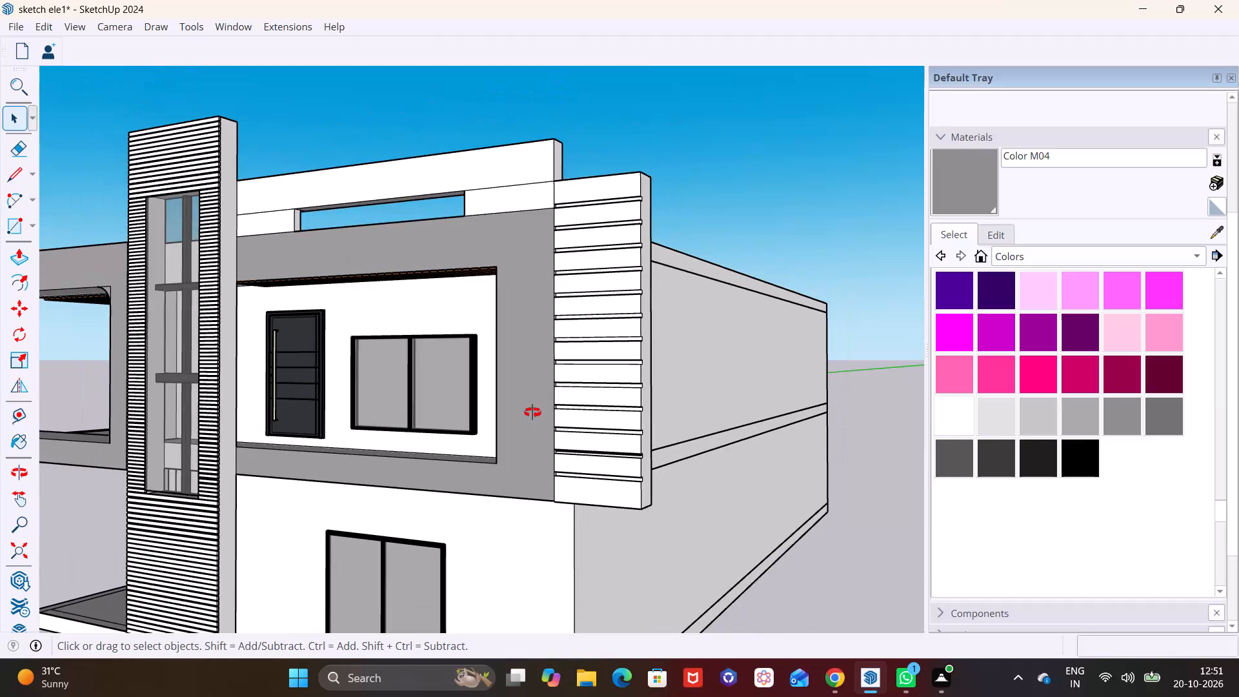
Examine the house's front facade and the grooved side panel from several angles.
scroll(557, 435, down, 4)
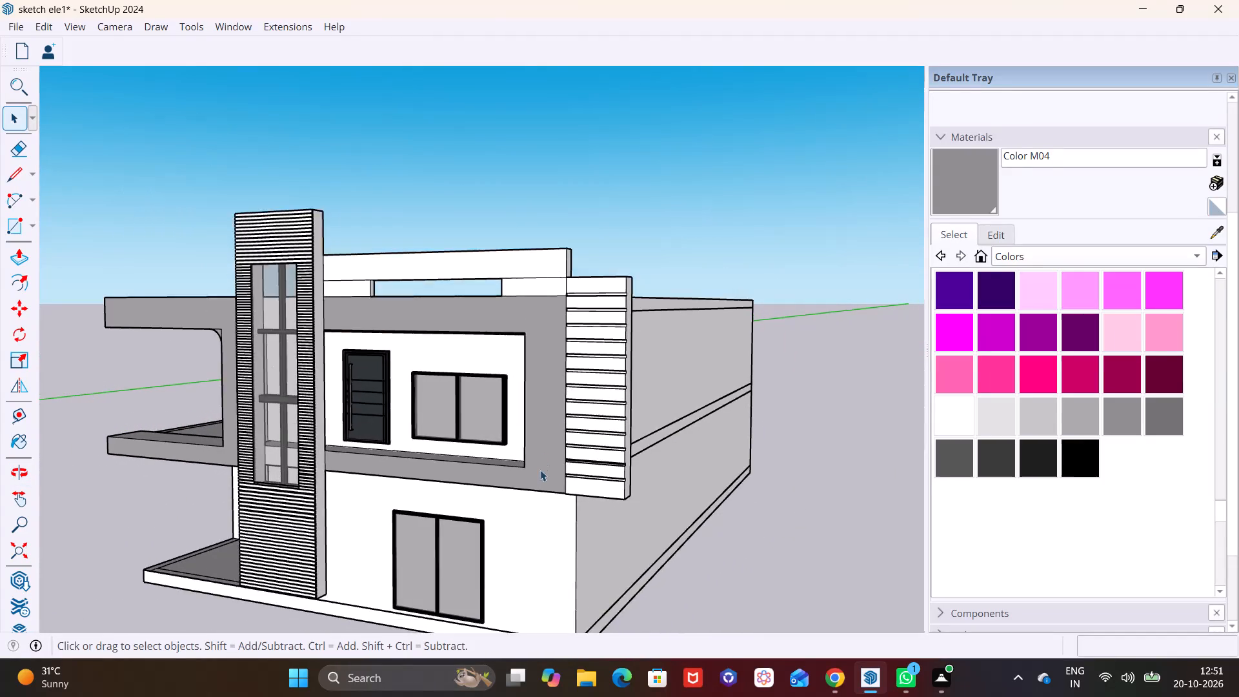
scroll(540, 470, down, 2)
middle_drag(546, 500, 761, 447)
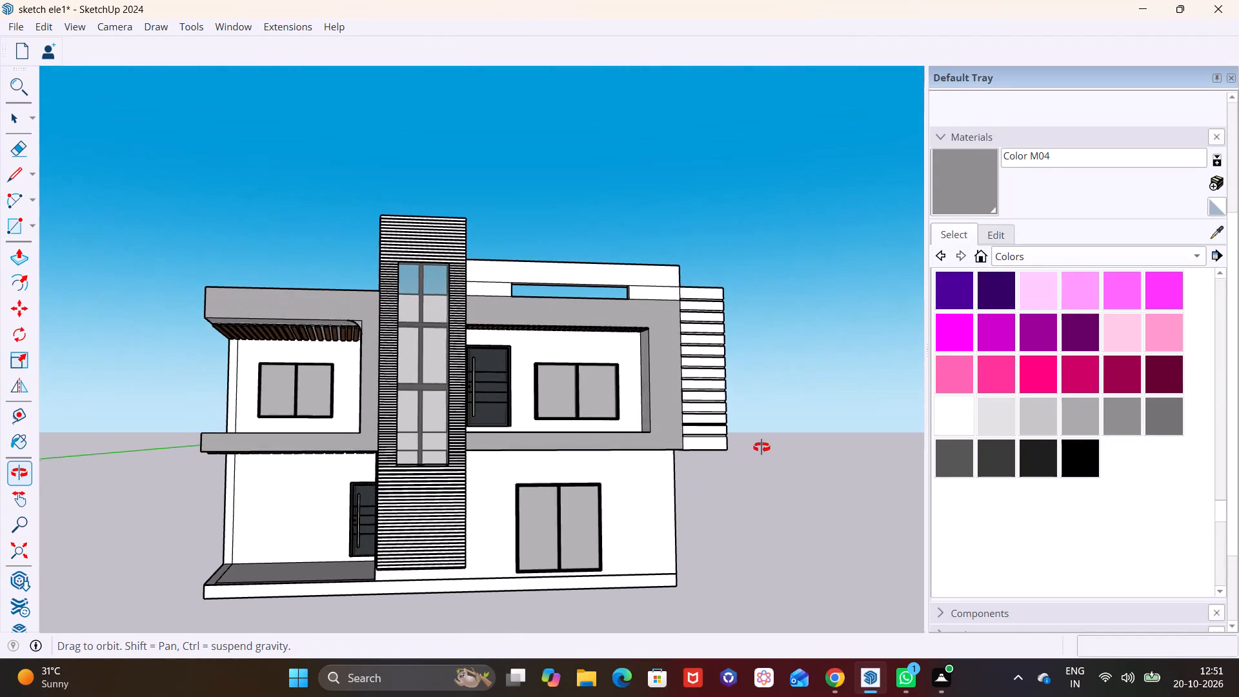
middle_drag(761, 447, 784, 447)
scroll(557, 447, up, 2)
shift+middle_drag(557, 451, 592, 418)
scroll(591, 421, down, 2)
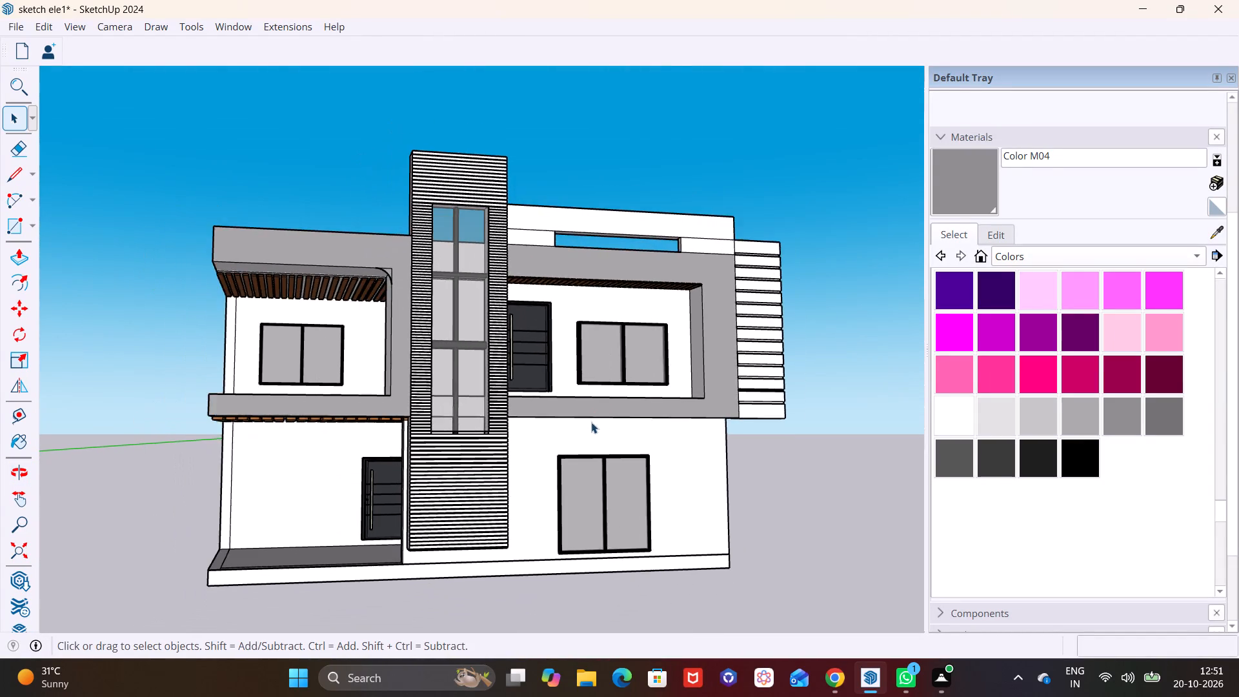
middle_drag(568, 456, 554, 467)
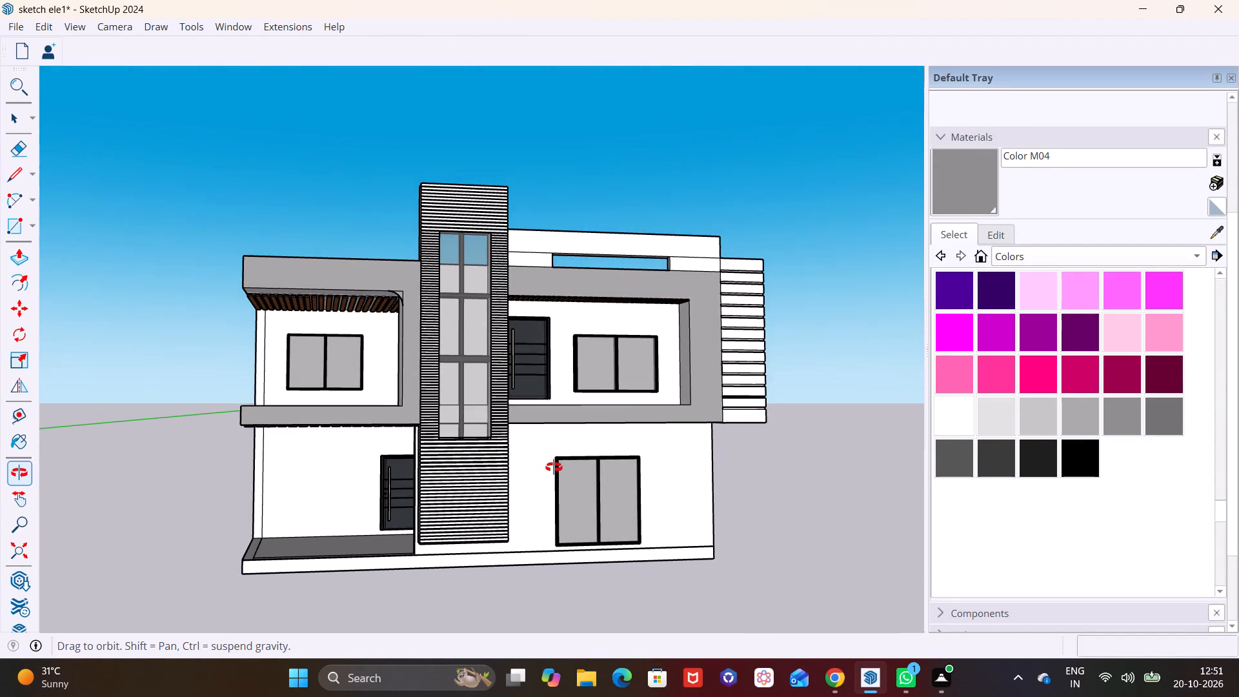
middle_drag(554, 467, 552, 472)
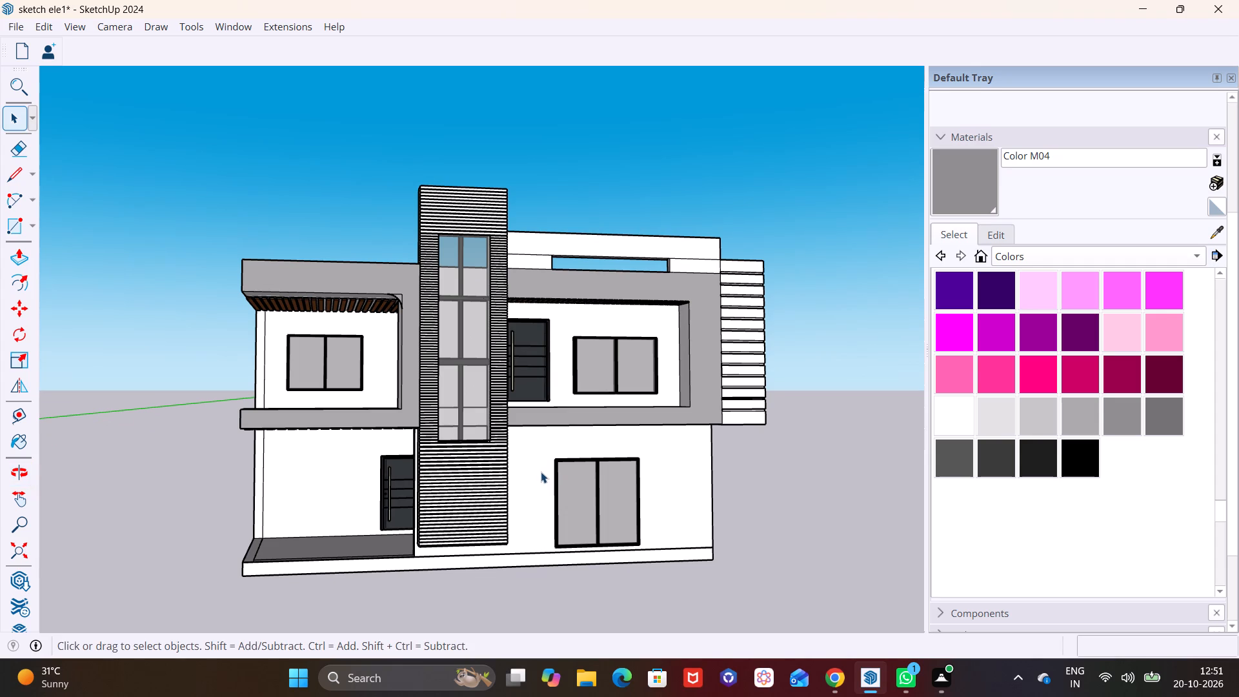
scroll(471, 485, down, 1)
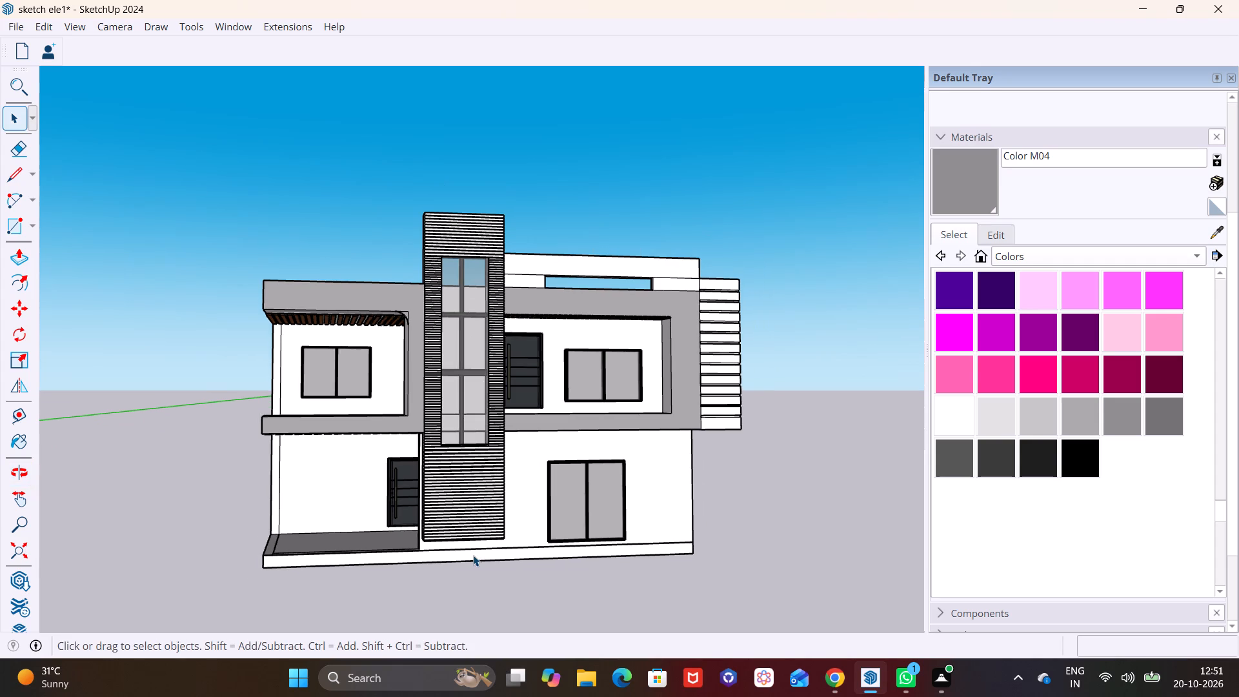
Push/Pull the front face of the base plinth outward about 9' 9" to extend the floor slab in front of the house.
click(473, 554)
scroll(476, 554, up, 3)
triple_click(472, 554)
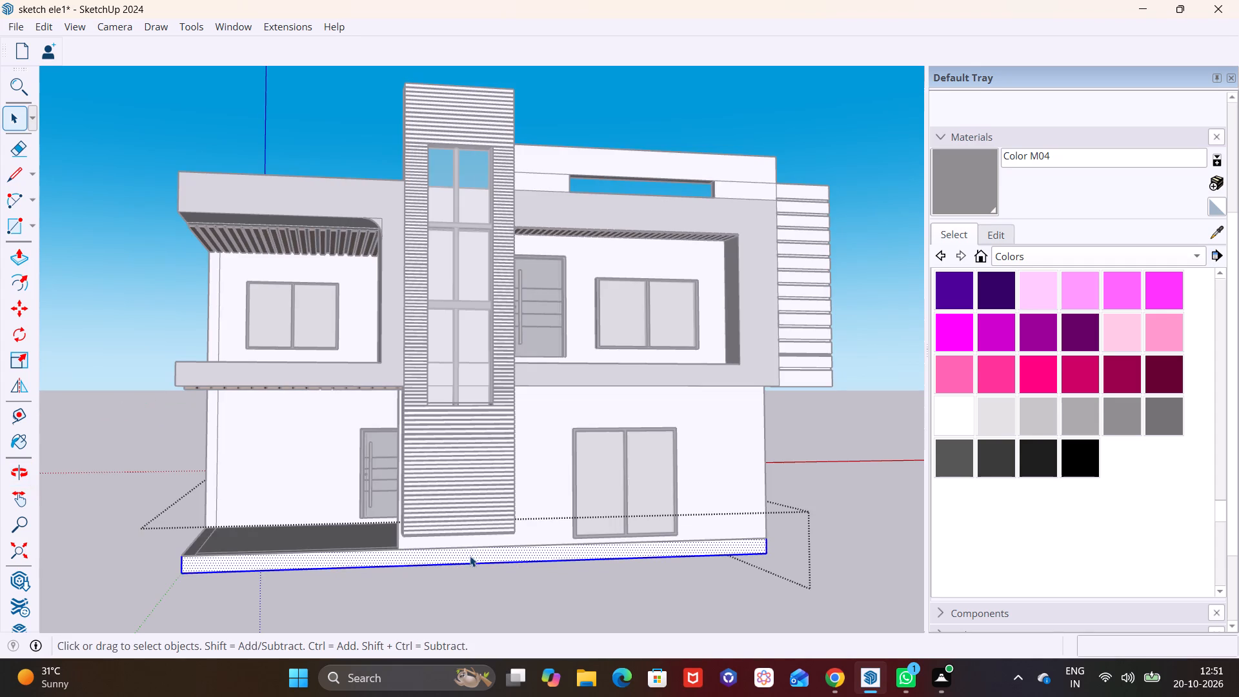
click(17, 258)
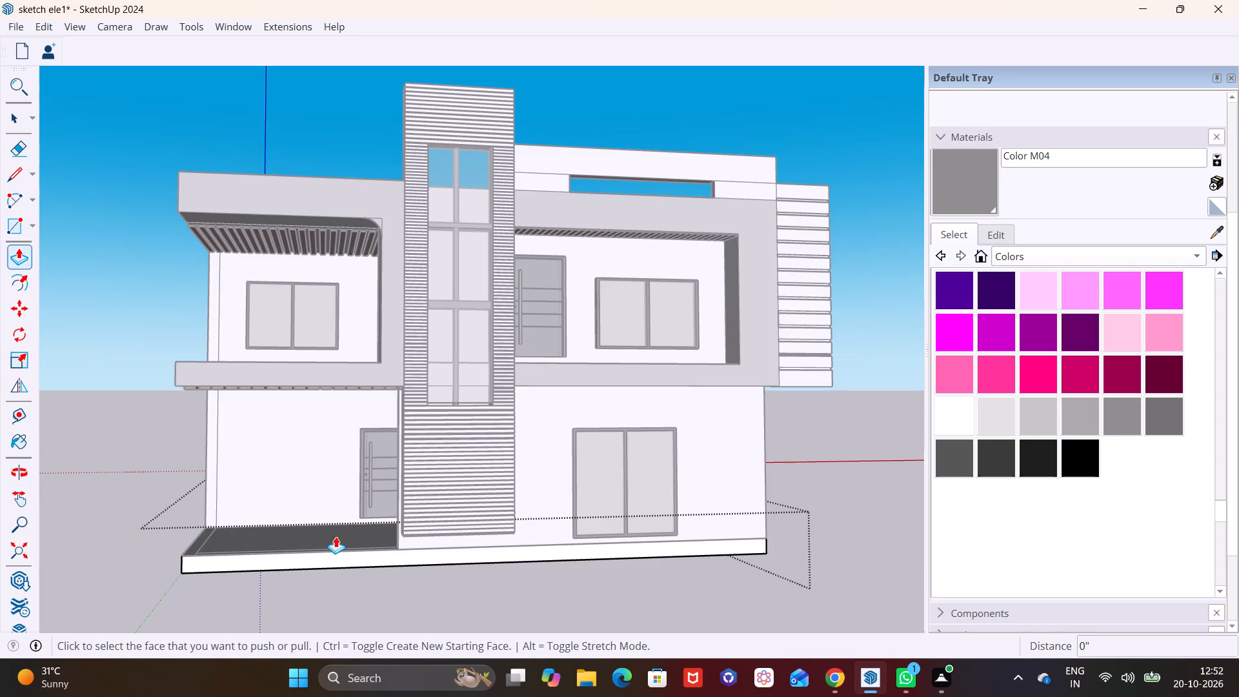
click(352, 554)
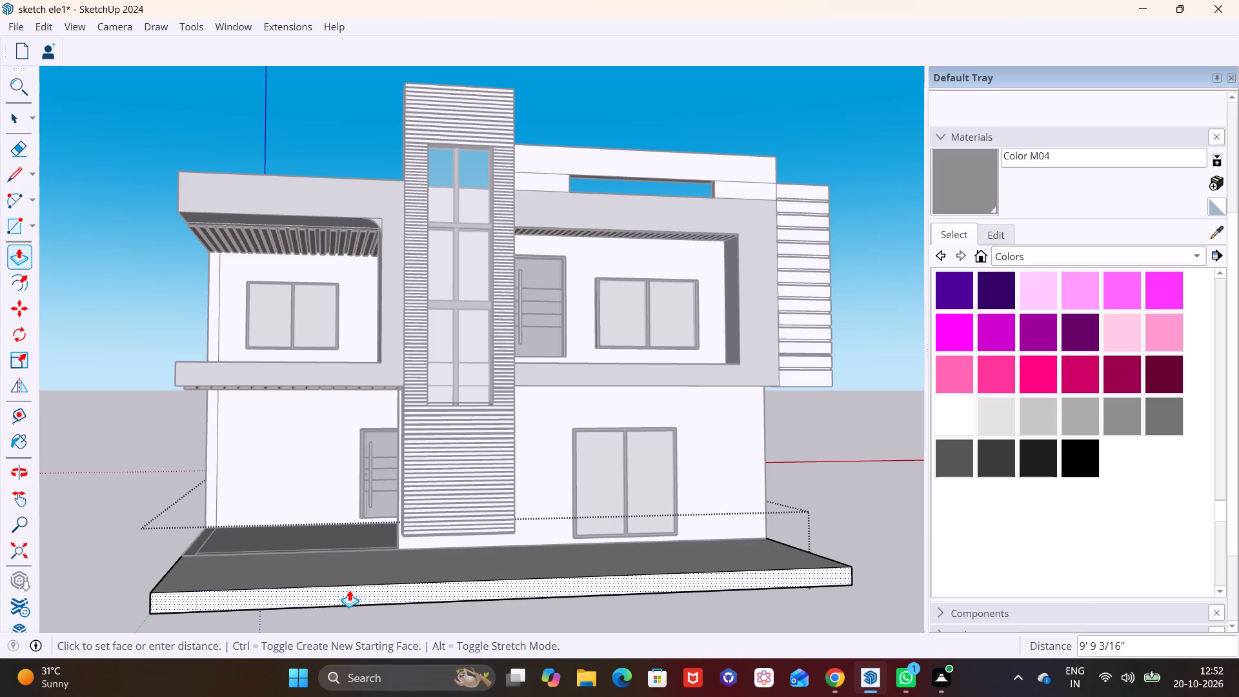
click(349, 590)
Push/Pull the base plinth's long side face on the porch side outward about 9' 1", and clear the selection.
scroll(370, 521, down, 2)
shift+middle_drag(526, 536, 549, 536)
shift+middle_drag(588, 542, 701, 552)
middle_drag(420, 545, 672, 564)
key(space)
click(520, 580)
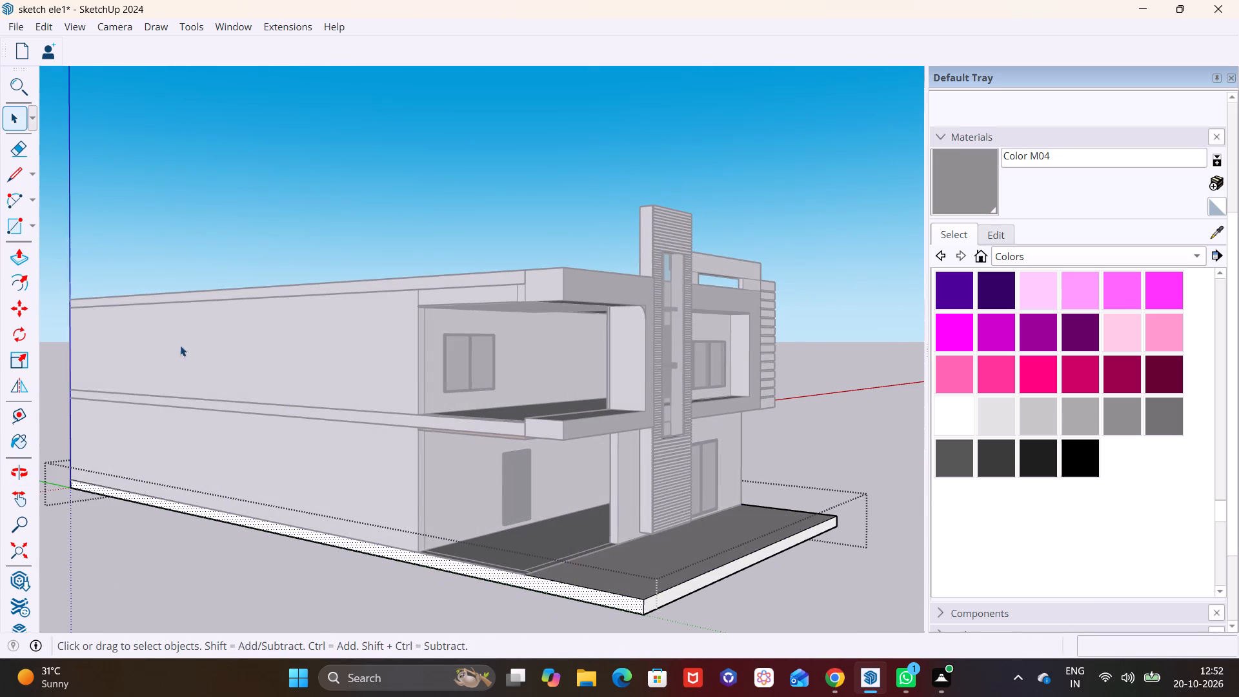
click(23, 256)
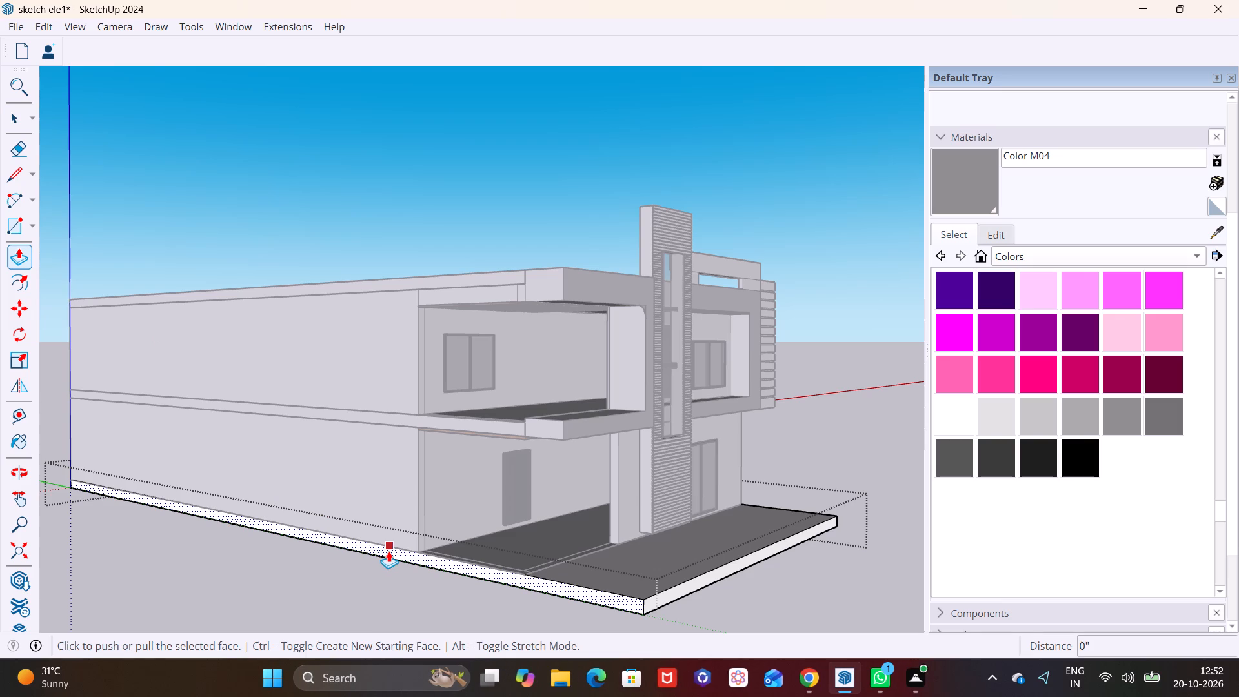
click(388, 551)
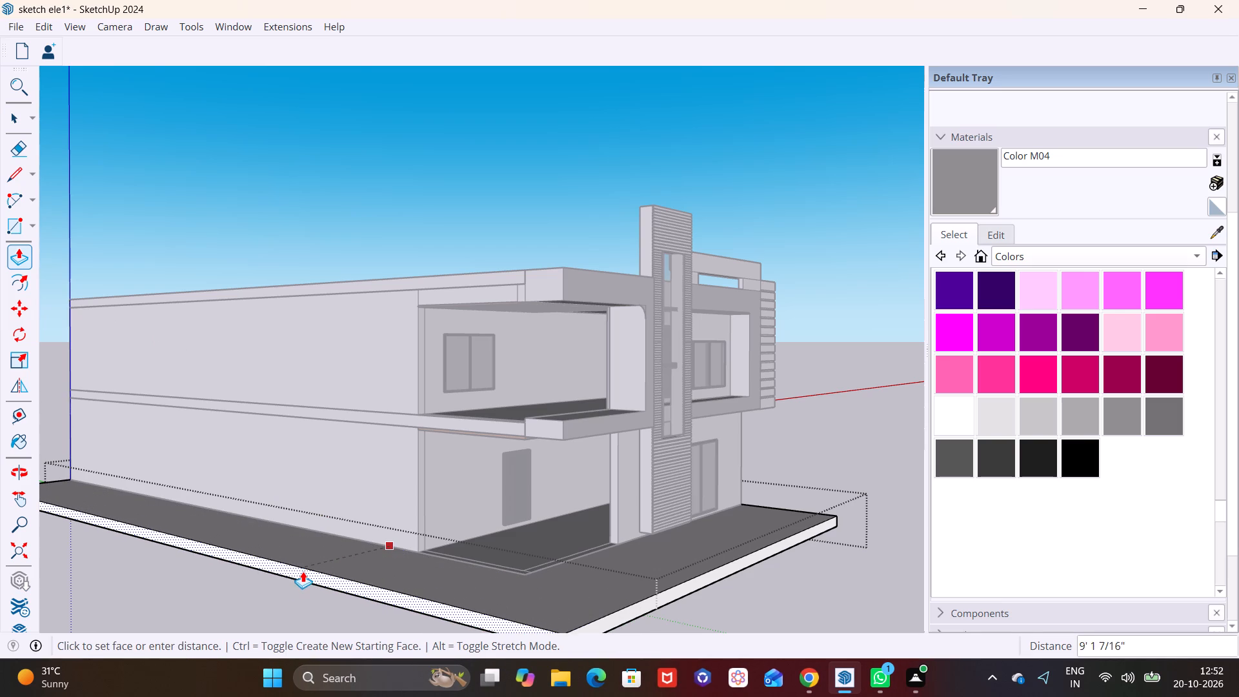
click(296, 572)
key(space)
click(800, 611)
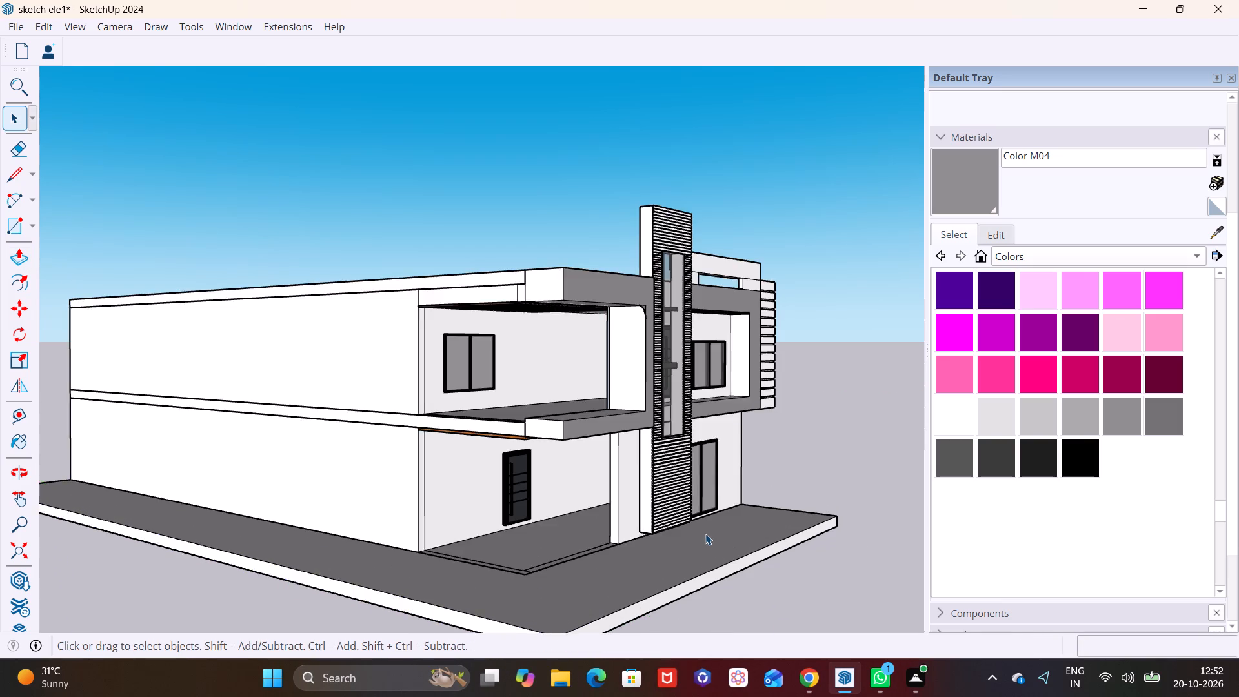
Examine the whole house with its widened base slab from the front, the porch side and above.
scroll(705, 534, down, 3)
middle_drag(703, 530, 451, 530)
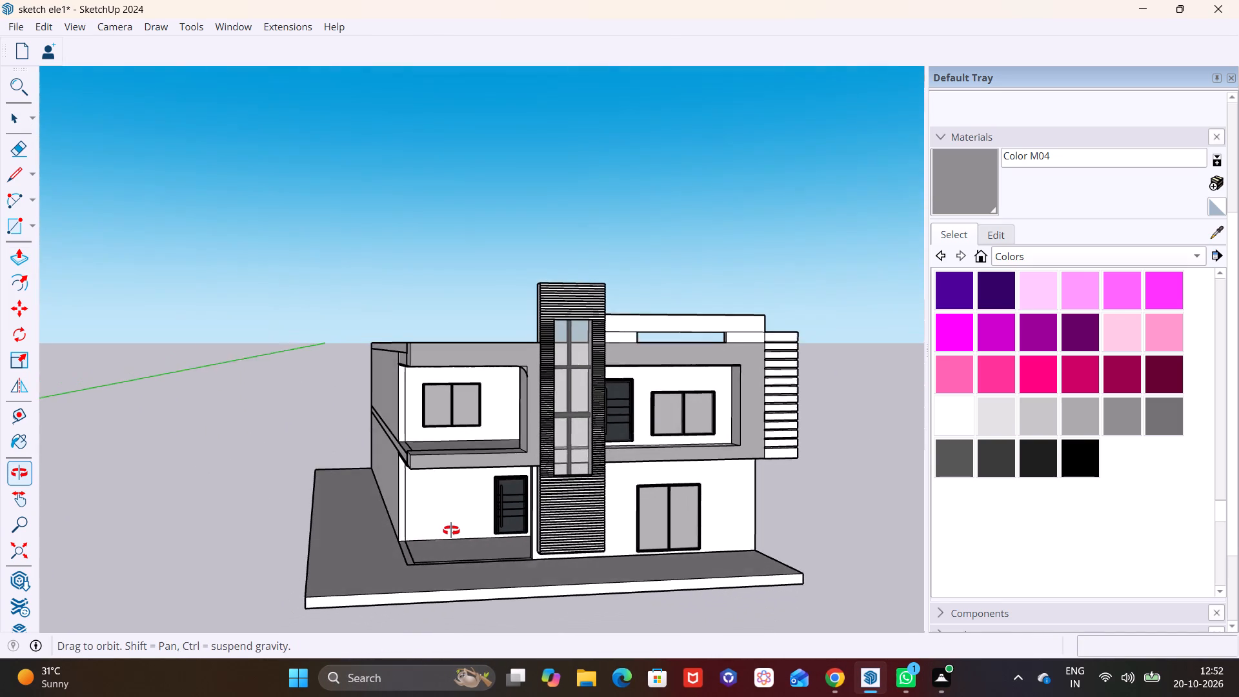
middle_drag(451, 530, 452, 529)
scroll(418, 518, up, 2)
scroll(420, 519, down, 2)
shift+middle_drag(457, 513, 260, 509)
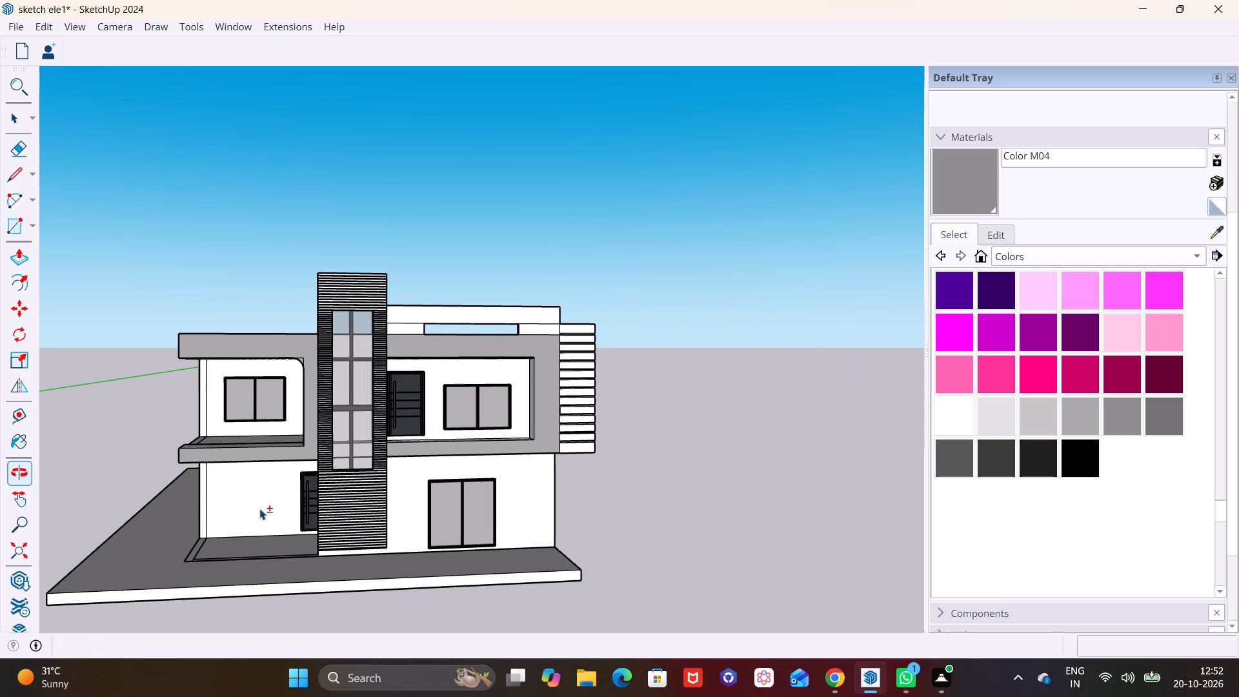
middle_drag(352, 505, 351, 533)
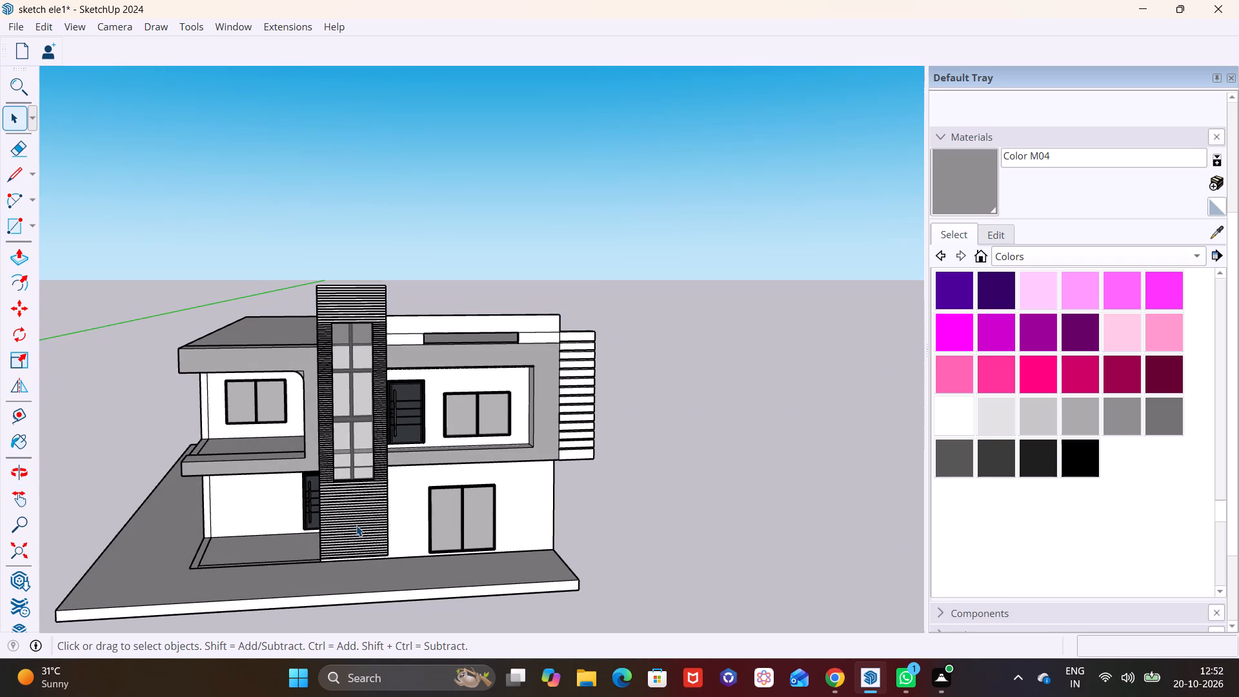
scroll(356, 525, down, 2)
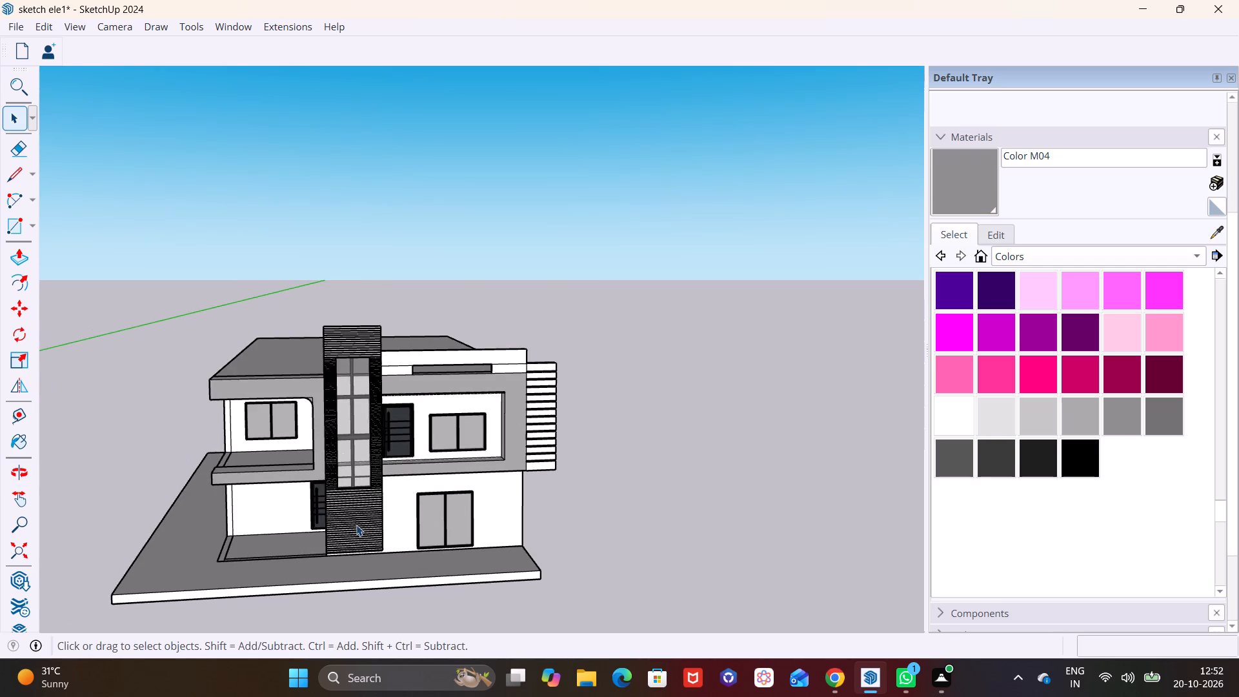
scroll(357, 525, down, 2)
middle_drag(358, 525, 470, 534)
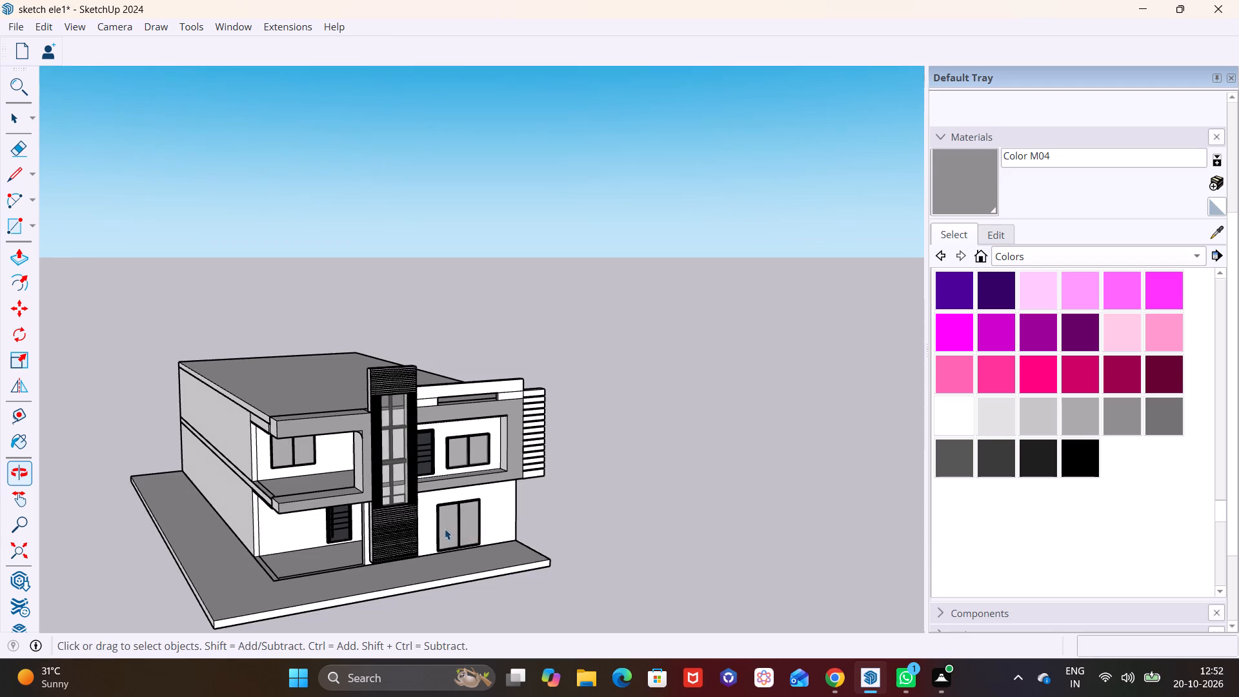
scroll(437, 522, down, 2)
middle_drag(425, 525, 312, 497)
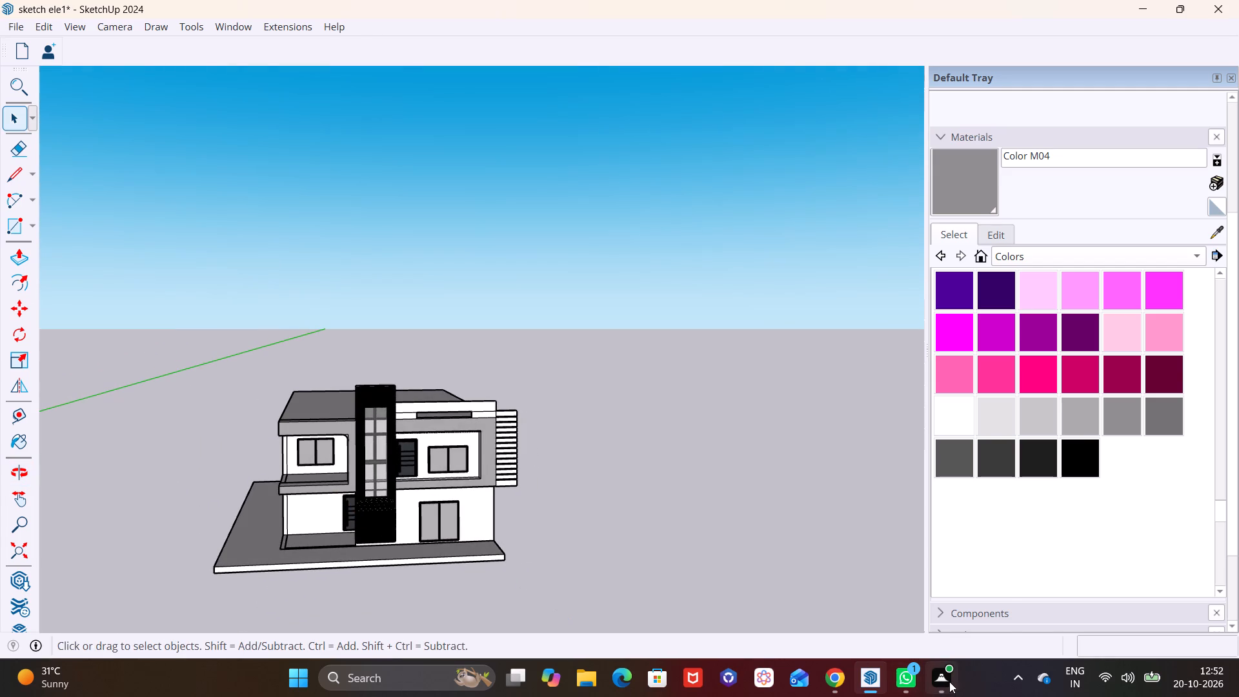
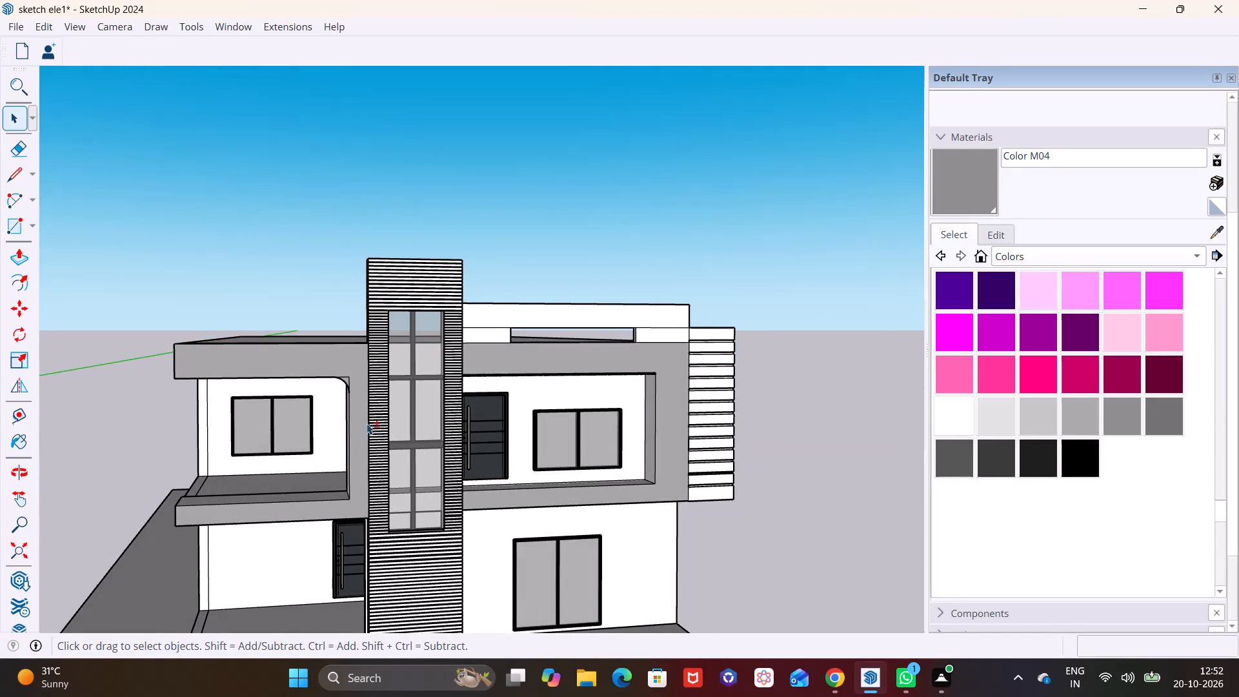
Push/Pull the top face of the porch-side front roof fascia upward about 1 7/16".
shift+middle_drag(367, 423, 381, 540)
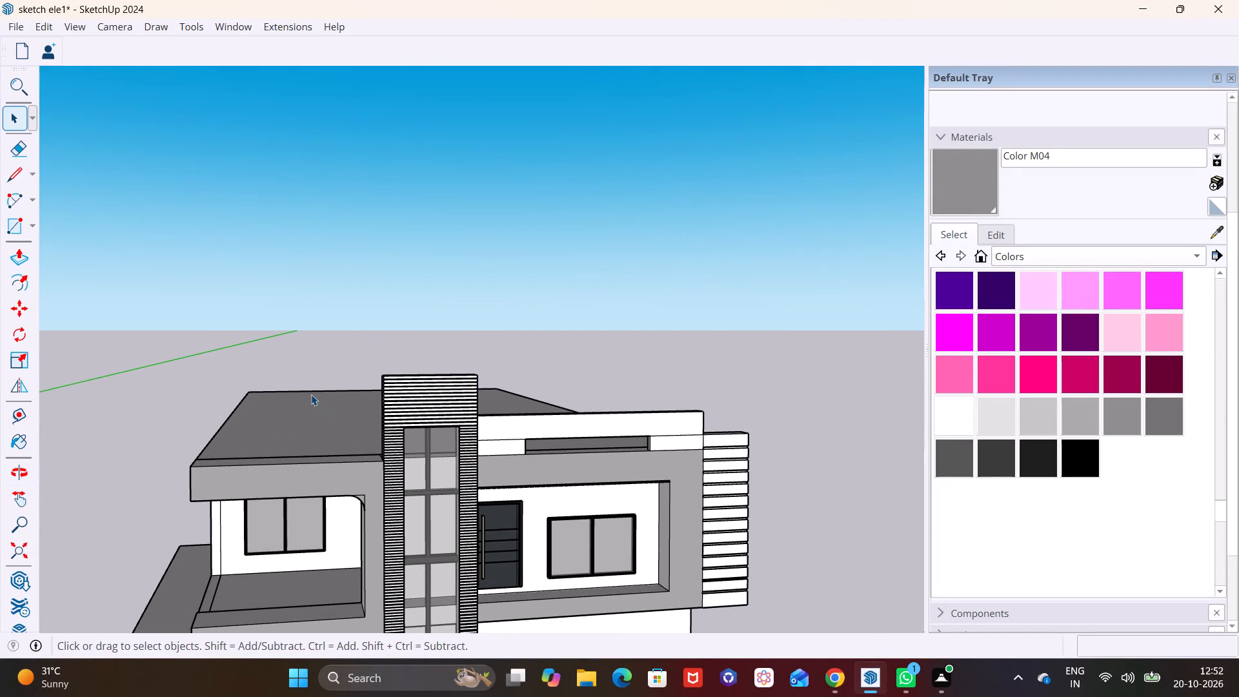
scroll(301, 426, up, 4)
middle_drag(328, 449, 414, 498)
scroll(420, 514, up, 2)
key(space)
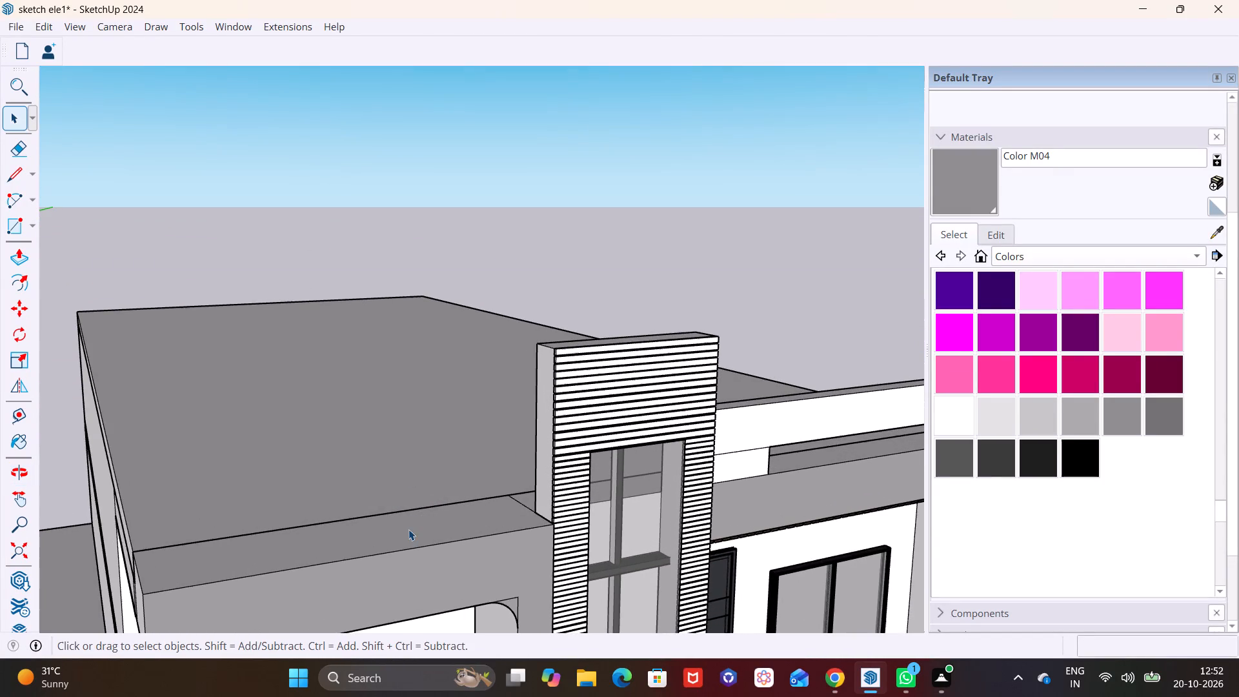
click(407, 532)
shift+middle_drag(407, 532, 398, 465)
shift+scroll(407, 532, up, 1)
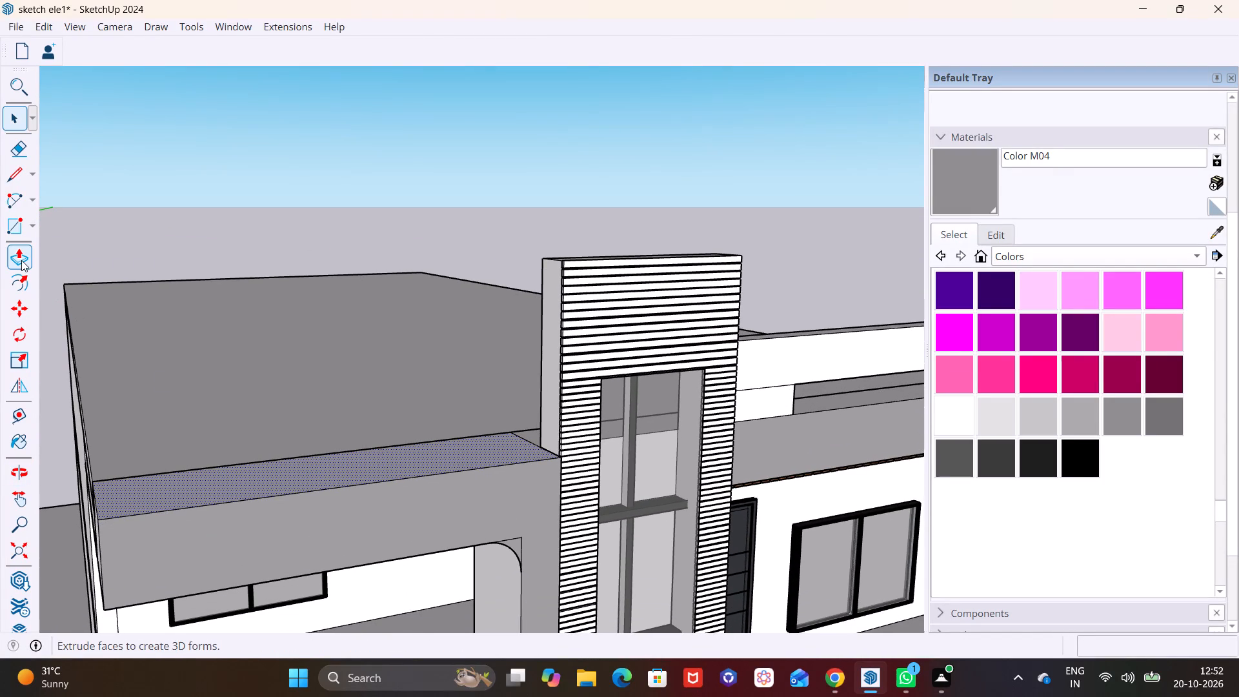
click(21, 260)
click(250, 484)
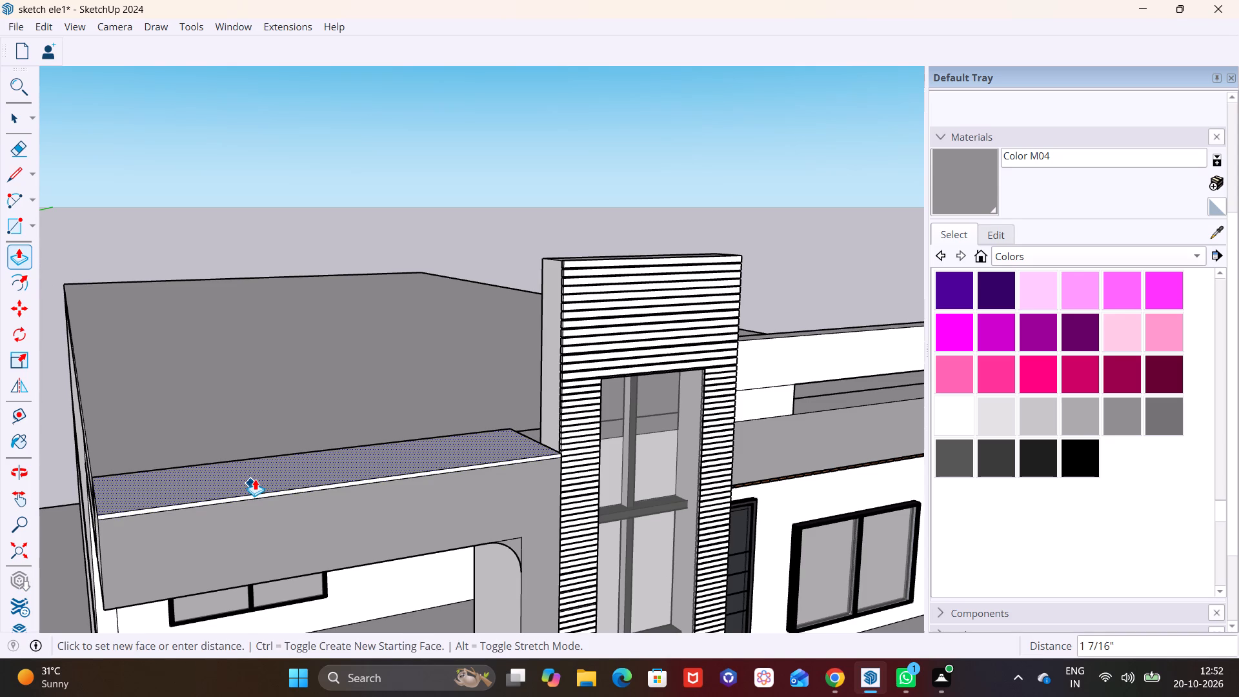
click(256, 479)
Push/Pull the thin front strip above the porch-side roof fascia outward to form a small projecting lip, and clear the selection.
middle_drag(313, 506, 249, 462)
key(space)
scroll(278, 443, up, 3)
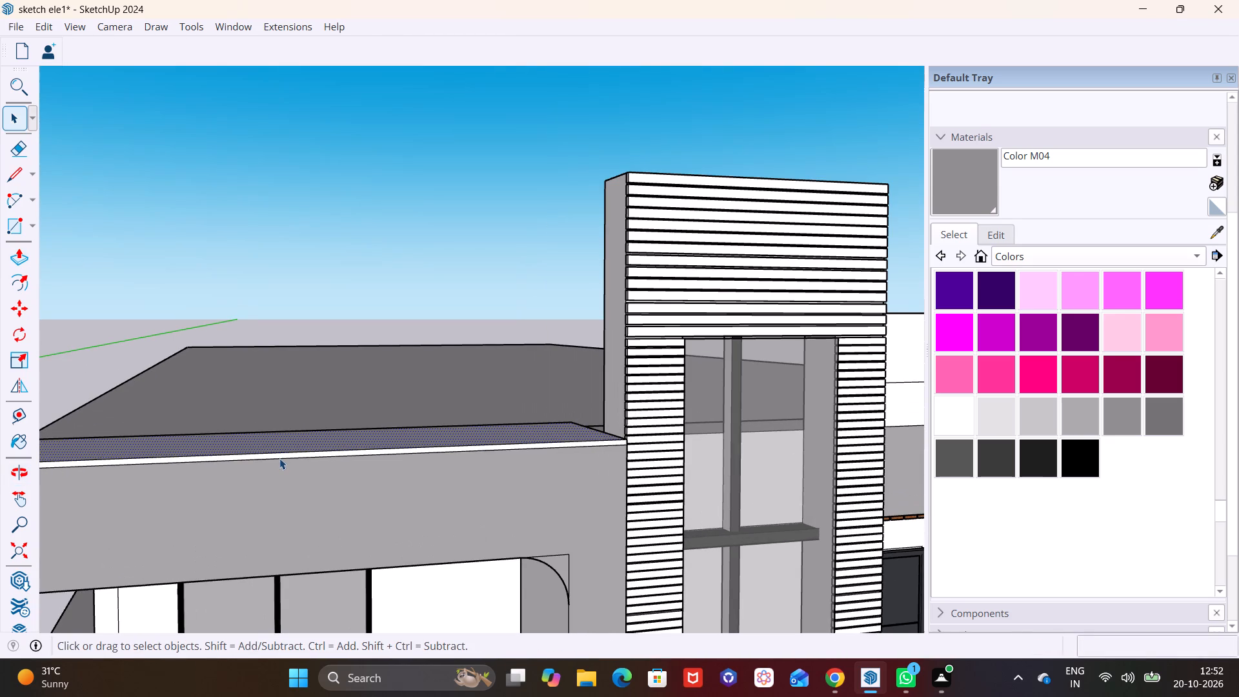
click(280, 456)
click(14, 259)
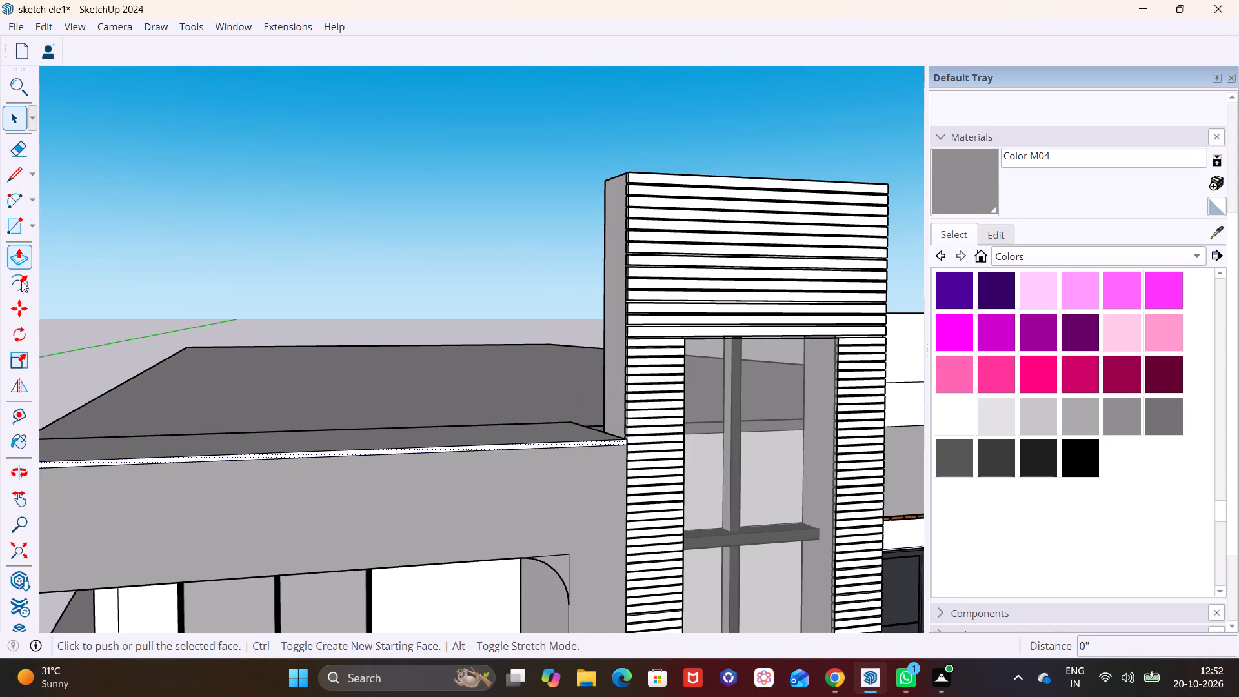
click(214, 455)
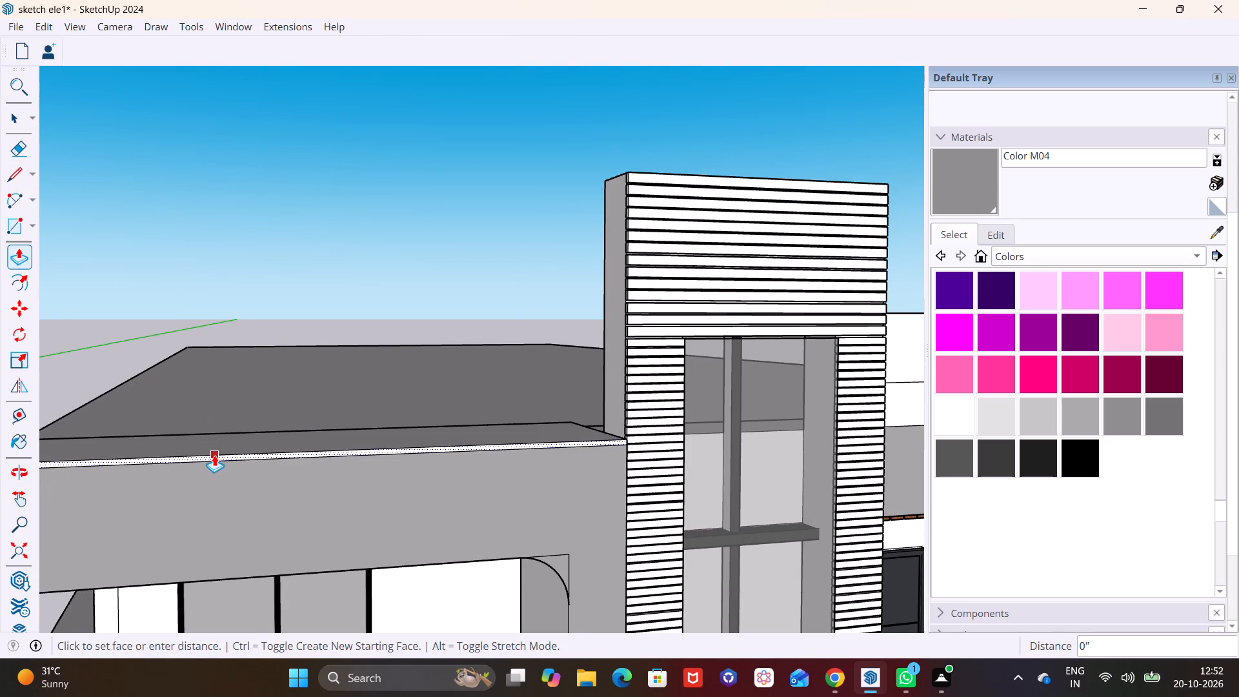
click(214, 458)
key(space)
click(276, 509)
scroll(283, 503, down, 4)
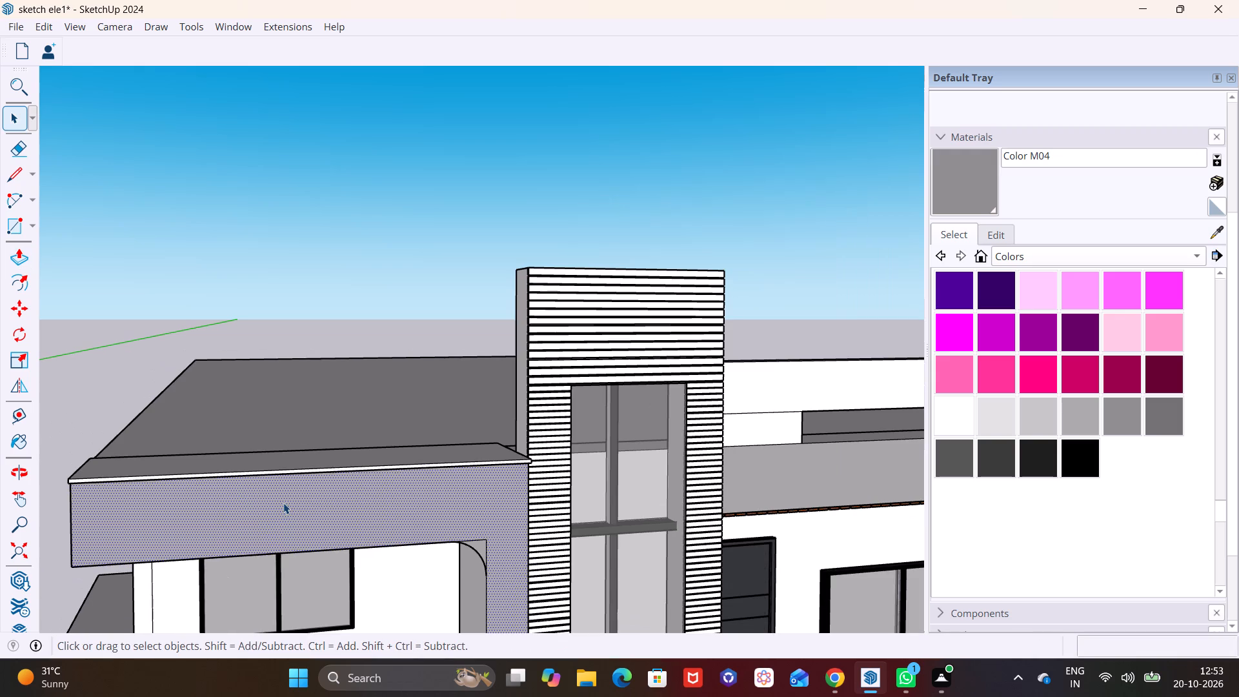
click(123, 345)
Push/Pull the front face of the roof fascia's lip back in about 1 11/16" to leave a thinner projection.
middle_drag(152, 400, 182, 236)
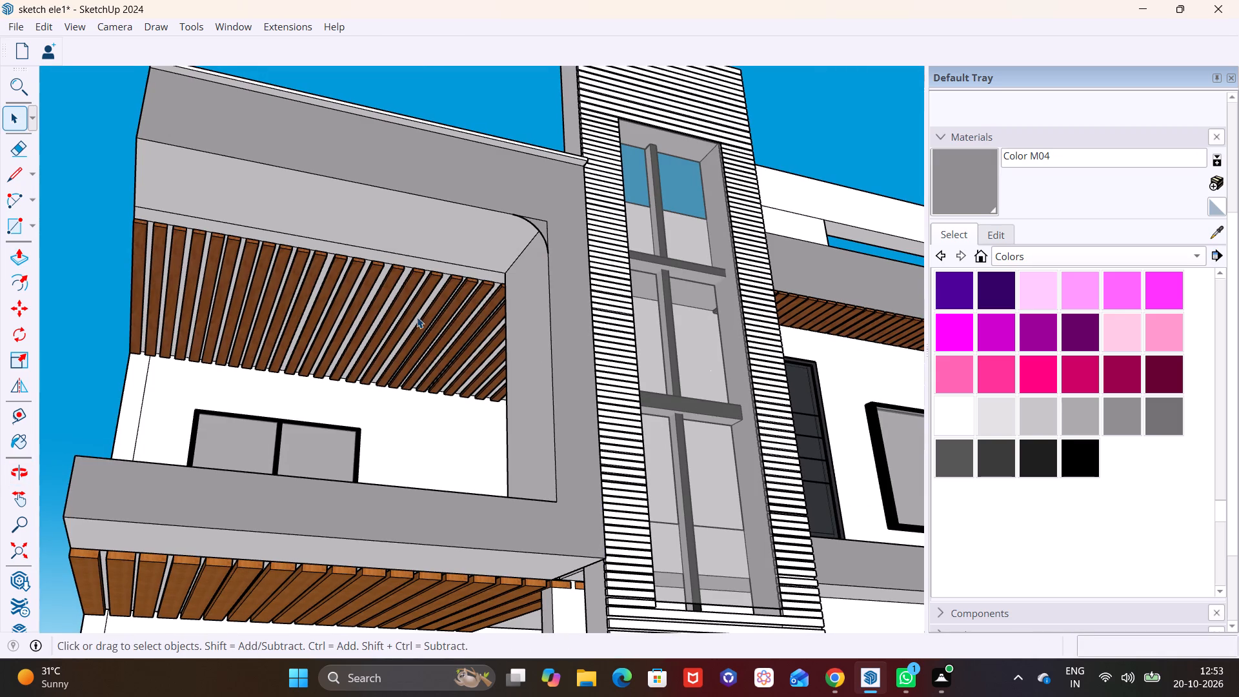
middle_drag(417, 314, 388, 307)
scroll(432, 155, up, 9)
shift+middle_drag(528, 172, 539, 267)
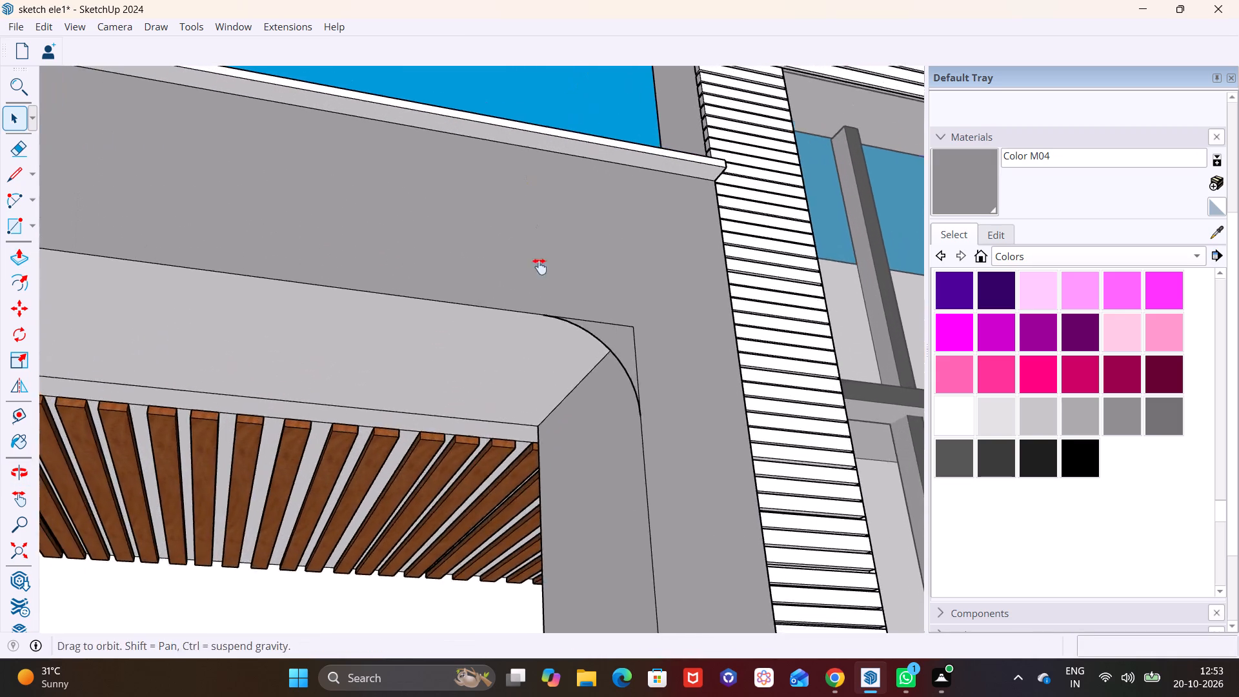
shift+middle_drag(539, 267, 541, 480)
scroll(538, 463, up, 8)
click(512, 384)
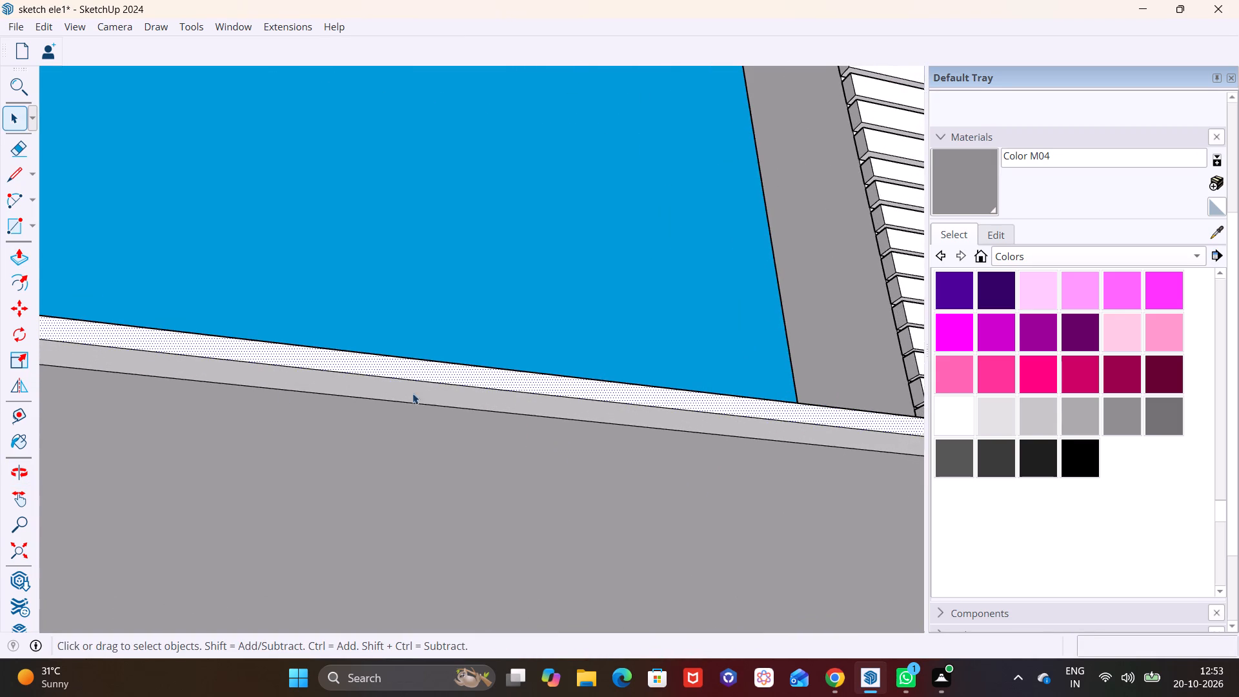
click(12, 256)
click(279, 351)
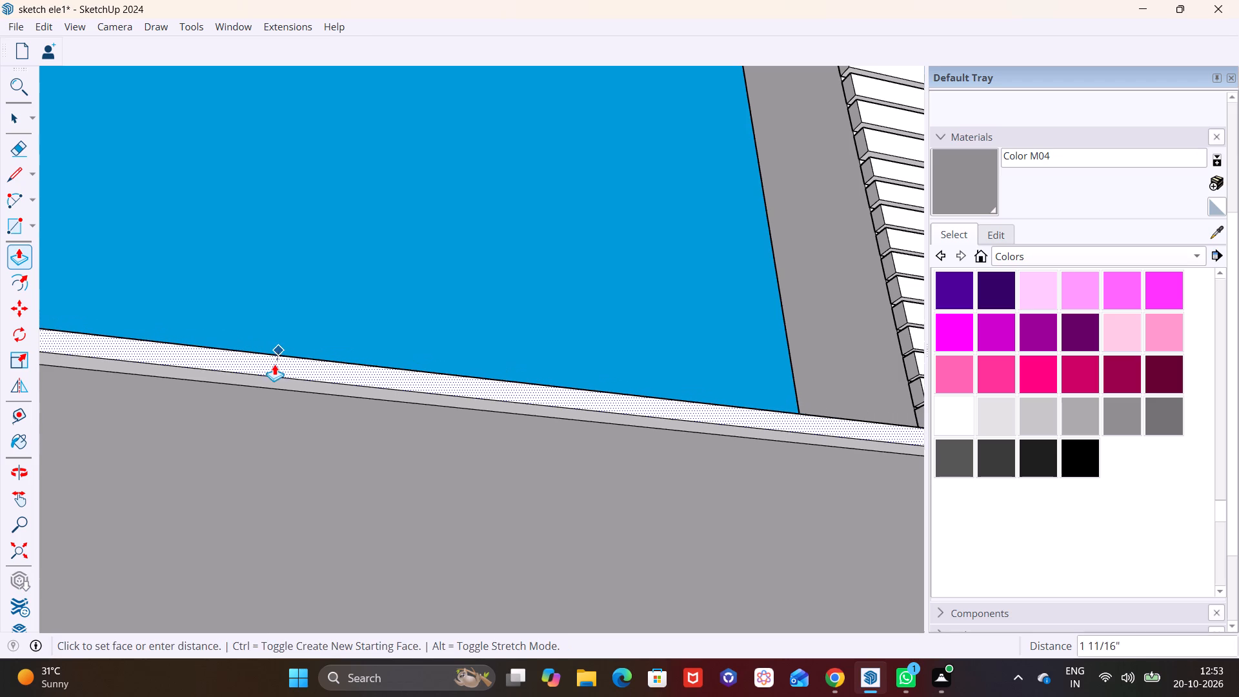
click(272, 369)
key(space)
click(297, 462)
Examine the roof edge lip, the upper porch-side balcony and the whole house from the front and above.
scroll(297, 453, down, 7)
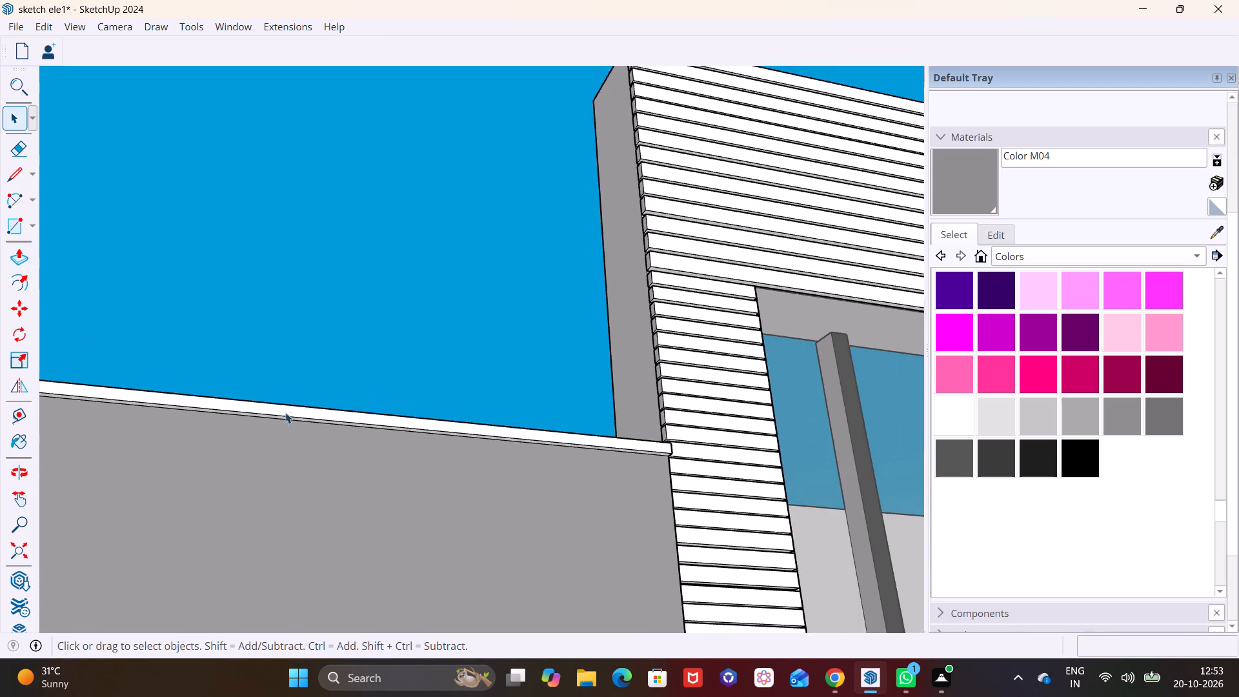
middle_drag(267, 439, 206, 598)
scroll(287, 456, down, 12)
scroll(347, 493, down, 3)
shift+middle_drag(349, 494, 428, 443)
shift+middle_drag(319, 461, 396, 321)
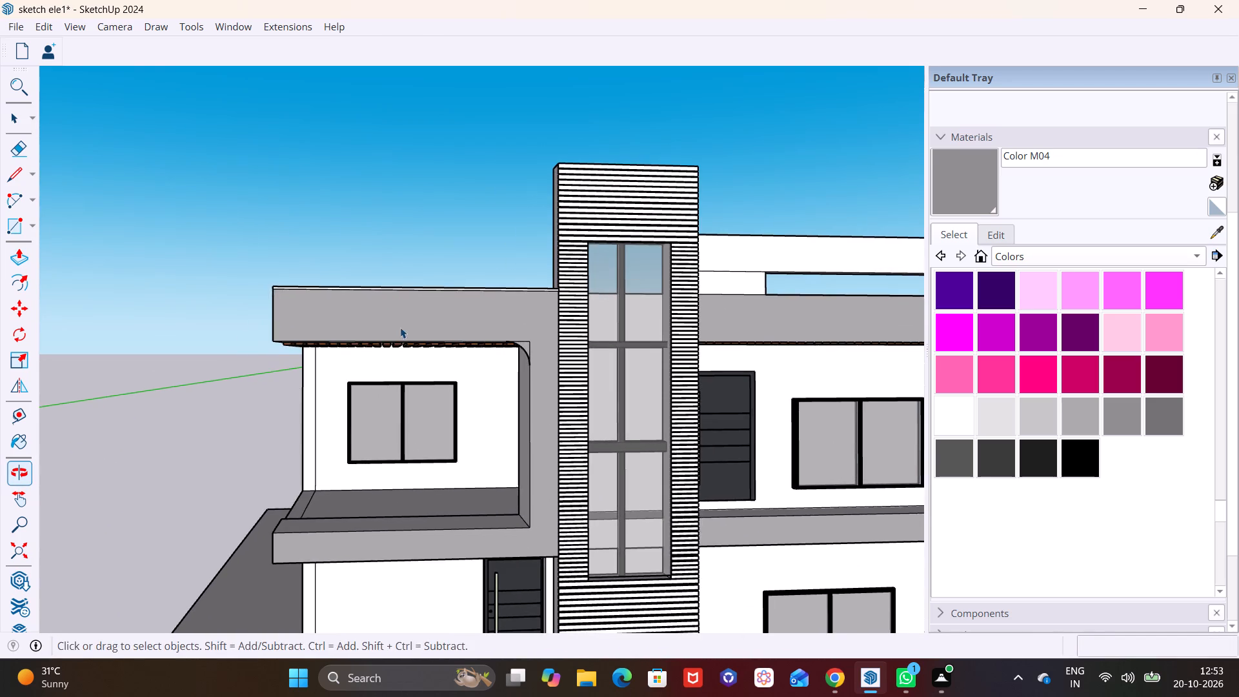
middle_drag(401, 412, 448, 474)
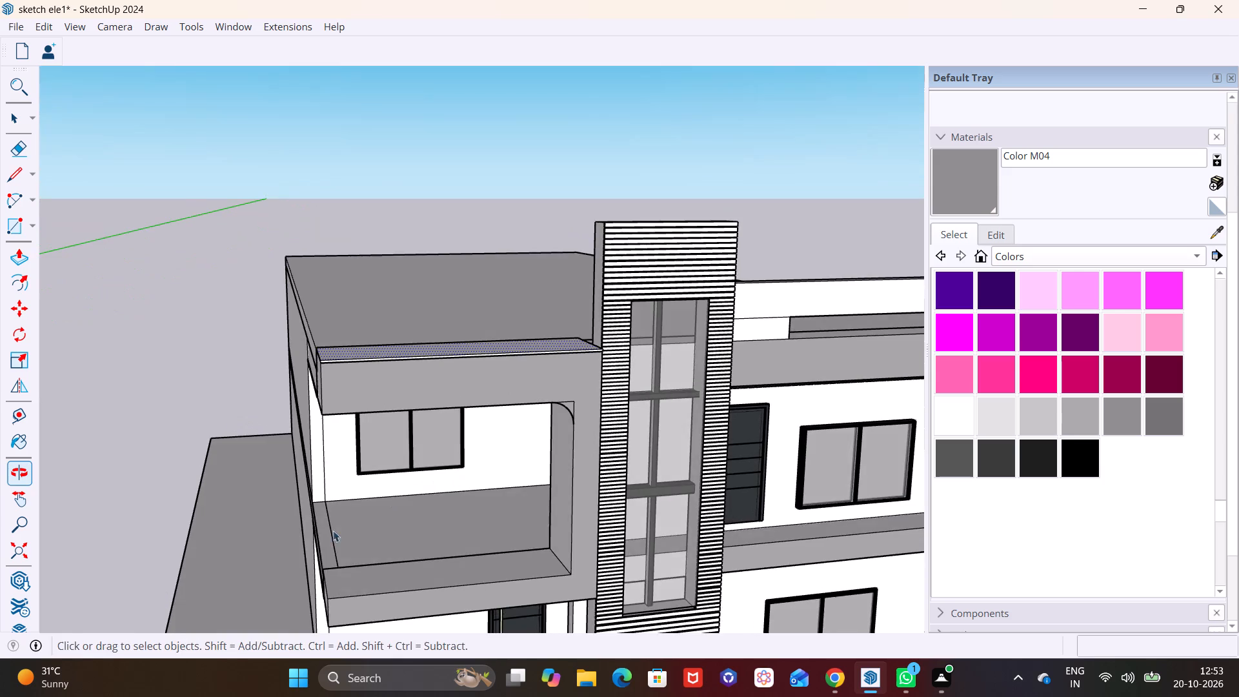
scroll(346, 530, up, 5)
shift+middle_drag(358, 537, 350, 450)
shift+scroll(349, 532, up, 1)
middle_drag(350, 463, 338, 490)
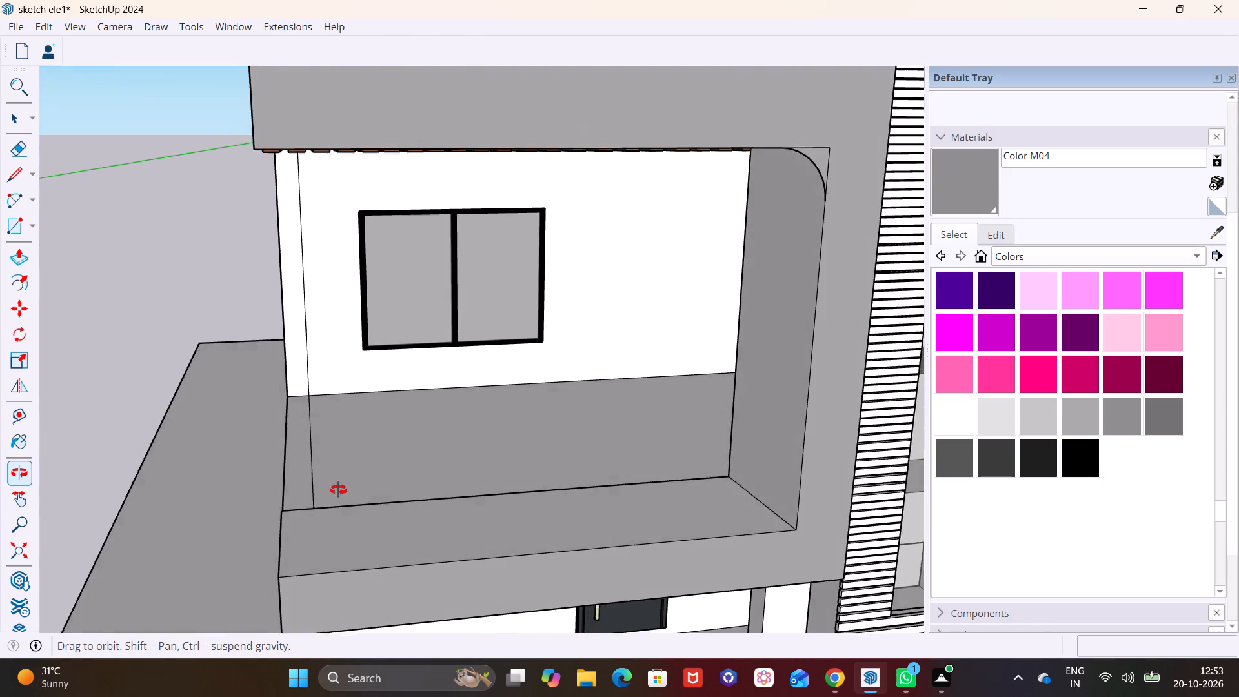
middle_drag(338, 490, 379, 440)
scroll(481, 425, down, 11)
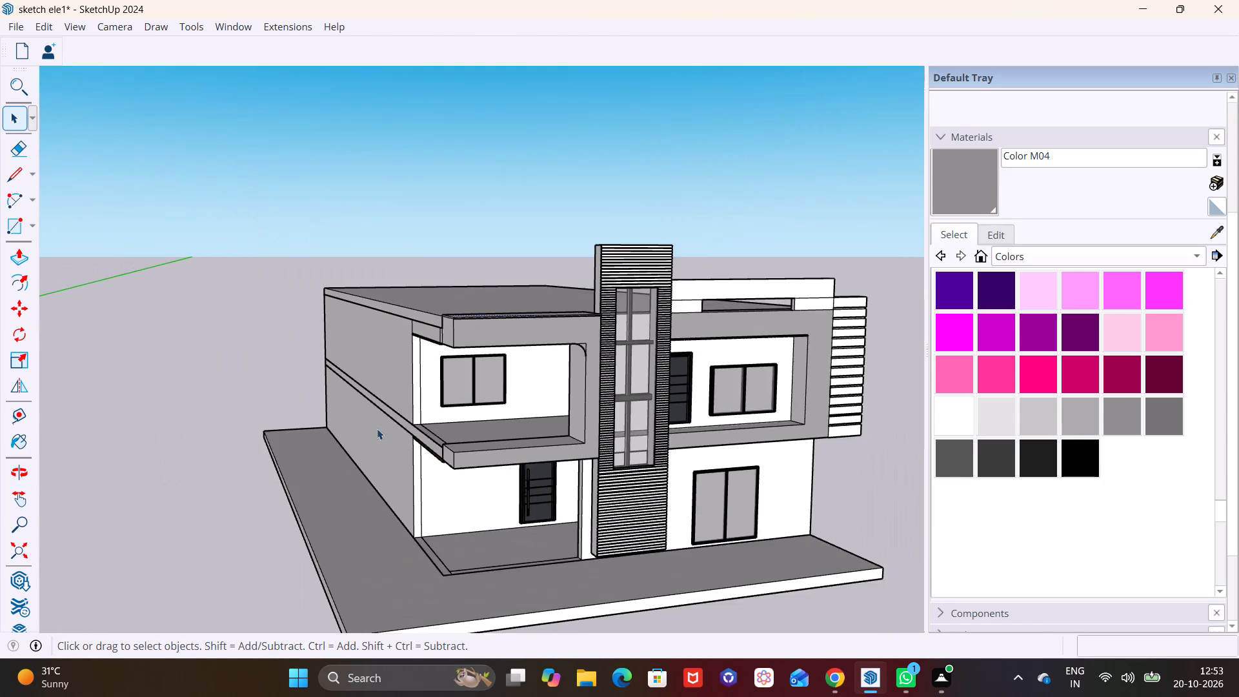
scroll(383, 421, down, 2)
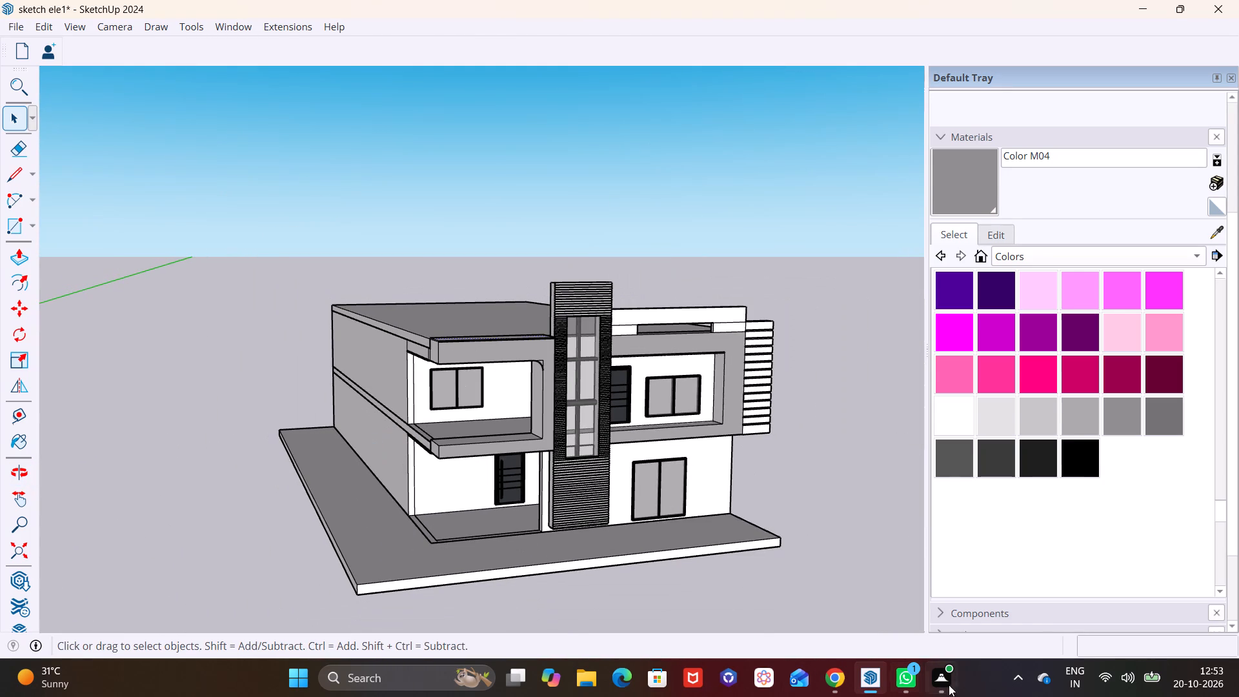
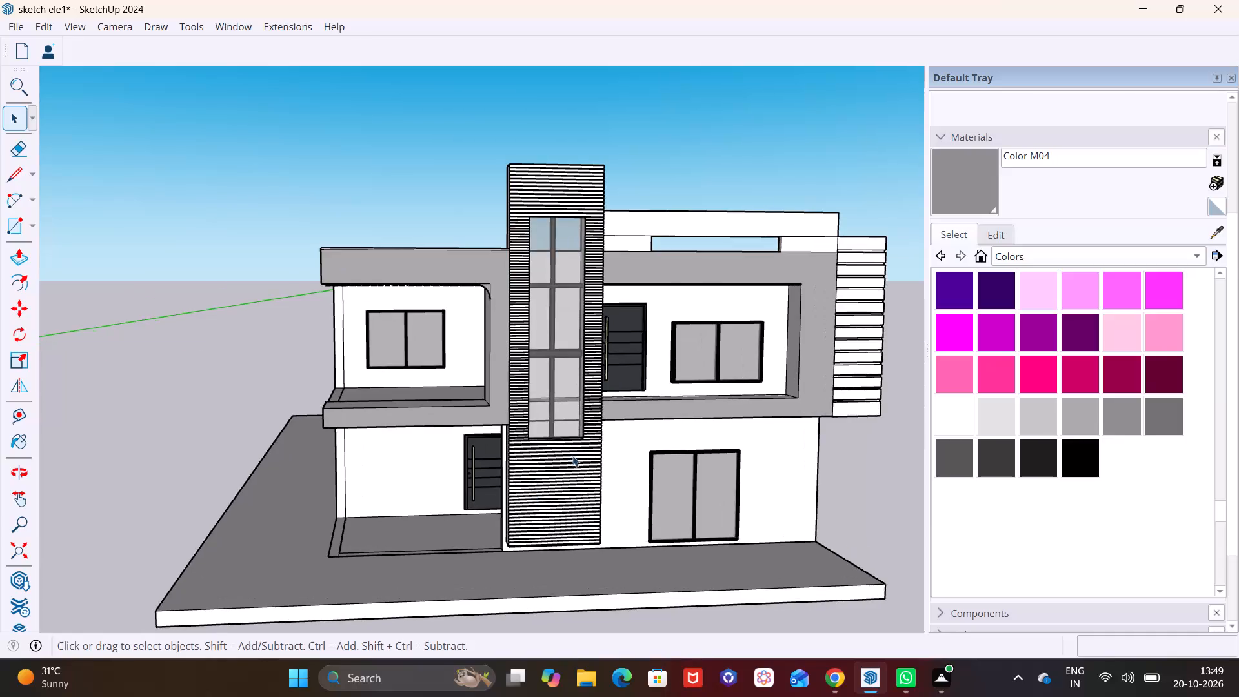
Examine the whole house front from several angles, including the porch-side balcony, the stair tower and the underside of the overhangs.
middle_drag(572, 456, 642, 444)
scroll(576, 465, down, 1)
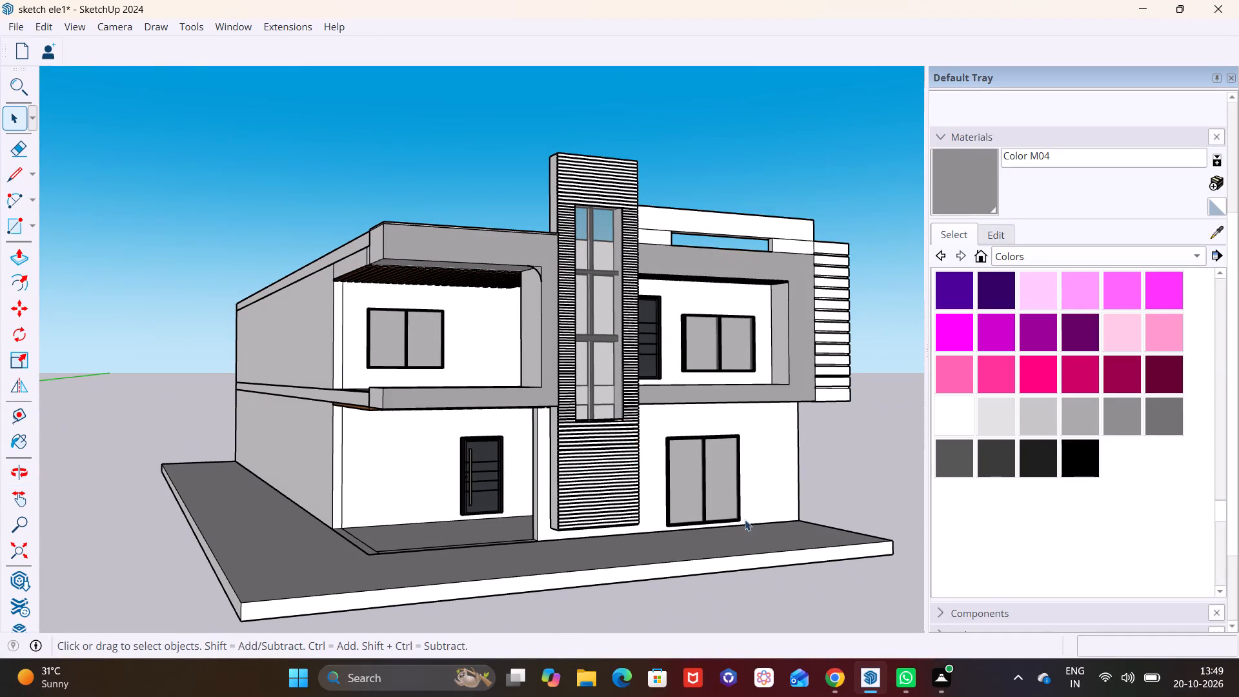
click(910, 491)
middle_drag(860, 498, 731, 494)
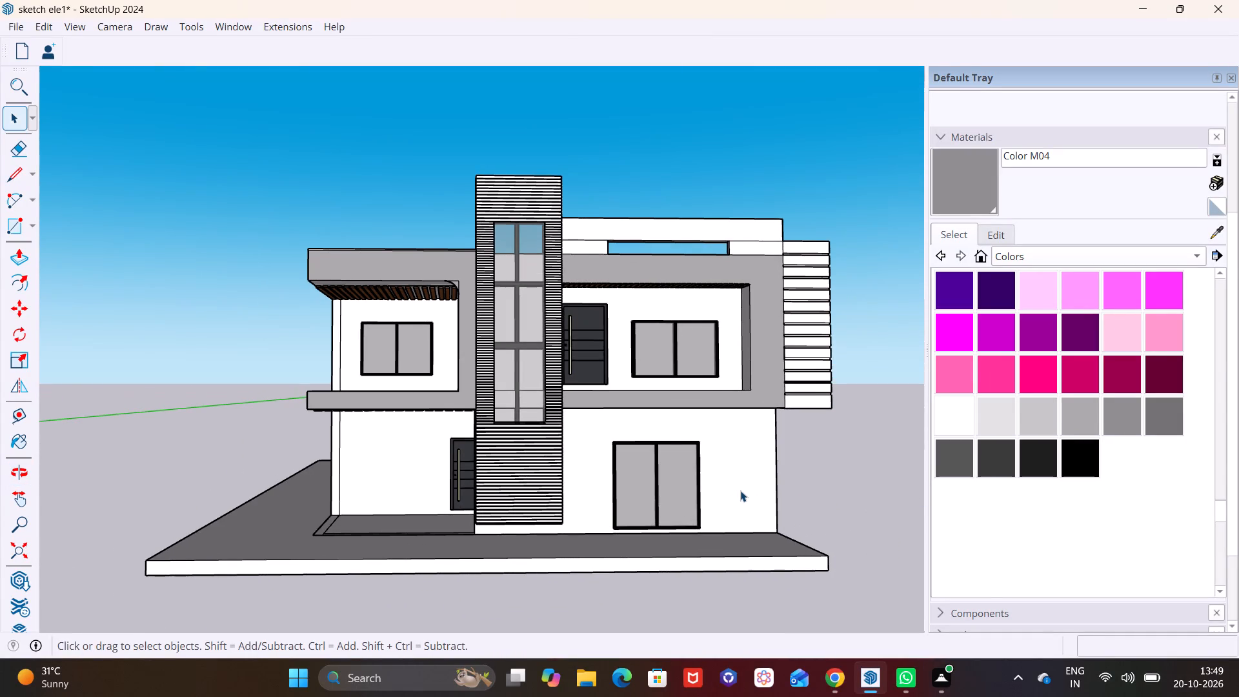
middle_drag(740, 490, 730, 438)
middle_drag(742, 434, 779, 409)
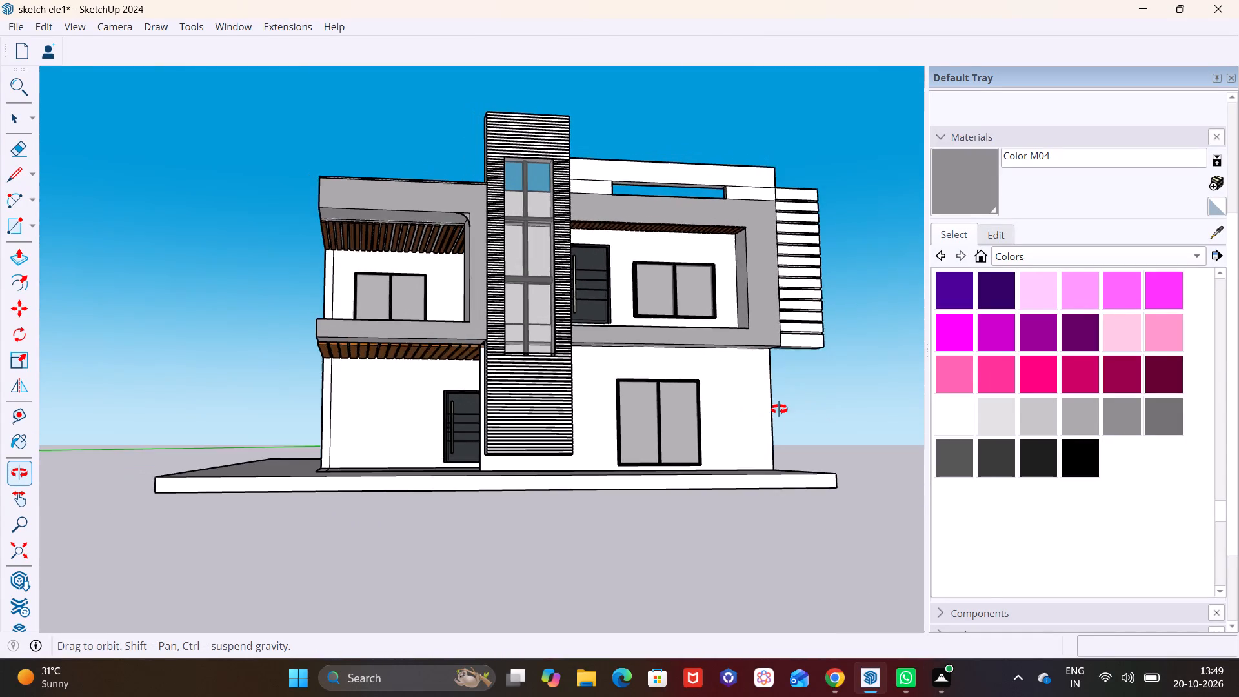
middle_drag(779, 409, 784, 419)
middle_drag(750, 389, 689, 488)
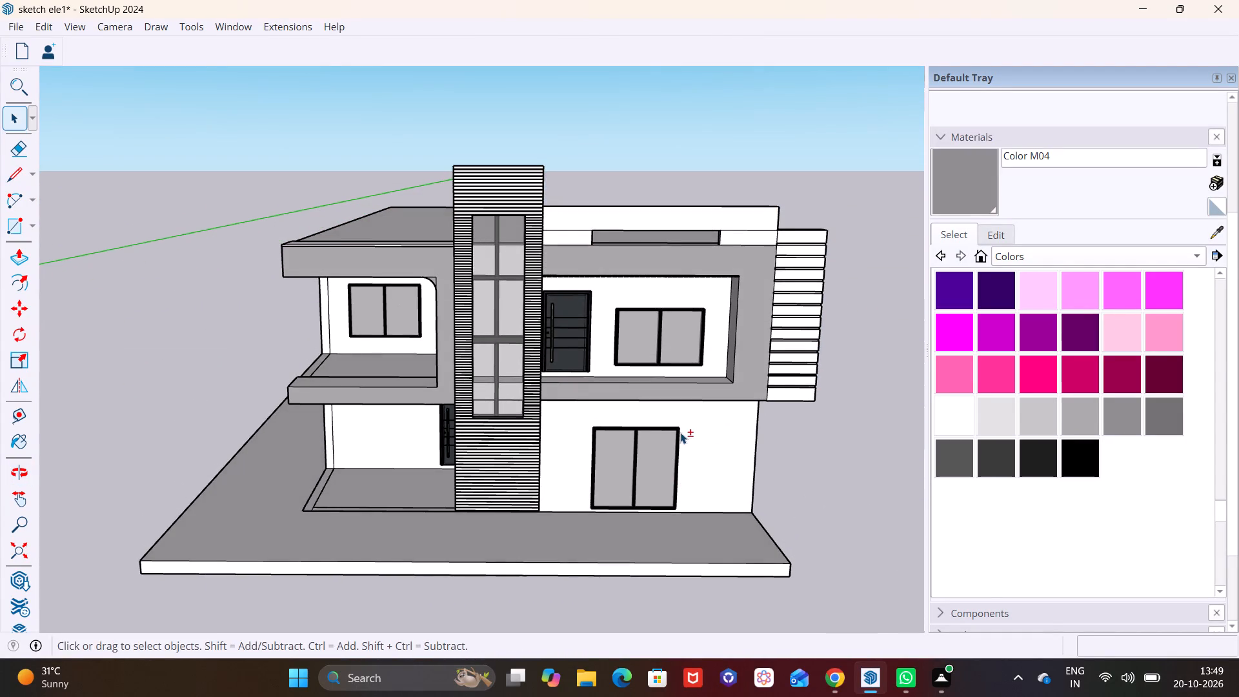
shift+middle_drag(680, 432, 650, 425)
shift+middle_drag(696, 424, 820, 445)
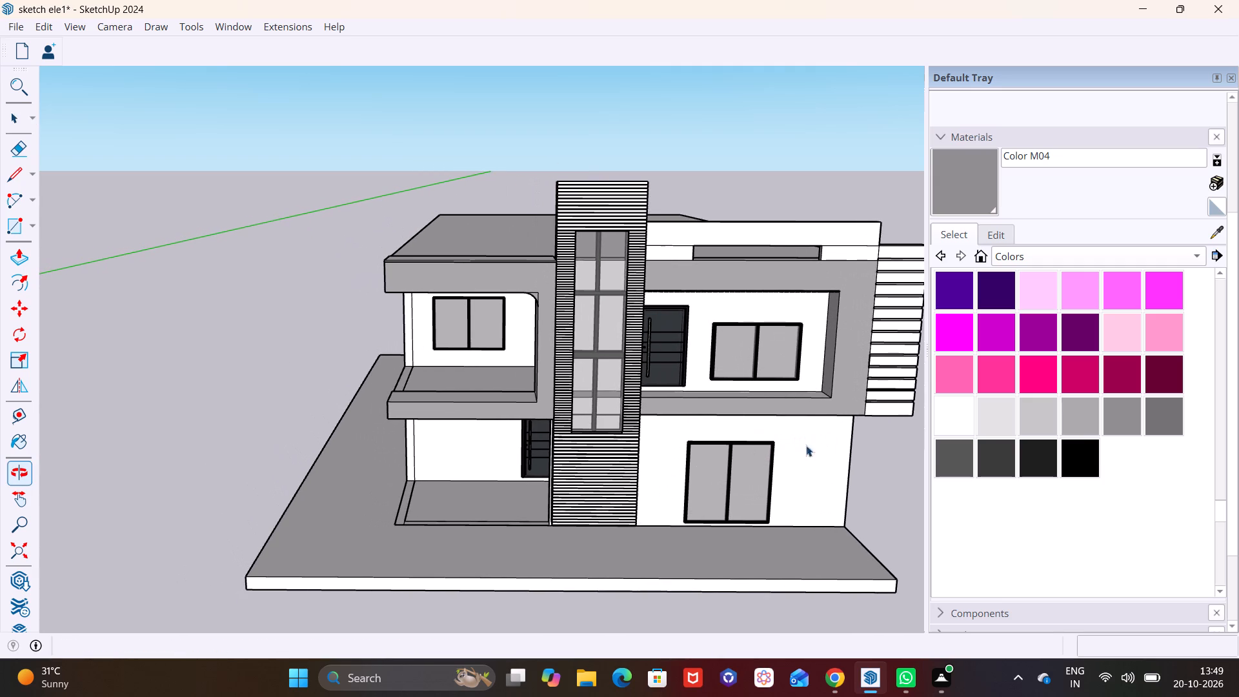
middle_drag(643, 434, 736, 385)
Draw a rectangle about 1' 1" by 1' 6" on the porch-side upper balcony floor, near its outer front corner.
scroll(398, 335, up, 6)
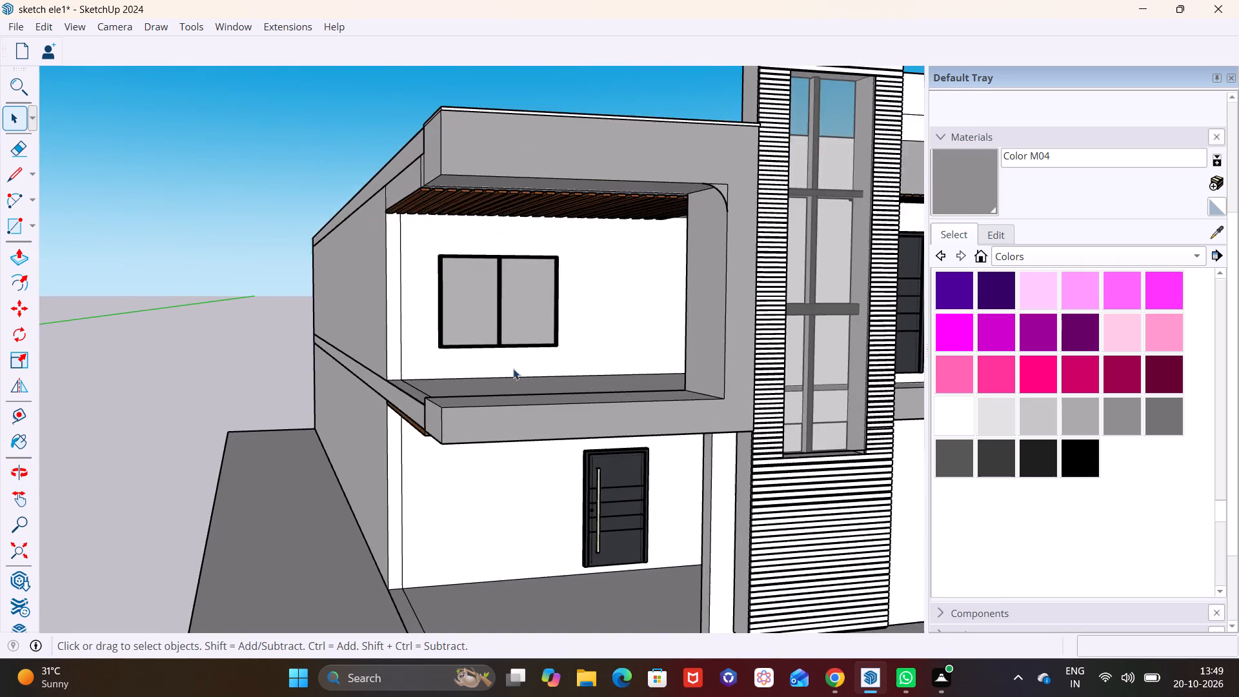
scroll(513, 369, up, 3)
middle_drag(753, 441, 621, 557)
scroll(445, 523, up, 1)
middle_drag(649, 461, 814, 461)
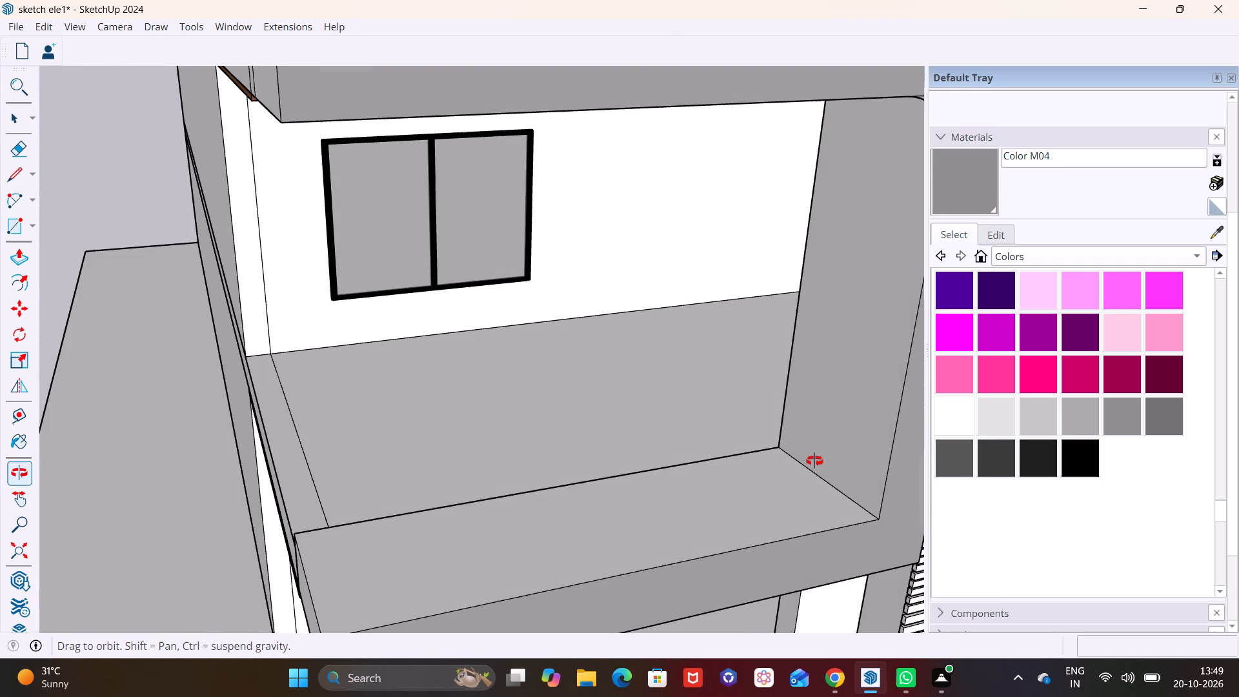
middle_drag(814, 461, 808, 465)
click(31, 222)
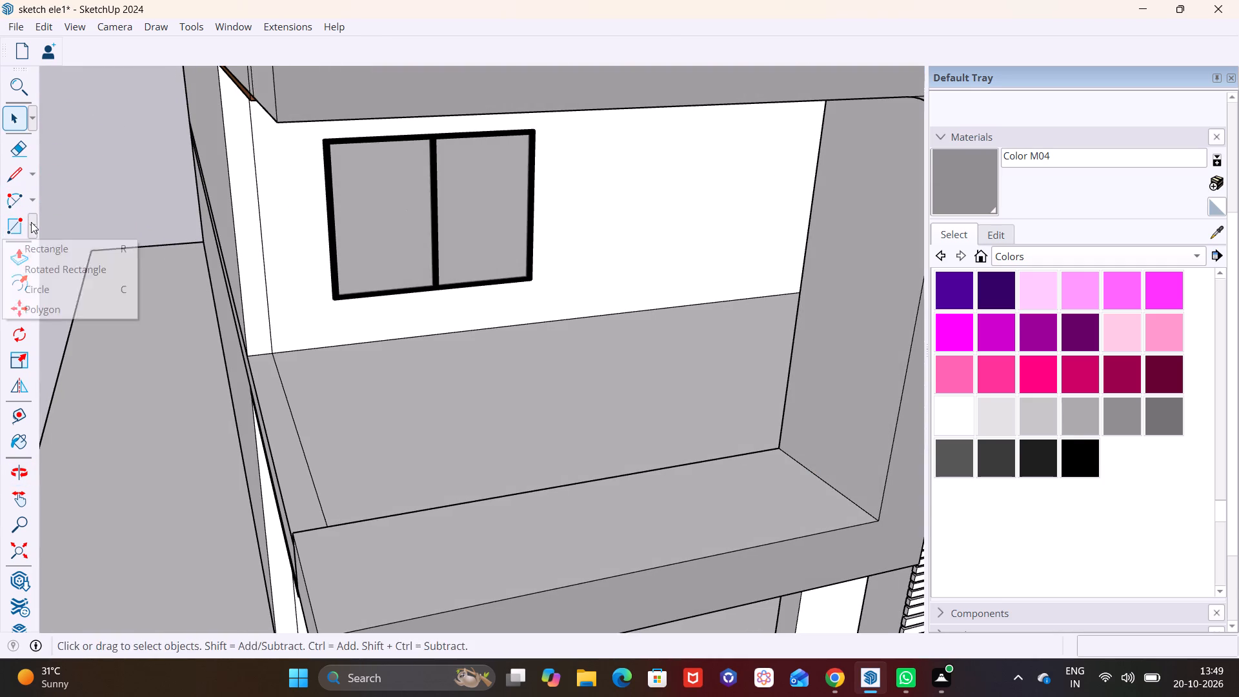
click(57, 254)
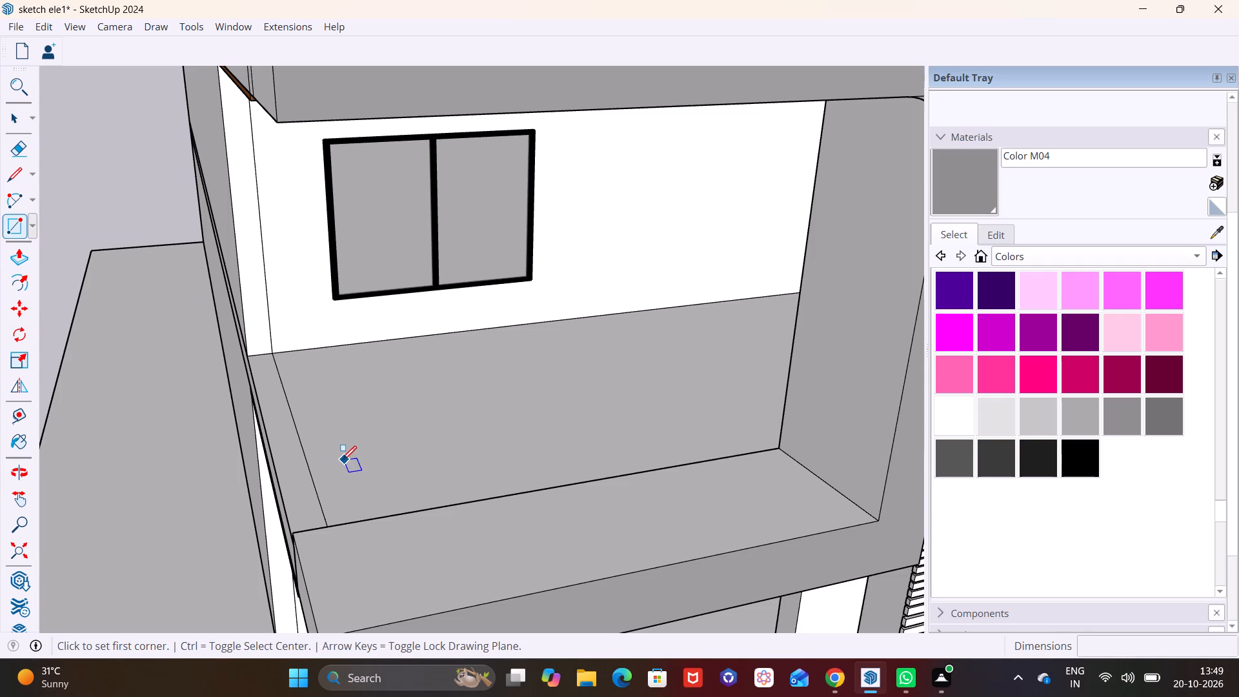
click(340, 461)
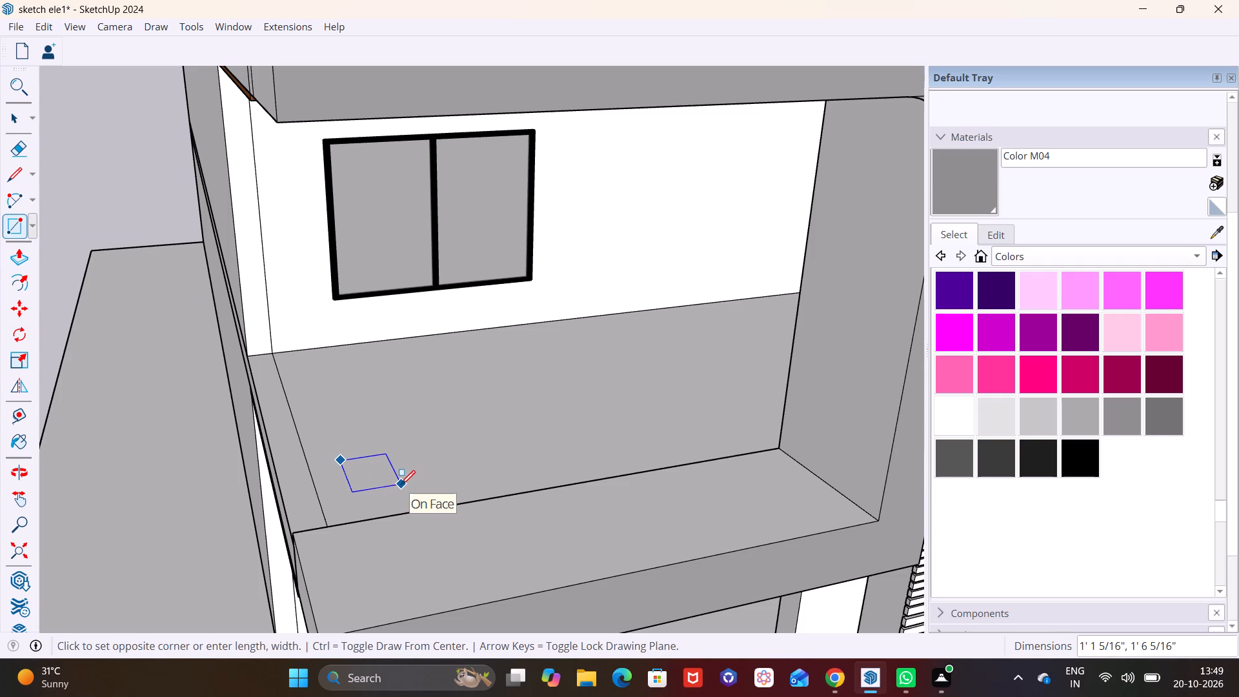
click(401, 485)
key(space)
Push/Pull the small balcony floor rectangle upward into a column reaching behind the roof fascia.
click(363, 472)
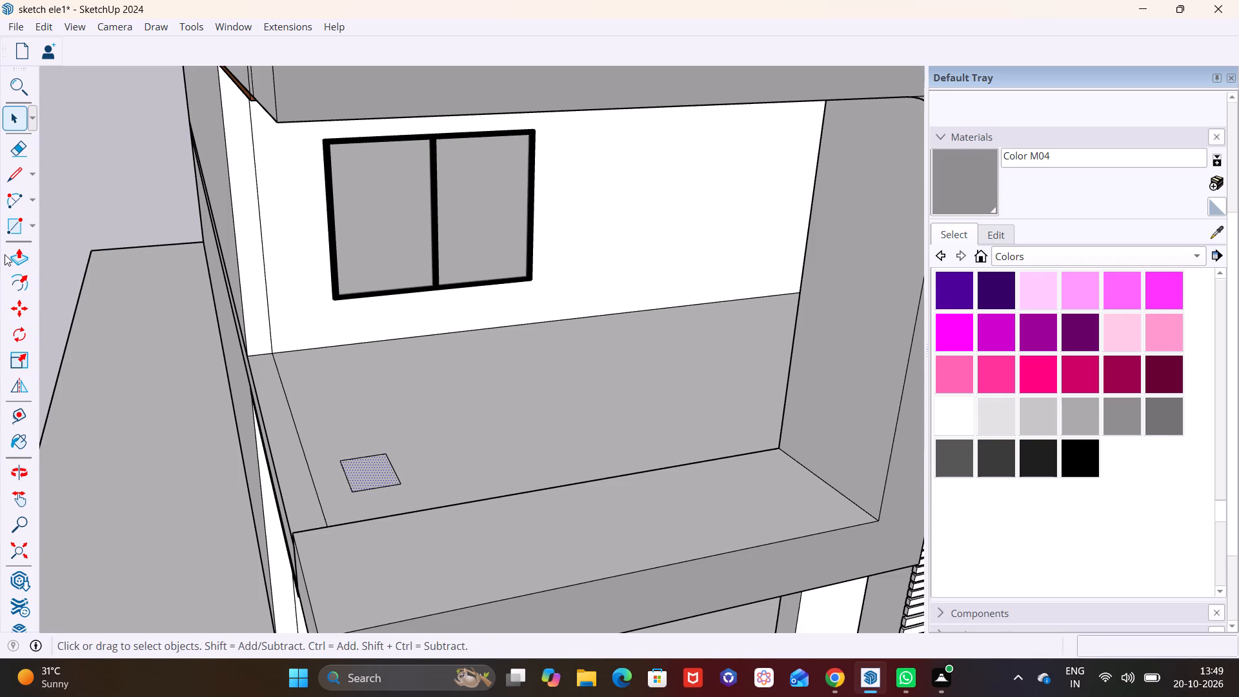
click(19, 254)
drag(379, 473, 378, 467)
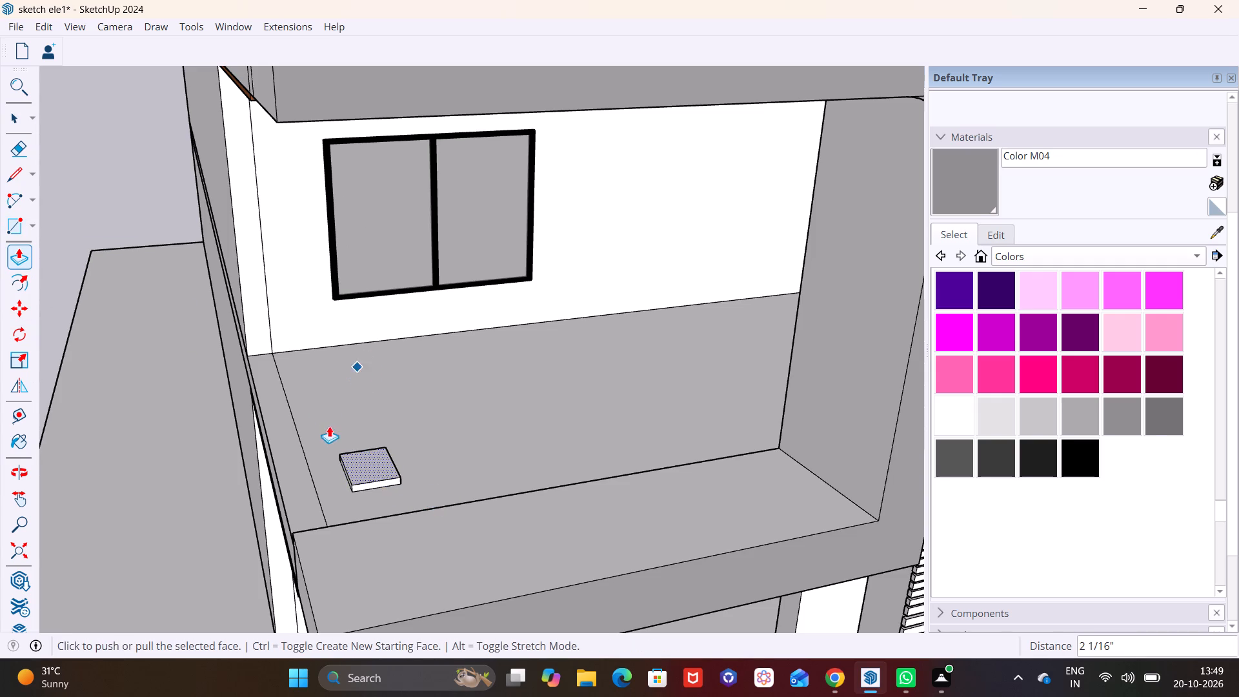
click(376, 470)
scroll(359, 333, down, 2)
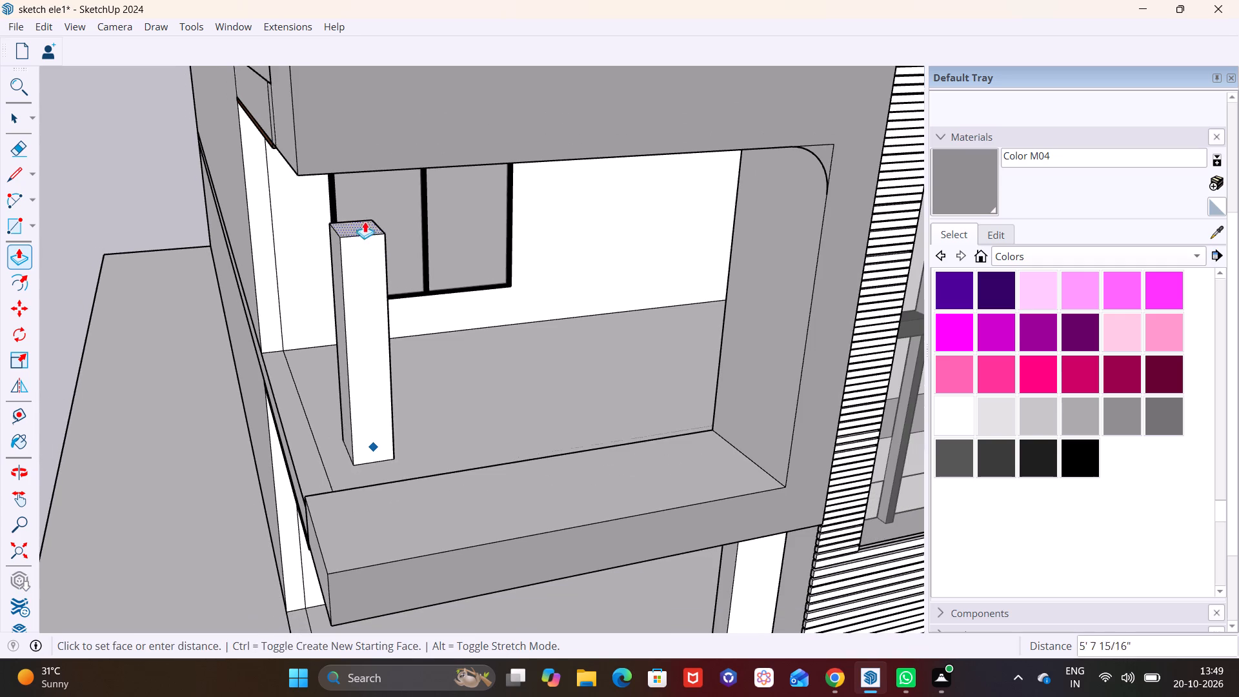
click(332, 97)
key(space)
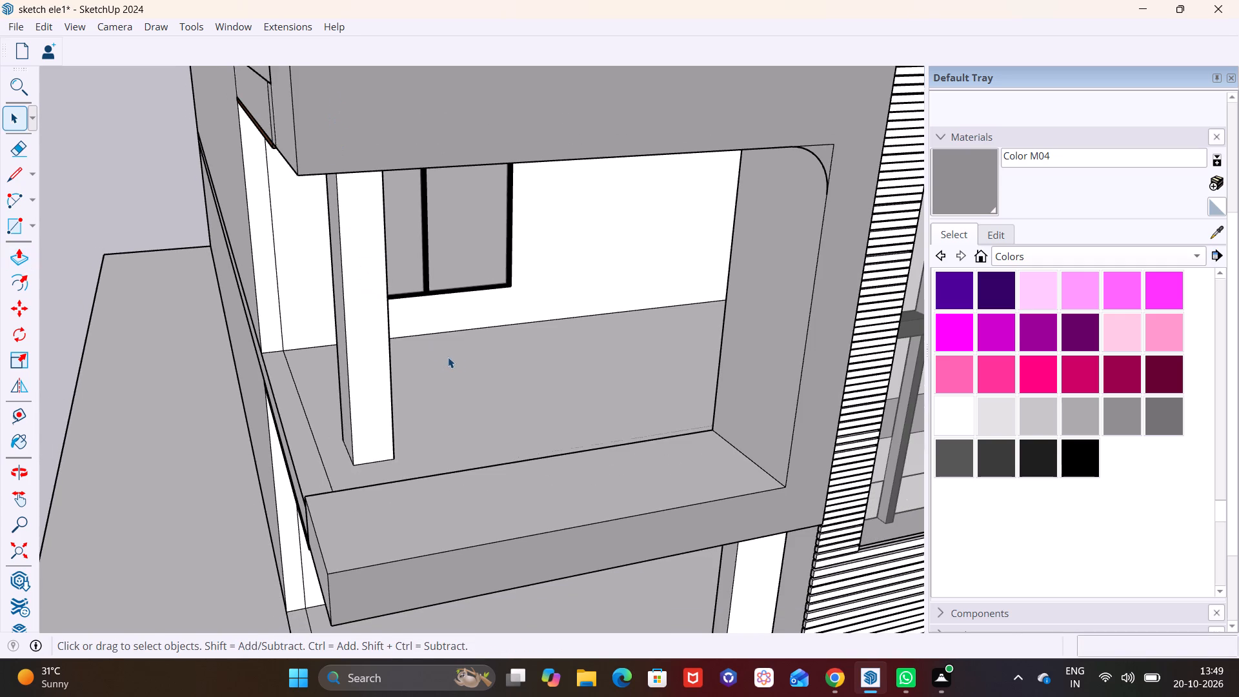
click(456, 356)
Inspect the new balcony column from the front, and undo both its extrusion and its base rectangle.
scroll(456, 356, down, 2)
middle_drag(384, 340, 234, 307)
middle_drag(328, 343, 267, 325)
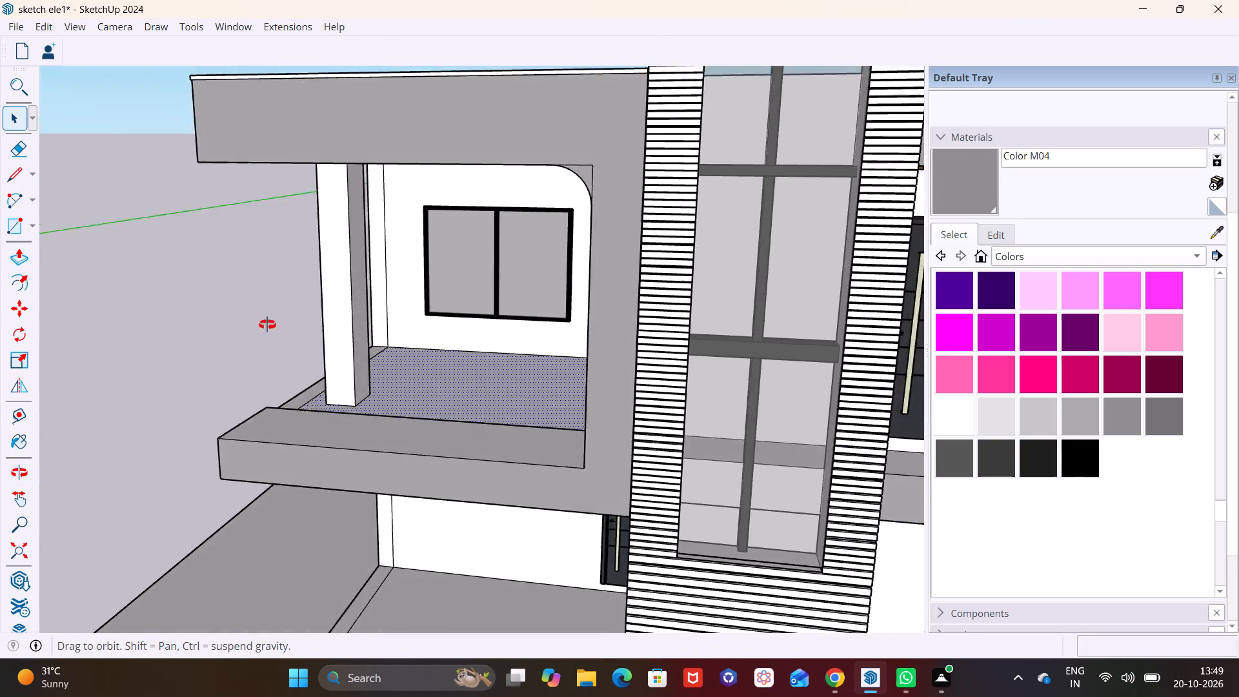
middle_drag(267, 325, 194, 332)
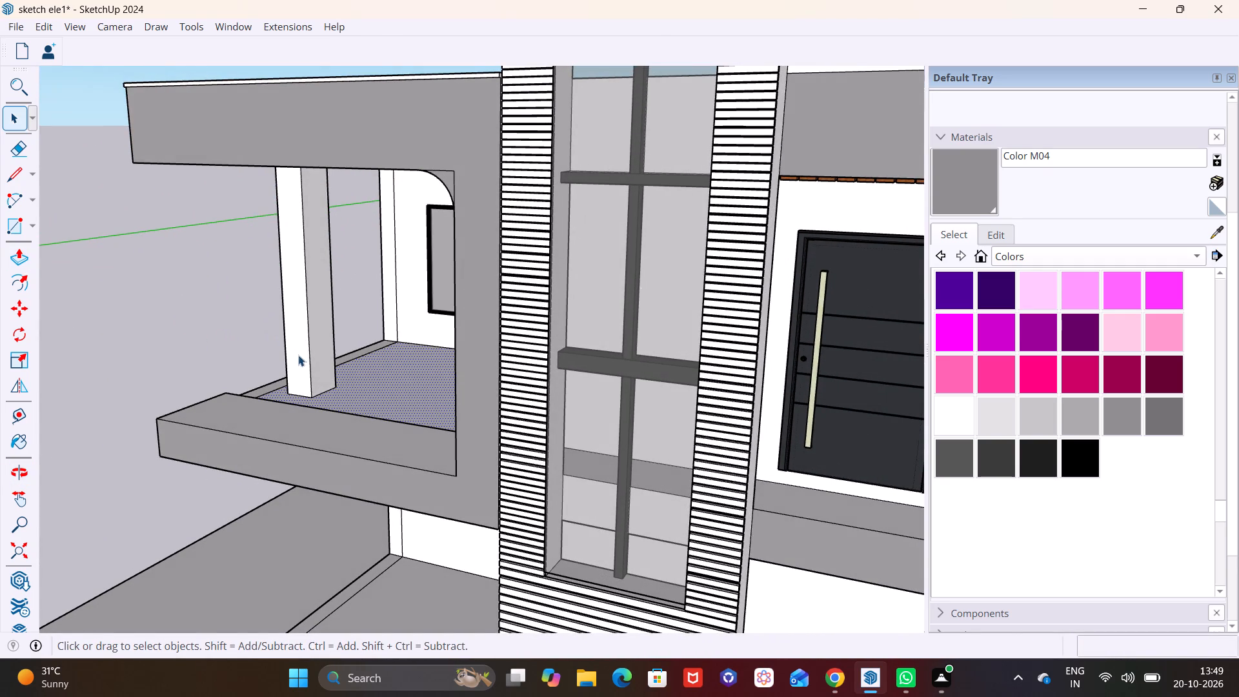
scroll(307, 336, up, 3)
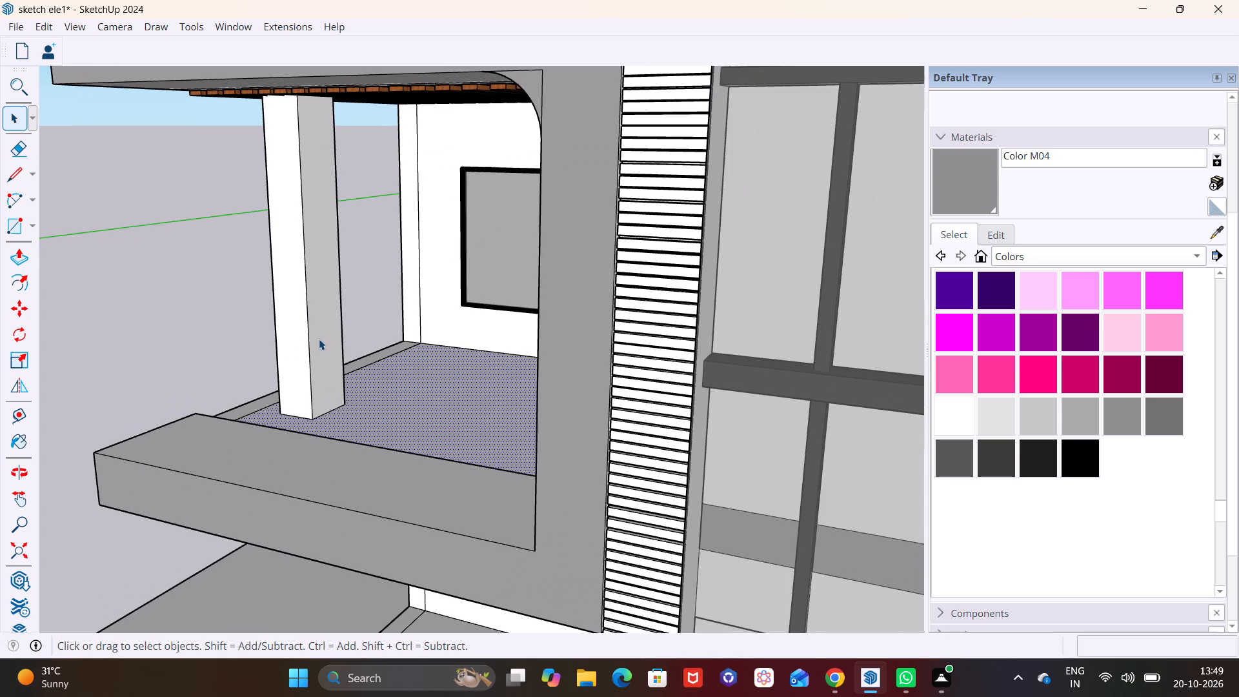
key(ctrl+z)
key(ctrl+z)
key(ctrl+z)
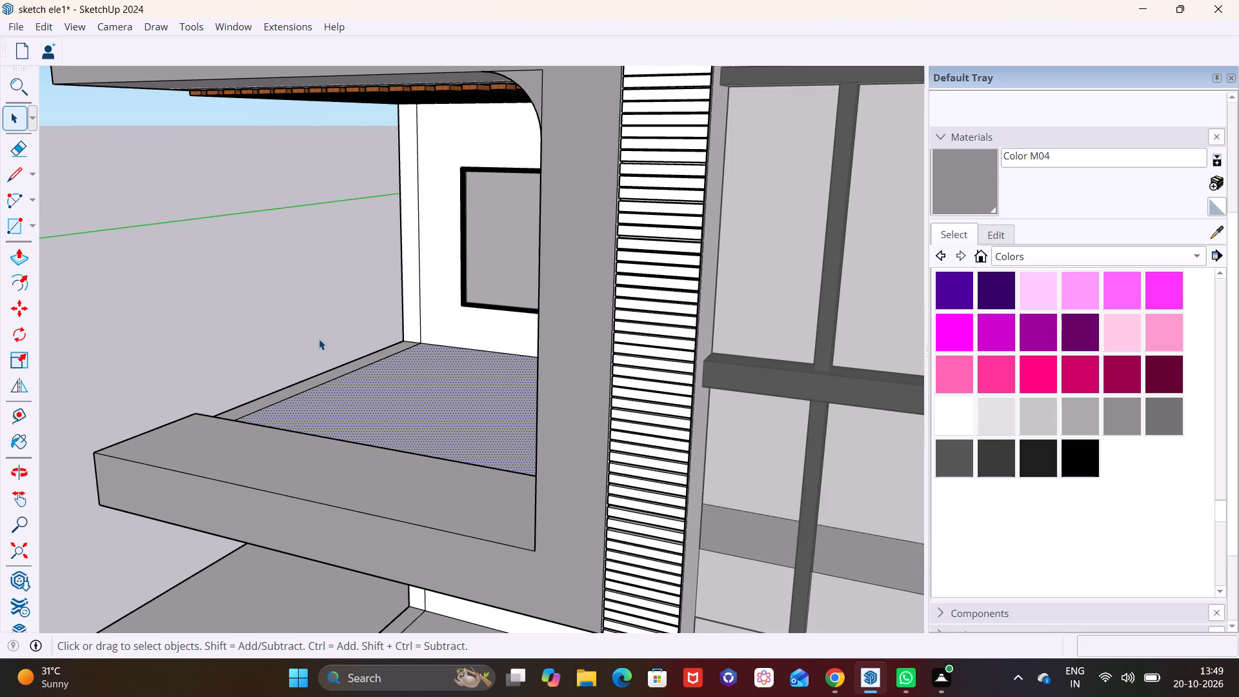
Examine the porch-side balcony's slab, outer corner and edge strip from above and below.
shift+scroll(327, 336, down, 6)
shift+middle_drag(349, 377, 416, 352)
scroll(390, 481, up, 3)
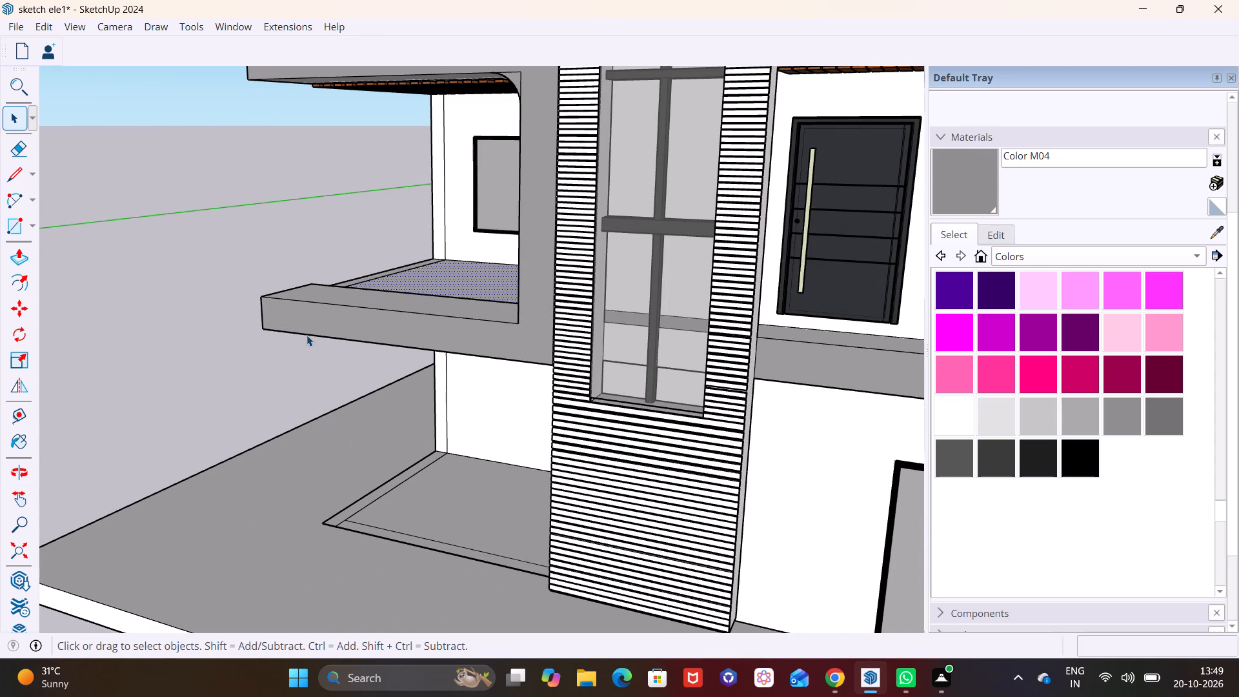
scroll(307, 335, up, 3)
scroll(309, 389, up, 2)
scroll(313, 379, down, 3)
middle_drag(332, 358, 313, 467)
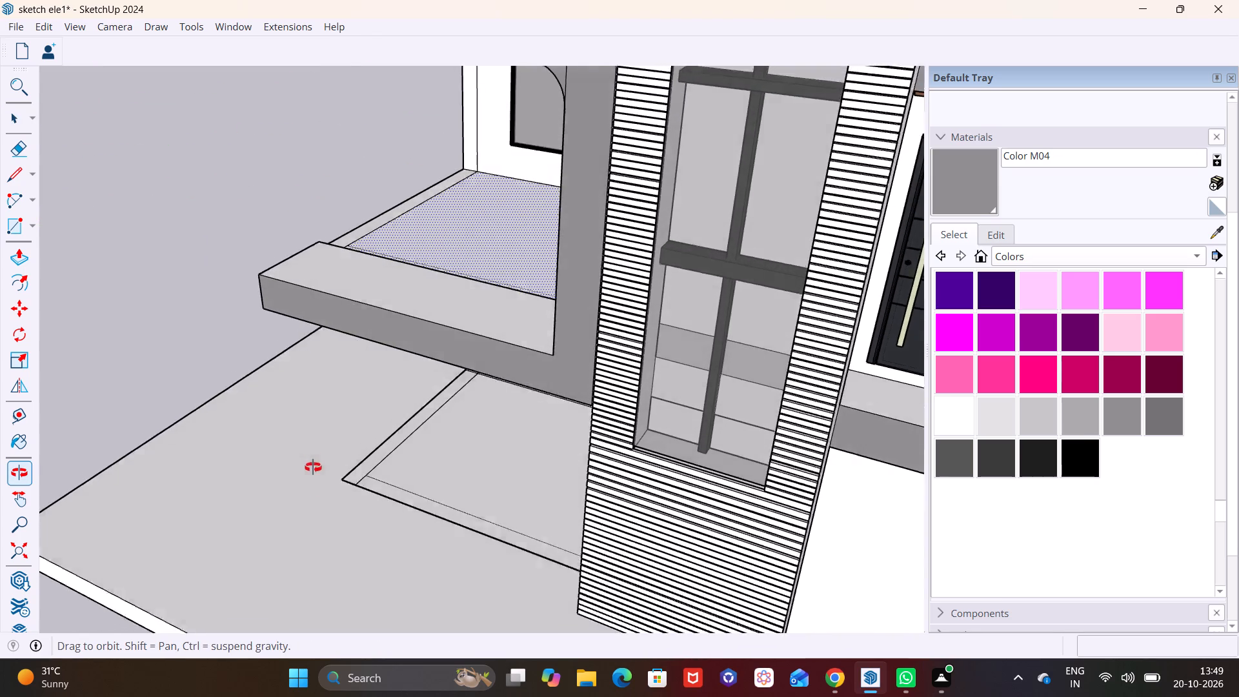
middle_drag(313, 467, 607, 226)
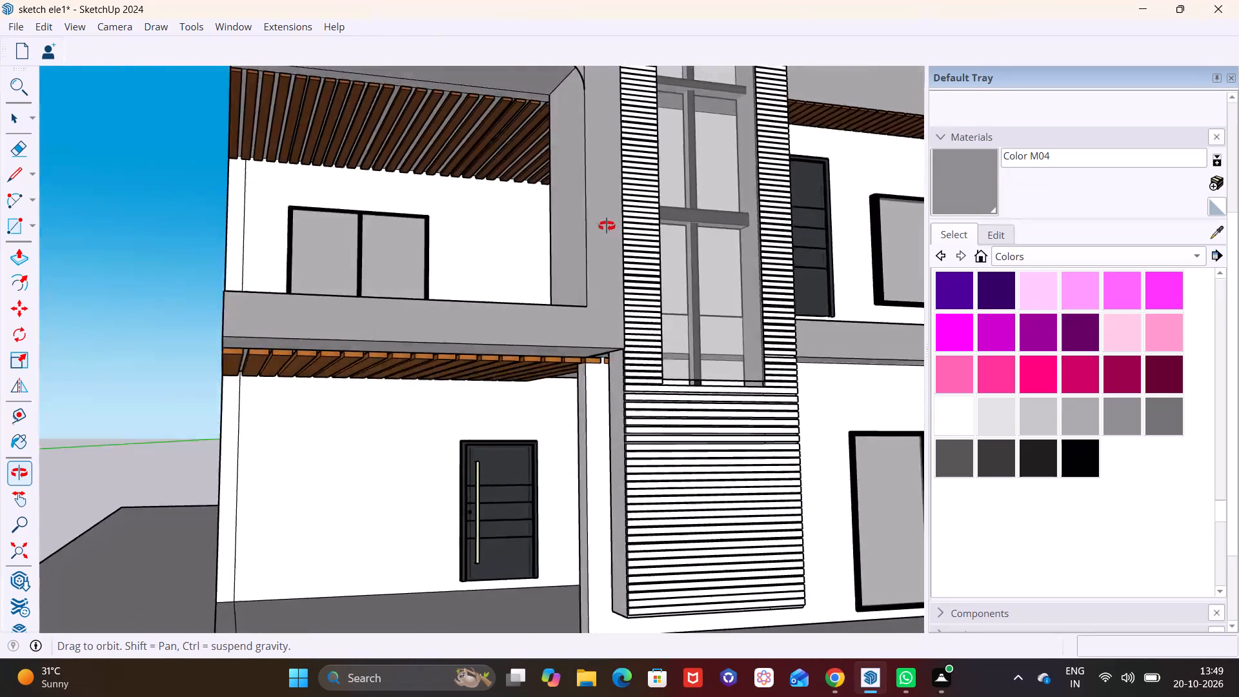
middle_drag(607, 226, 430, 396)
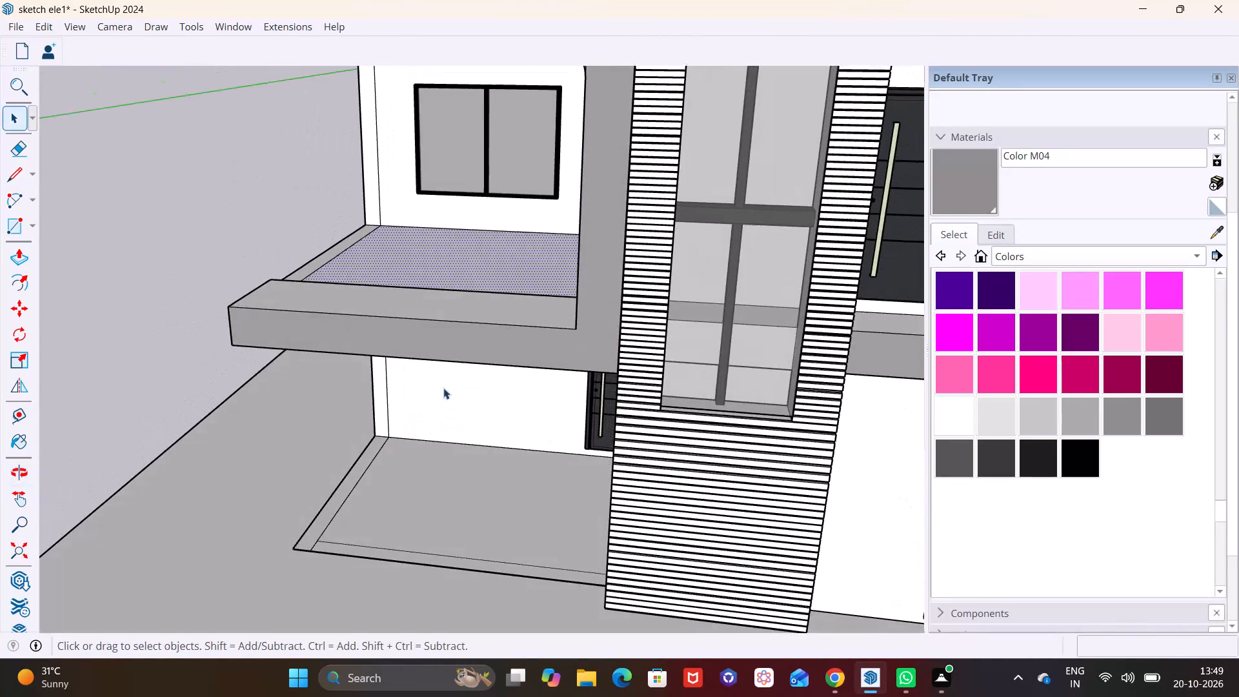
scroll(359, 487, up, 2)
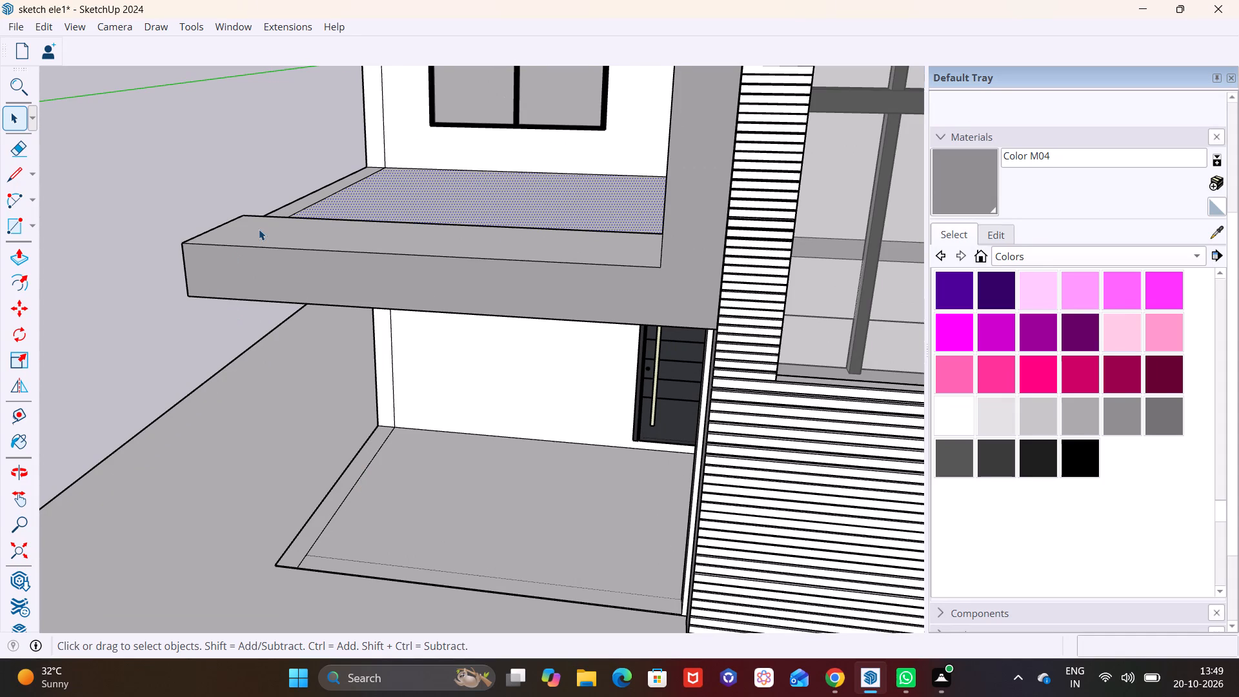
Draw a rectangle about 11 13/16" by 9" across the balcony's outer side edge strip, close to the front parapet.
scroll(259, 229, up, 1)
shift+middle_drag(259, 229, 247, 479)
middle_drag(304, 340, 319, 428)
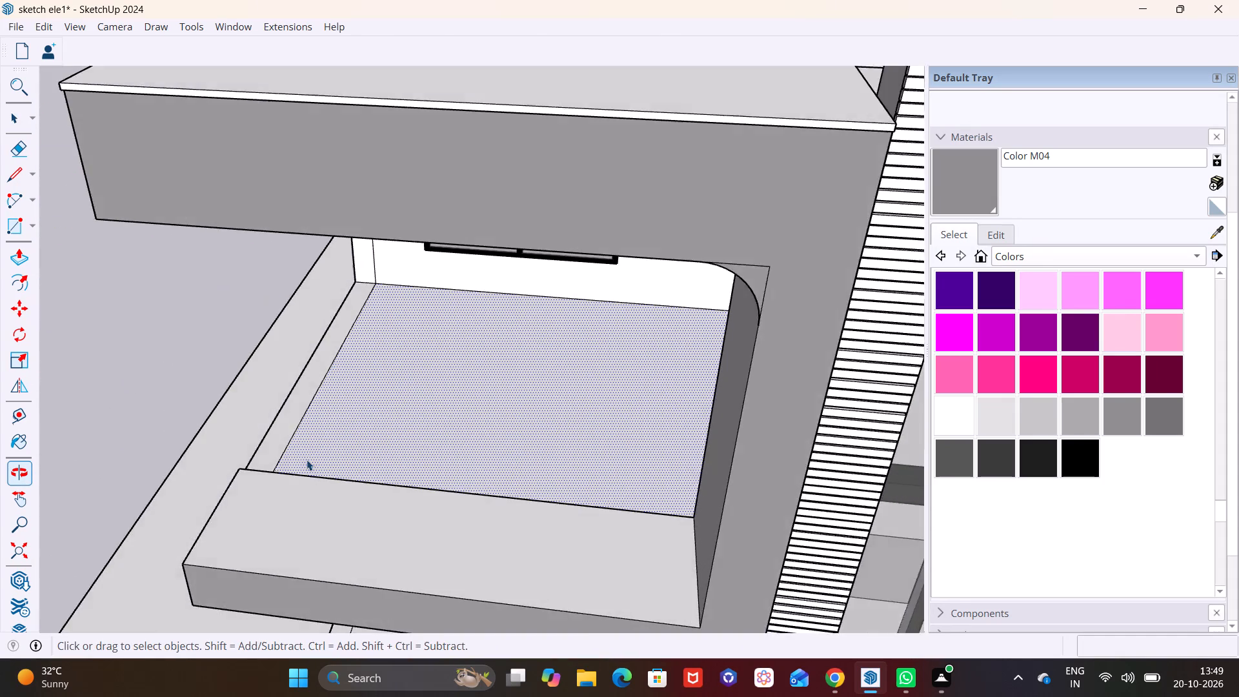
shift+scroll(306, 461, up, 3)
shift+middle_drag(304, 455, 217, 380)
middle_drag(220, 378, 235, 421)
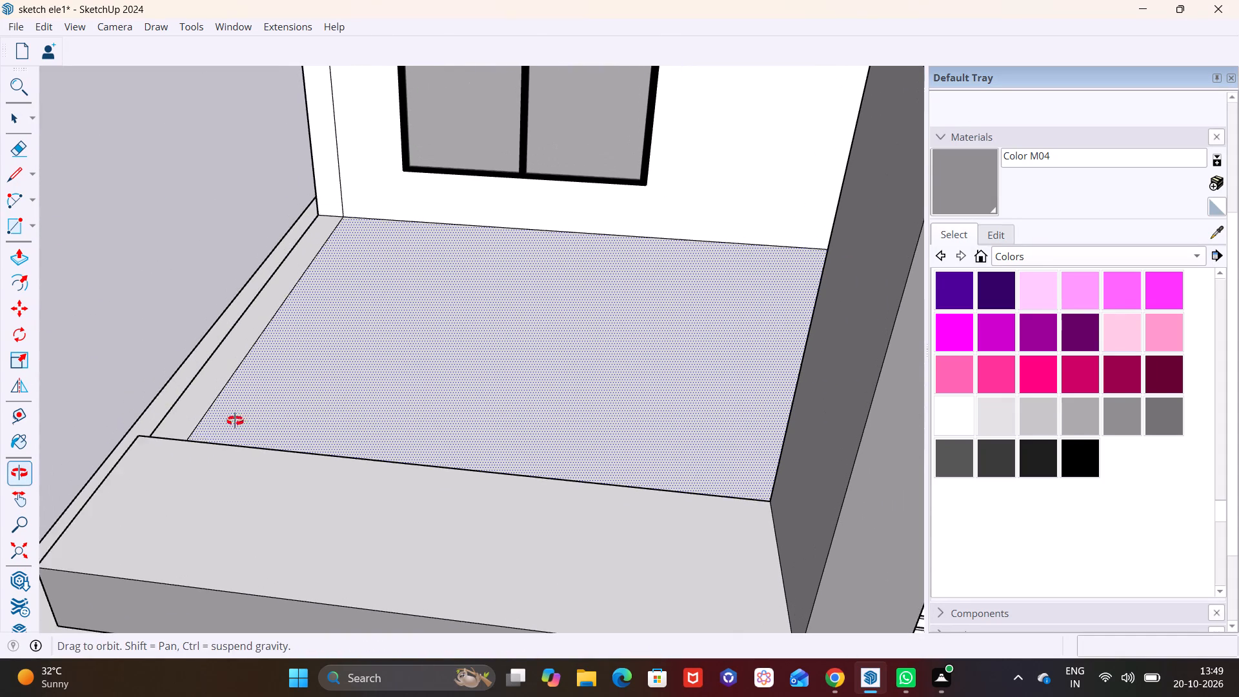
middle_drag(235, 421, 234, 421)
click(30, 225)
click(51, 253)
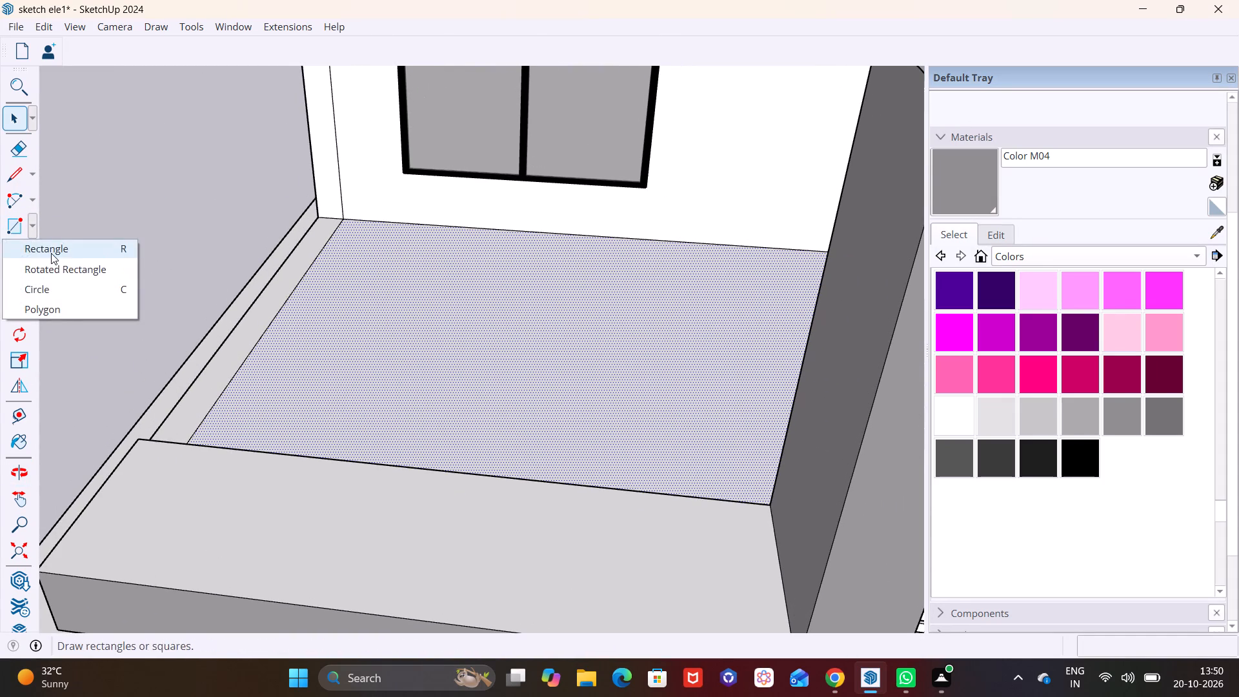
shift+middle_drag(319, 334, 442, 316)
middle_drag(389, 441, 263, 496)
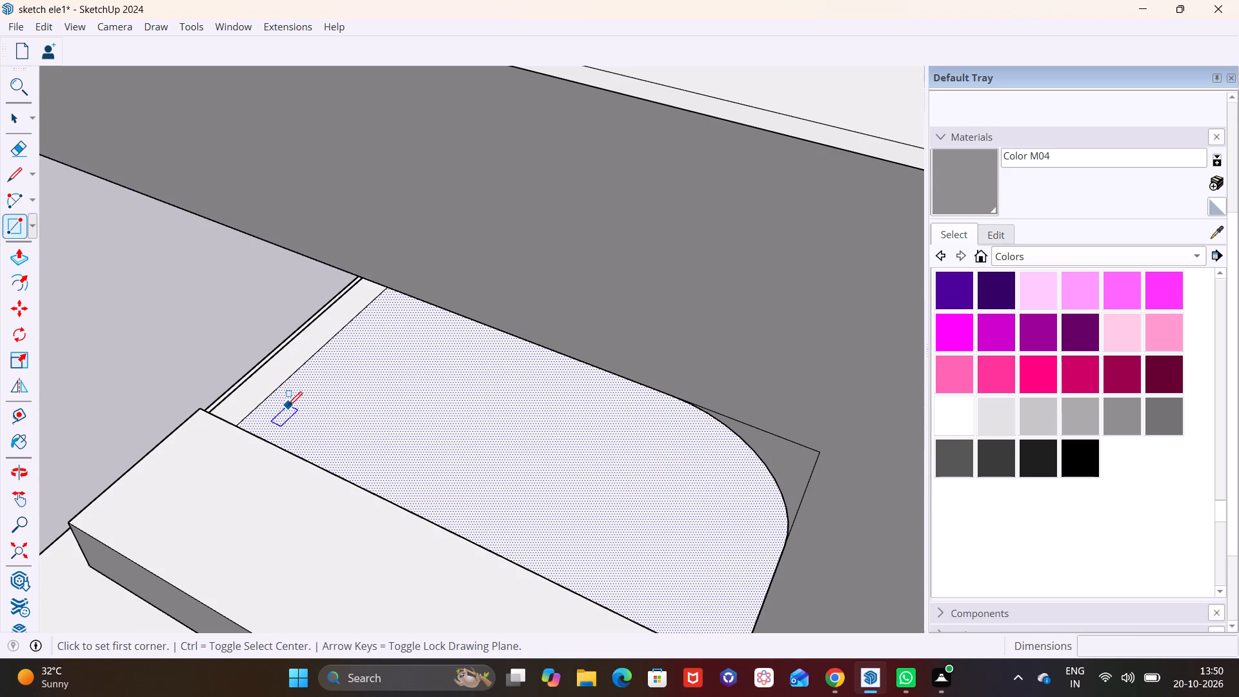
scroll(288, 406, up, 6)
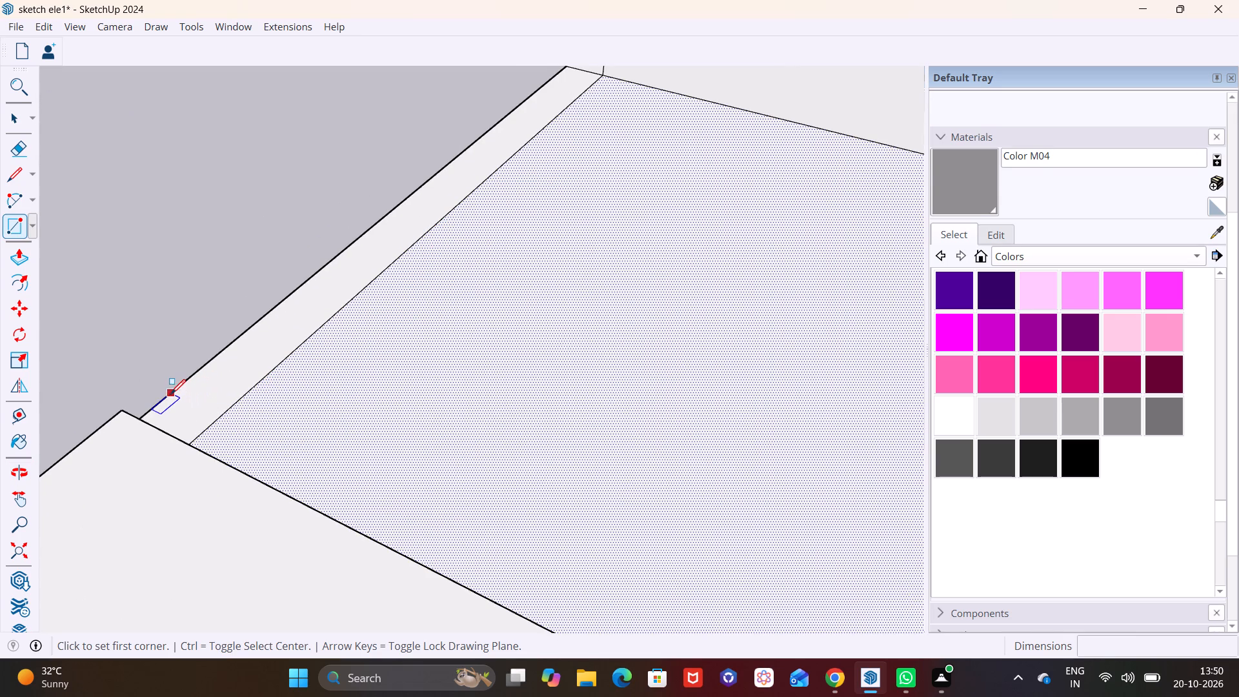
click(159, 398)
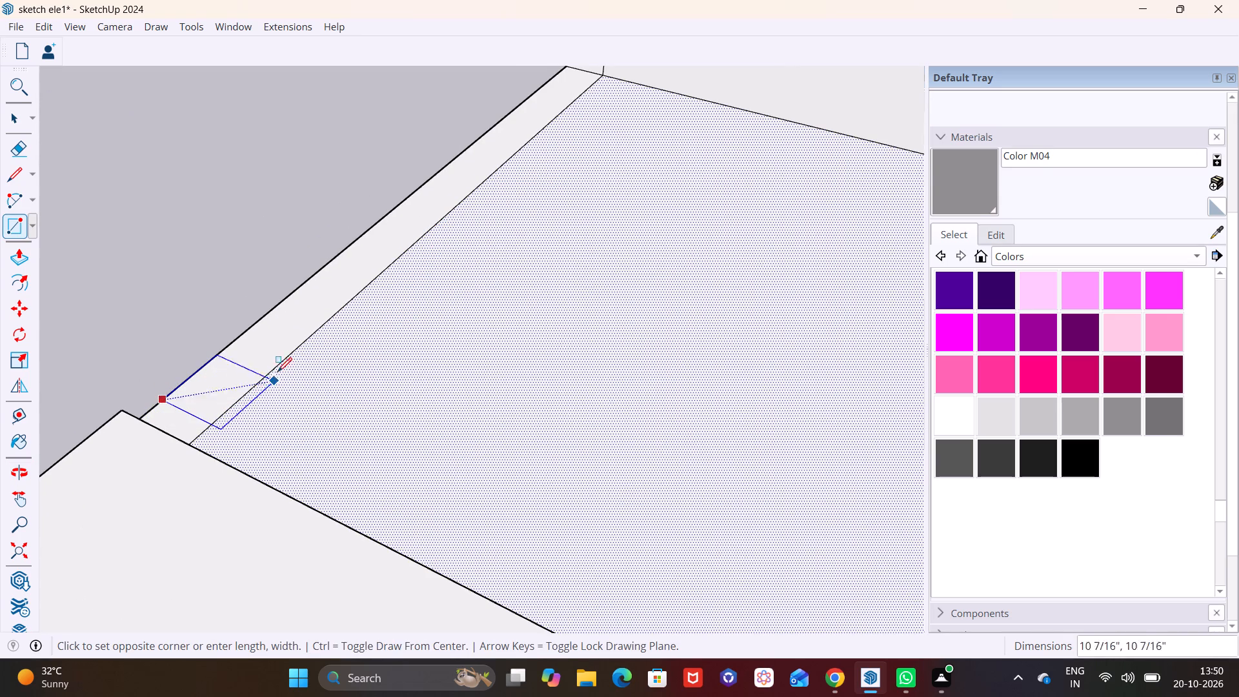
click(268, 371)
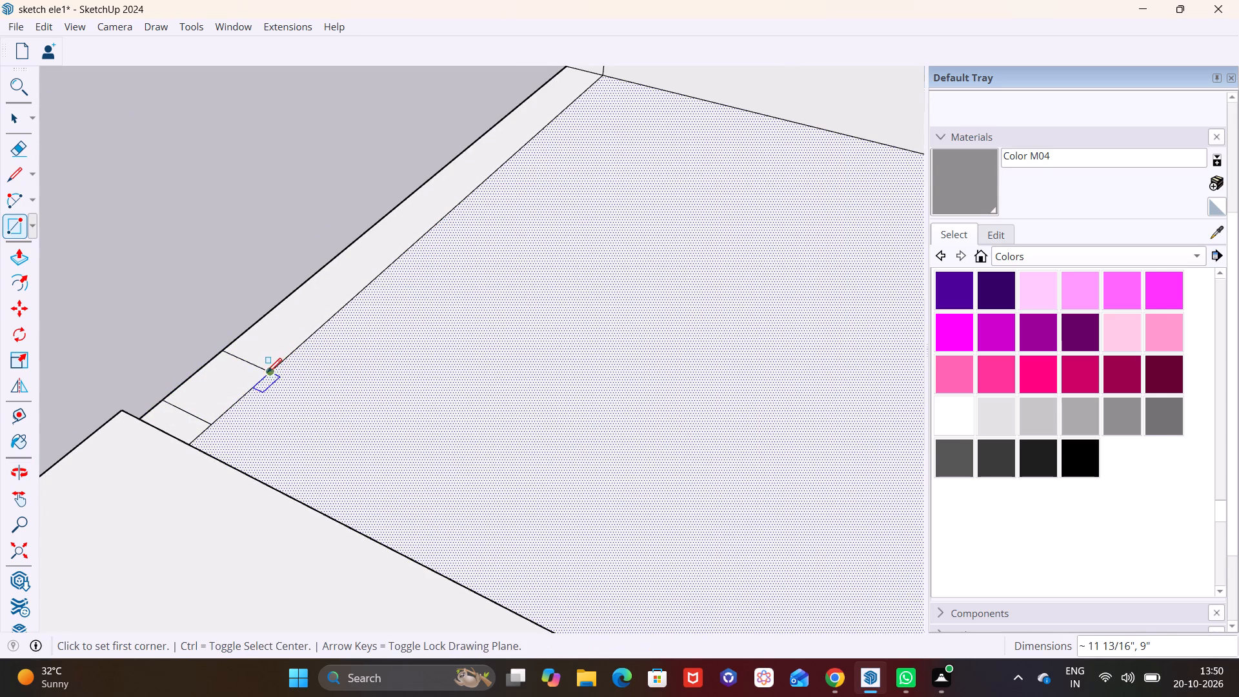
key(space)
Push/Pull the rectangle on the balcony's edge strip upward about 7' 7 7/8" to form a corner column.
click(197, 382)
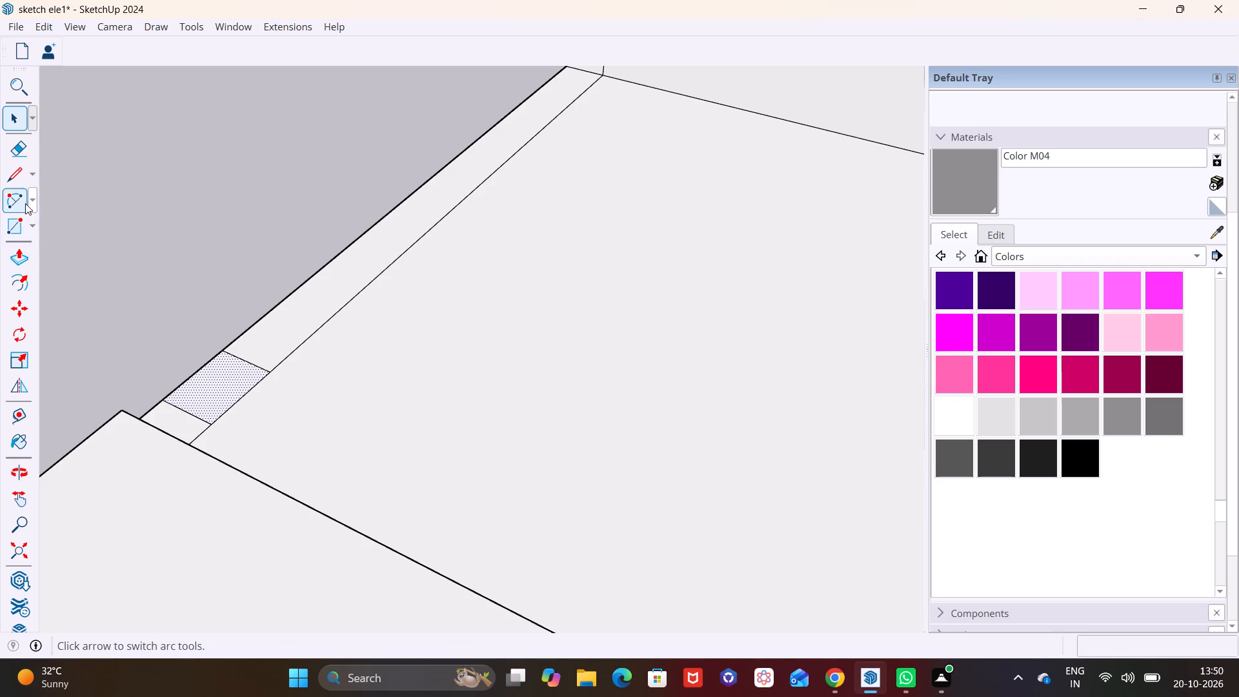
click(19, 260)
click(201, 387)
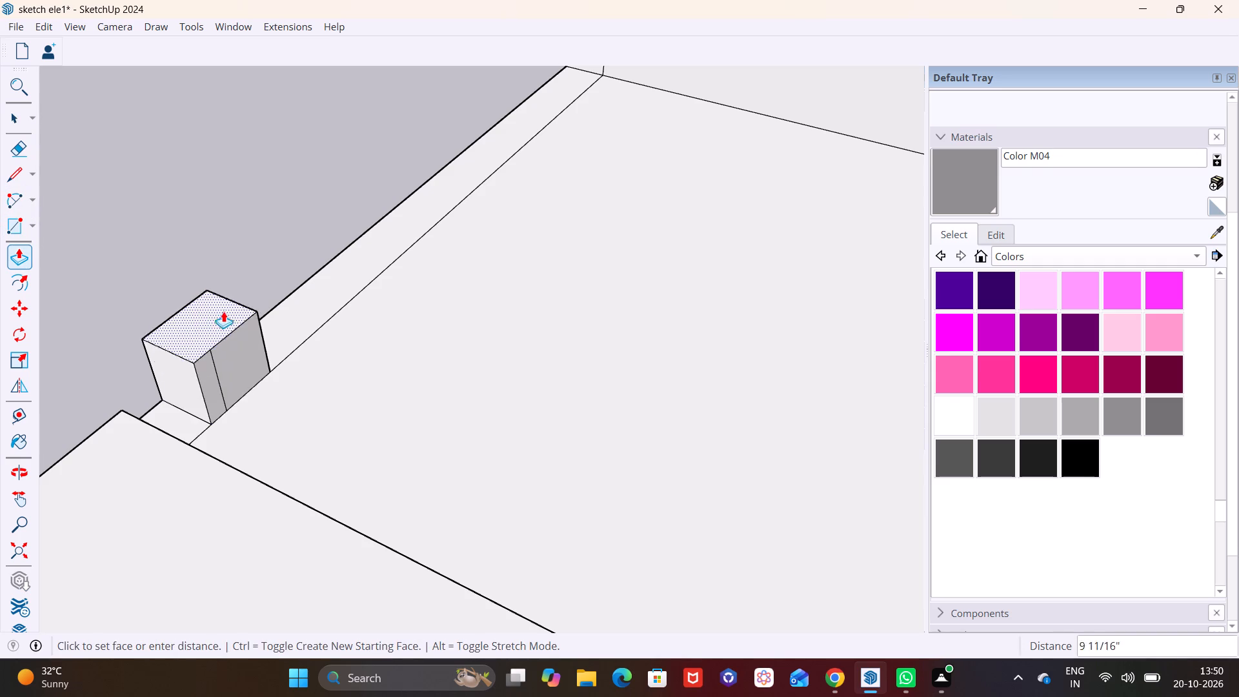
scroll(224, 309, down, 8)
middle_drag(225, 316, 365, 245)
scroll(185, 214, down, 4)
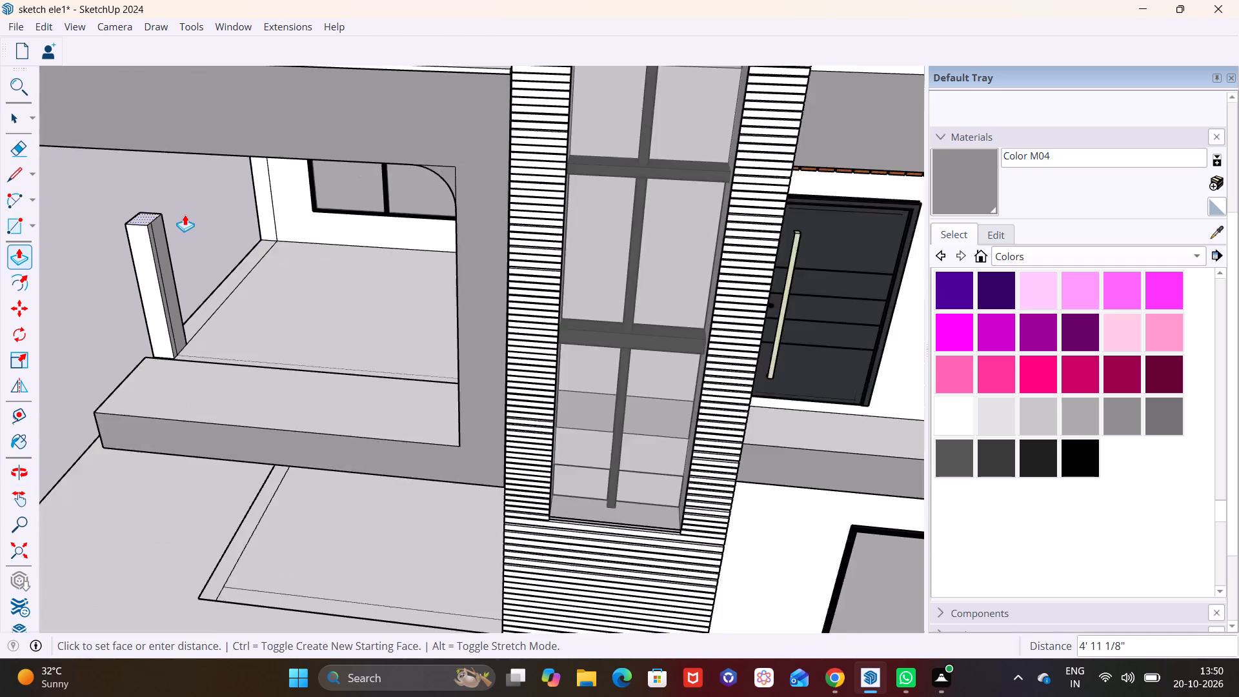
scroll(185, 214, down, 6)
shift+middle_drag(191, 214, 232, 331)
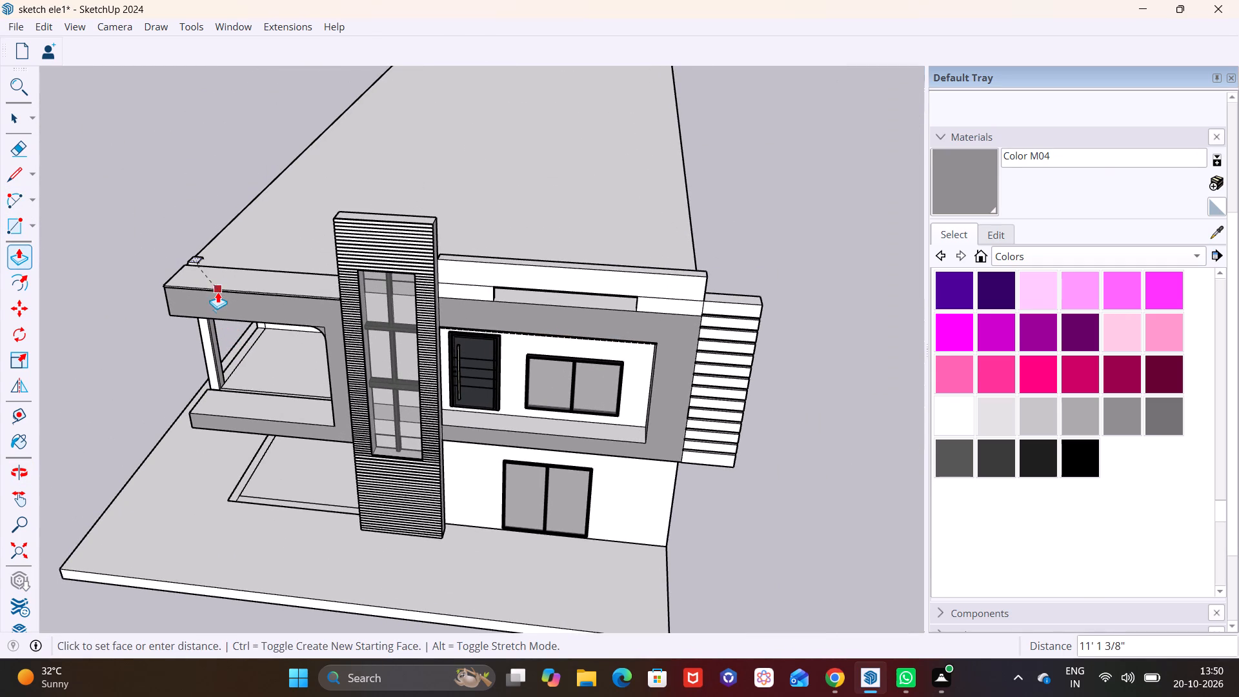
click(217, 300)
middle_drag(232, 411, 308, 272)
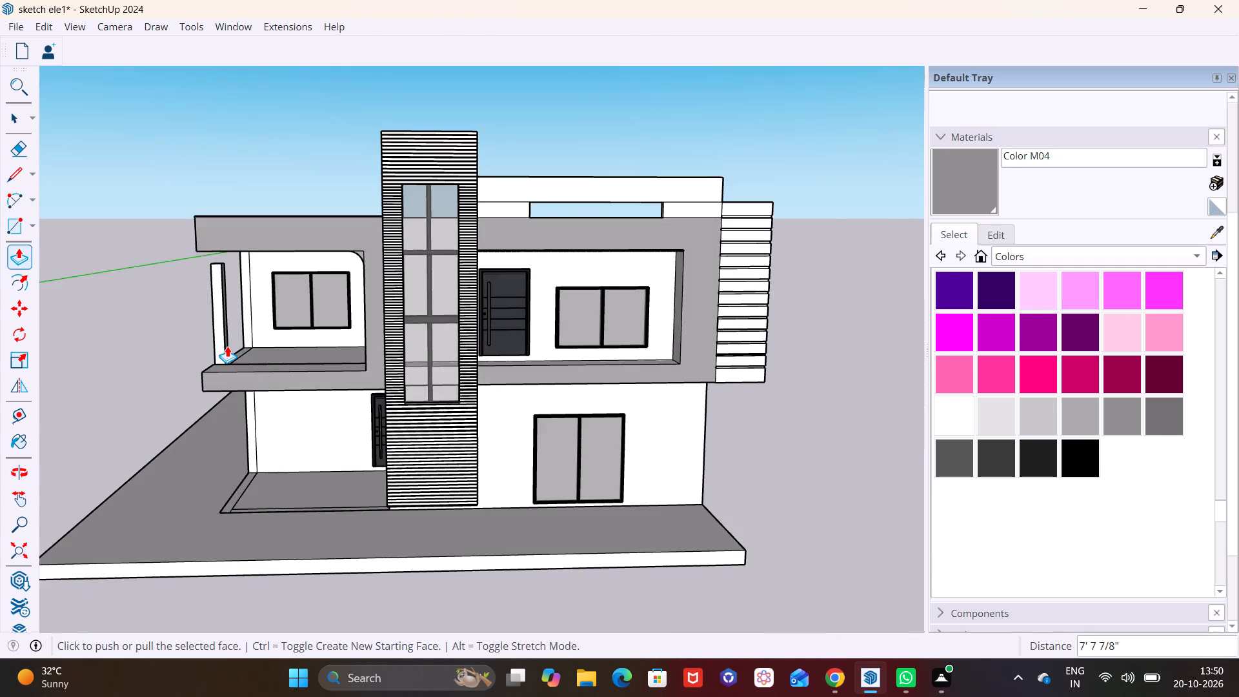
Push/Pull the top of the balcony corner column up about 1' 1 7/8" to meet the underside of the roof.
scroll(227, 346, up, 2)
scroll(192, 212, up, 16)
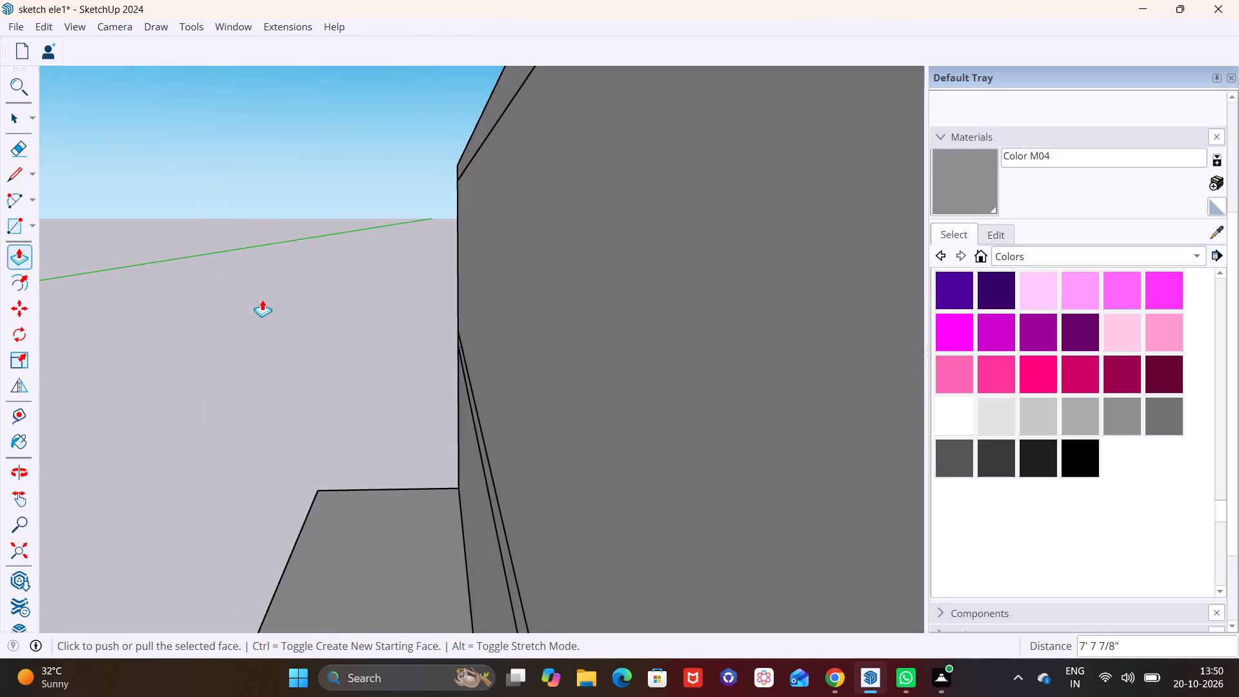
scroll(273, 330, down, 3)
scroll(274, 334, down, 20)
scroll(274, 334, down, 5)
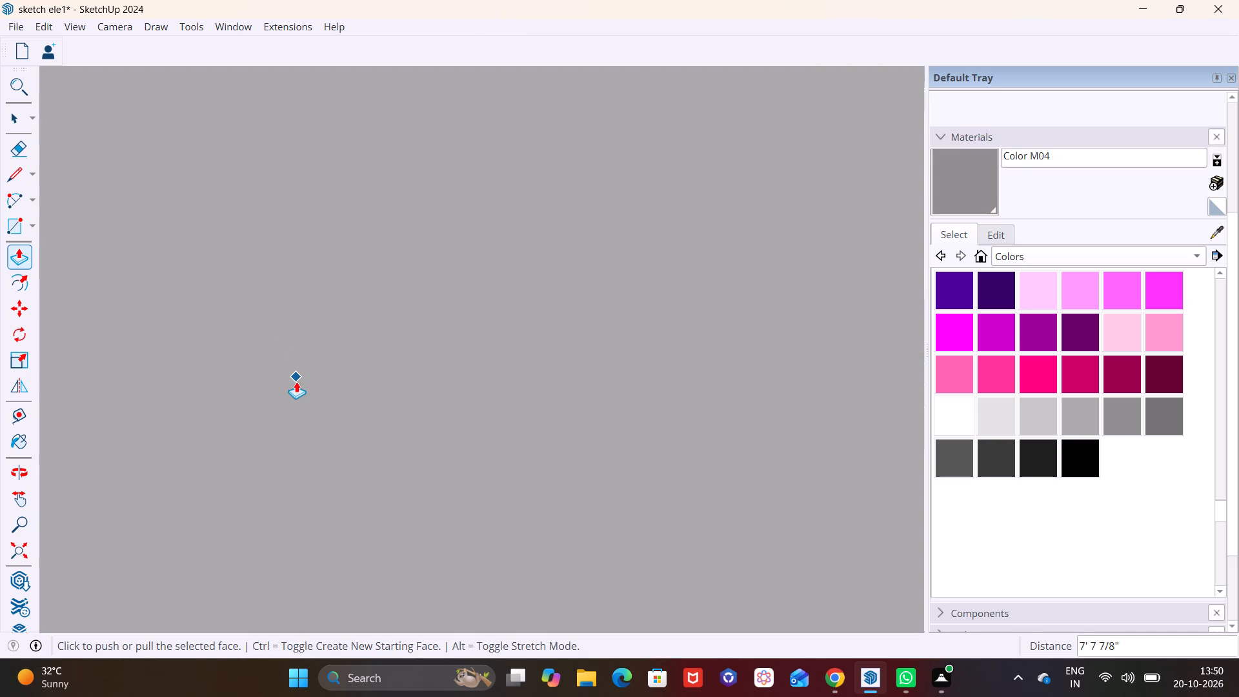
scroll(296, 381, down, 20)
scroll(296, 381, down, 18)
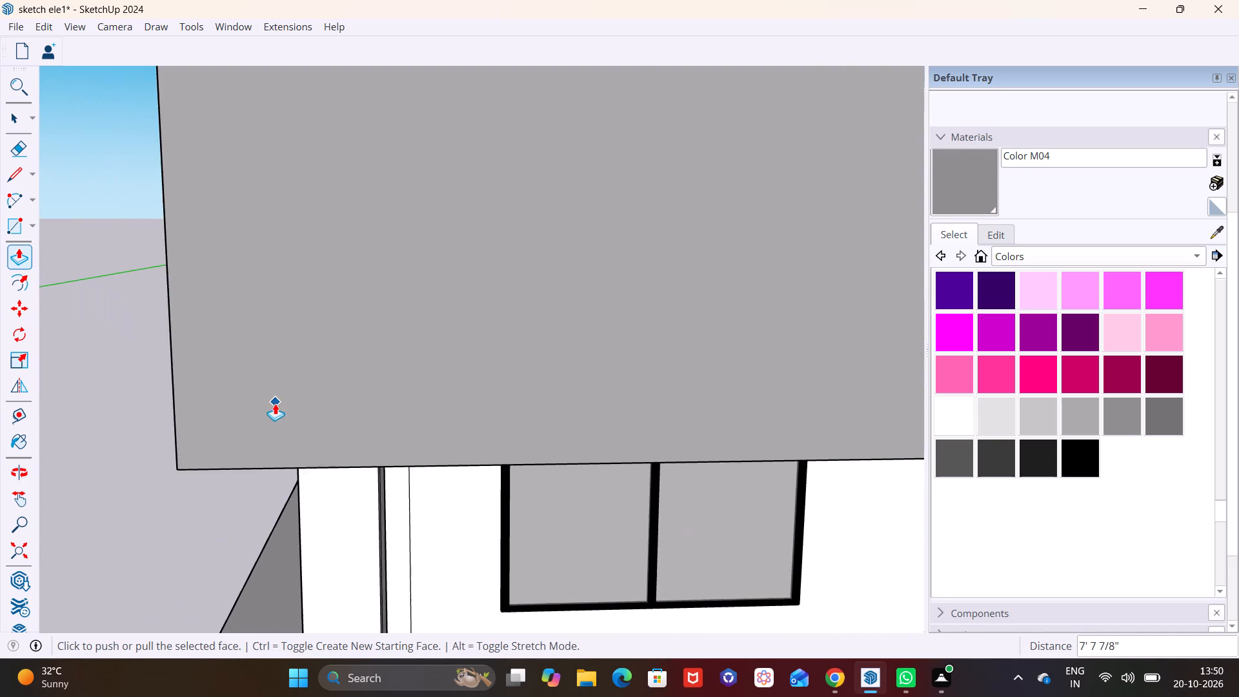
scroll(275, 403, down, 15)
middle_drag(370, 481, 328, 408)
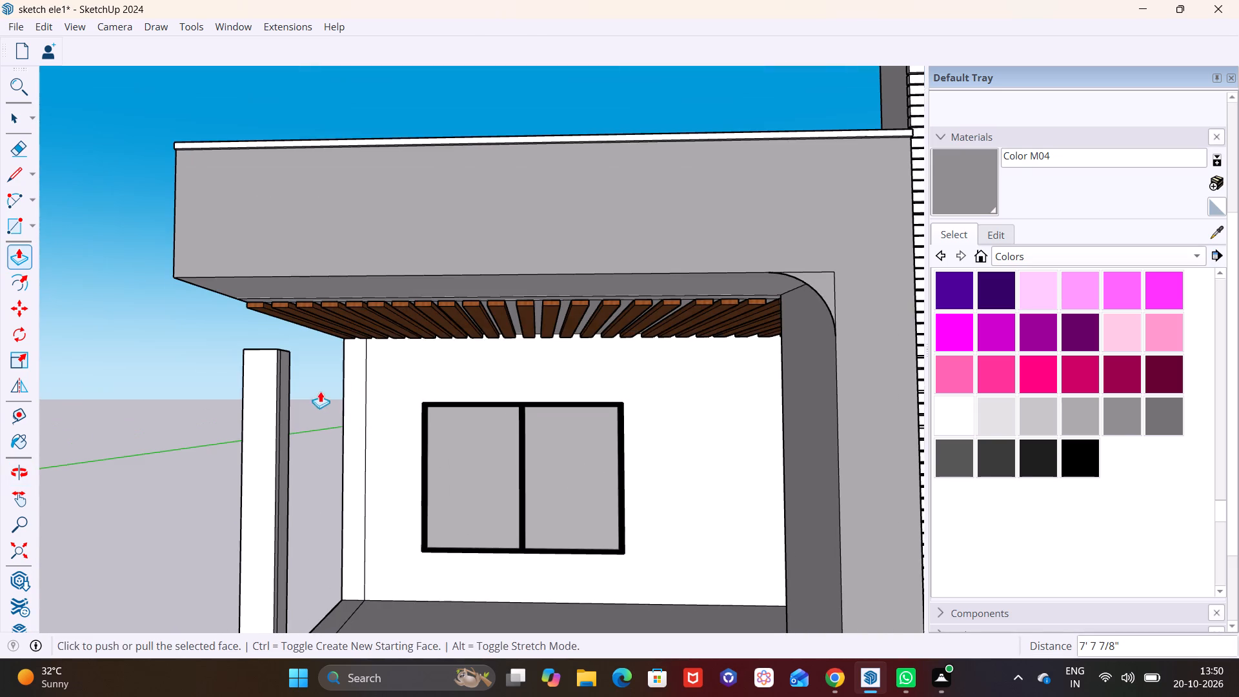
scroll(274, 309, up, 8)
scroll(271, 368, down, 3)
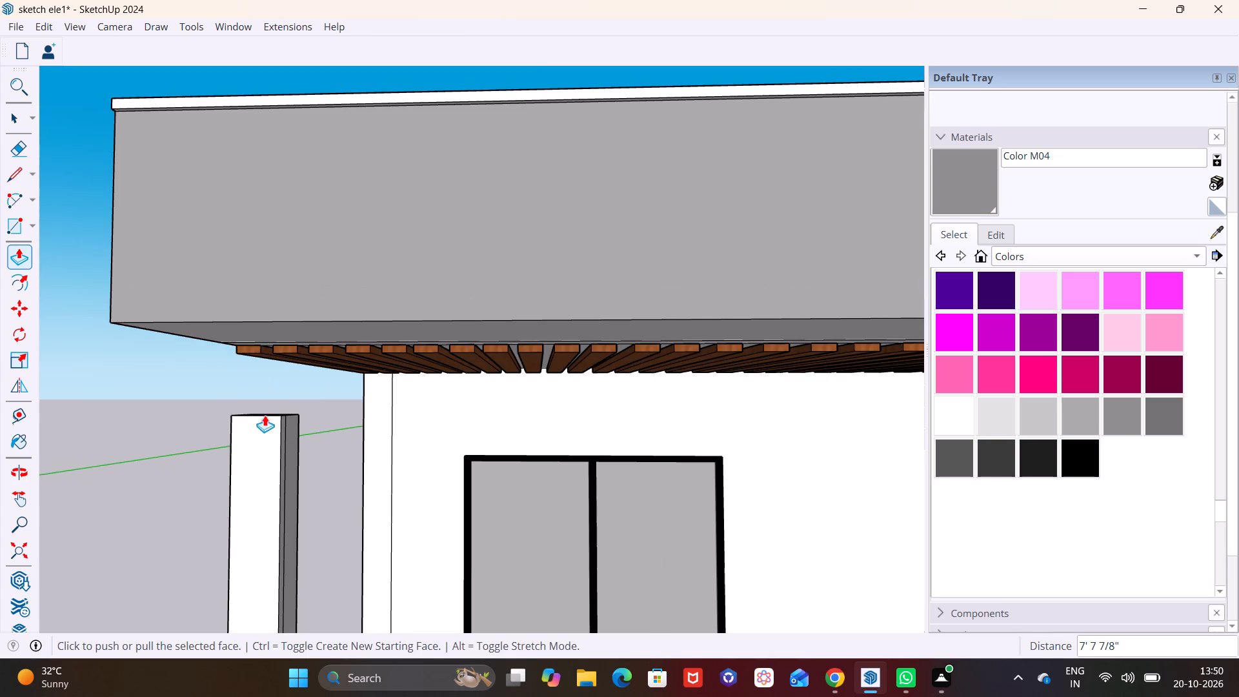
scroll(270, 411, up, 3)
scroll(270, 411, down, 3)
middle_drag(270, 412, 262, 439)
click(272, 427)
click(271, 364)
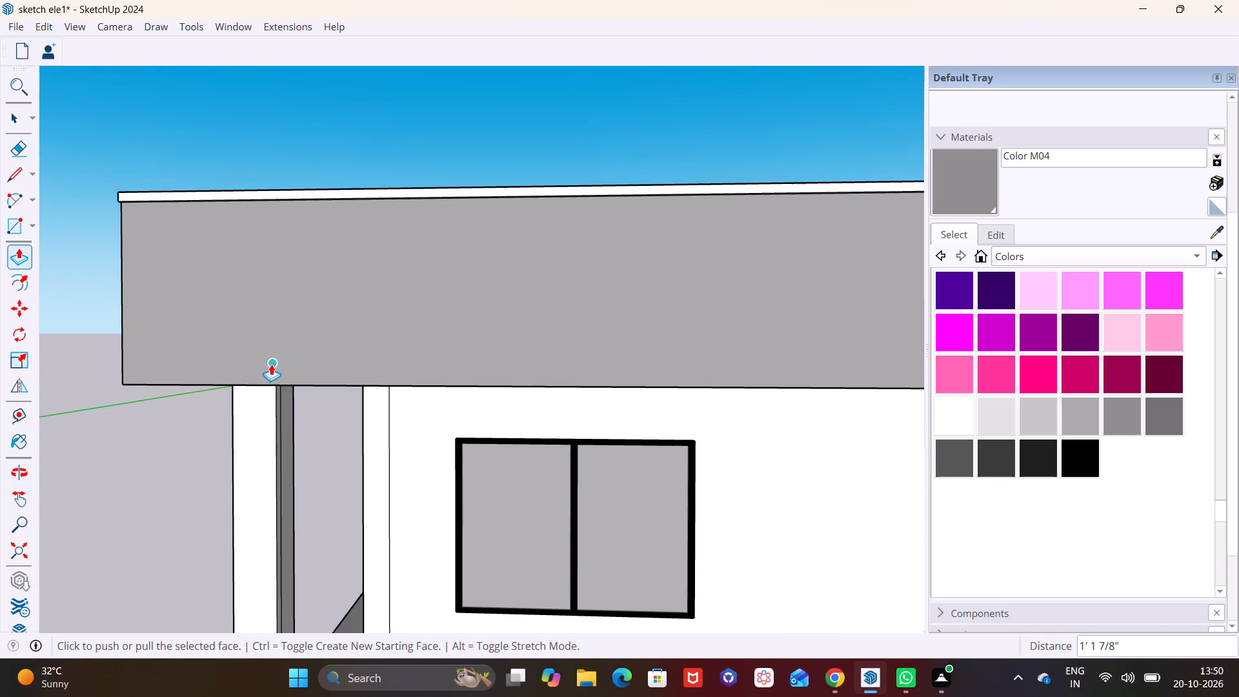
Examine the balcony corner column from the front and the side, checking where it meets the roof and parapet.
scroll(281, 467, down, 13)
shift+middle_drag(306, 481, 385, 294)
scroll(391, 418, up, 4)
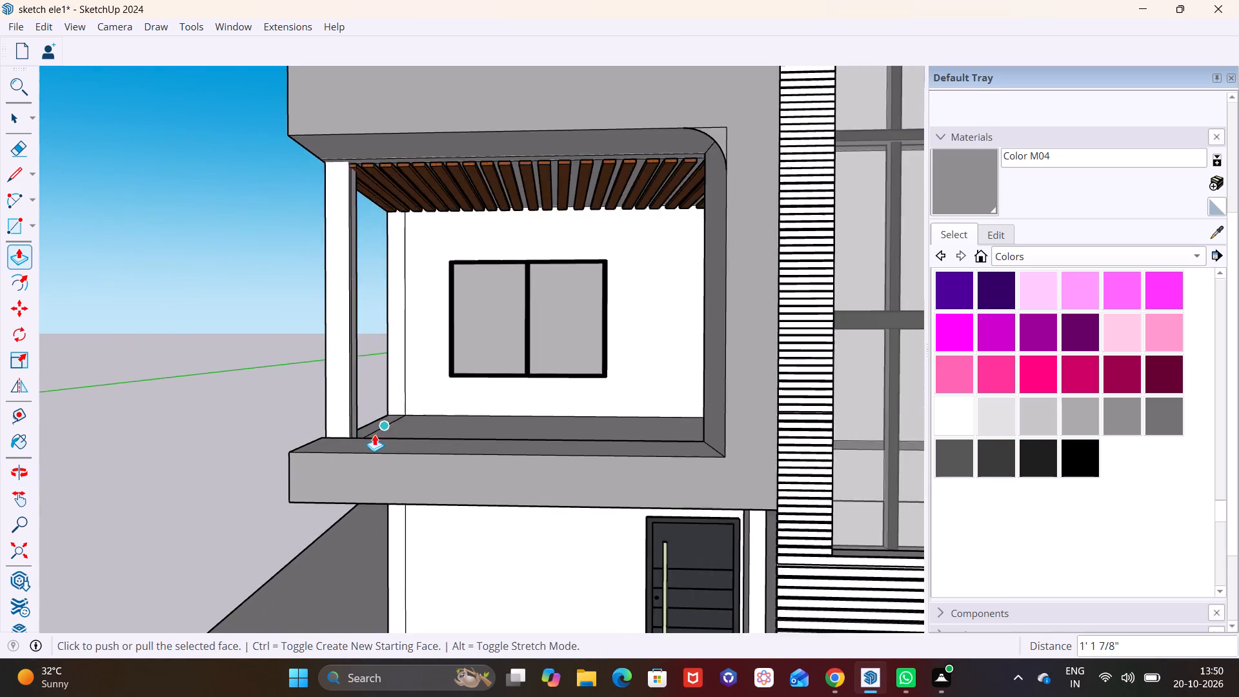
scroll(374, 434, up, 4)
middle_drag(348, 418, 421, 419)
scroll(433, 423, down, 3)
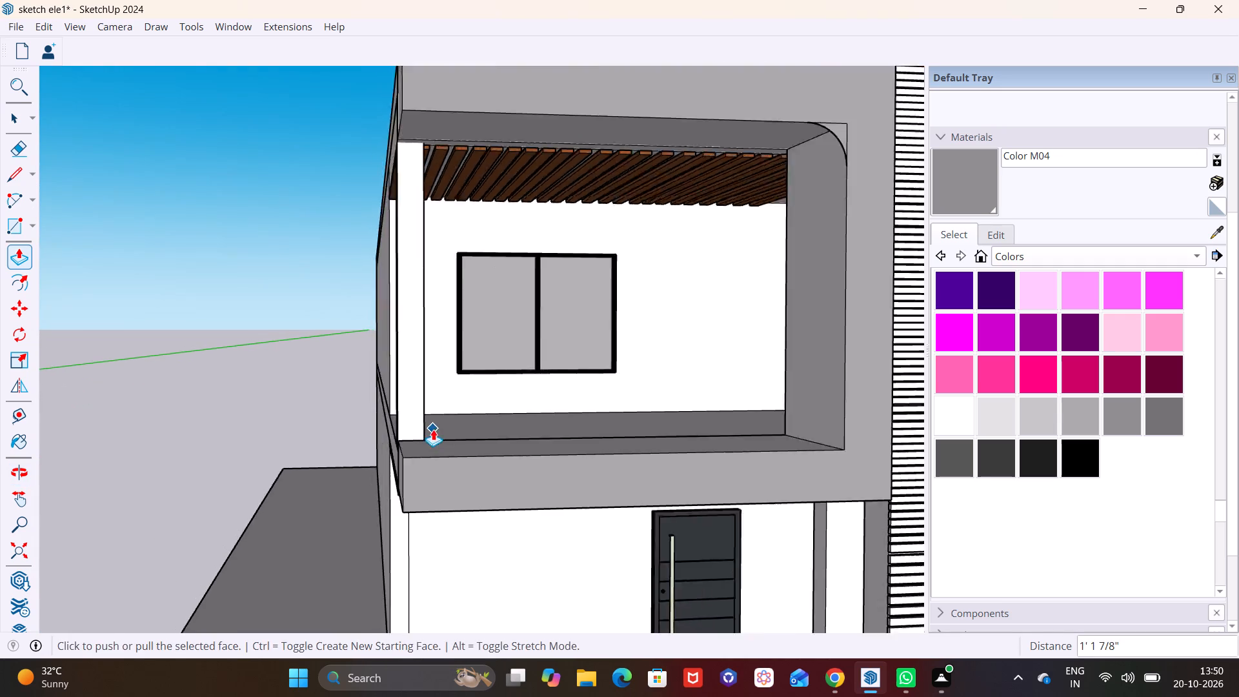
scroll(433, 429, down, 4)
shift+middle_drag(407, 456, 226, 410)
middle_drag(359, 438, 203, 493)
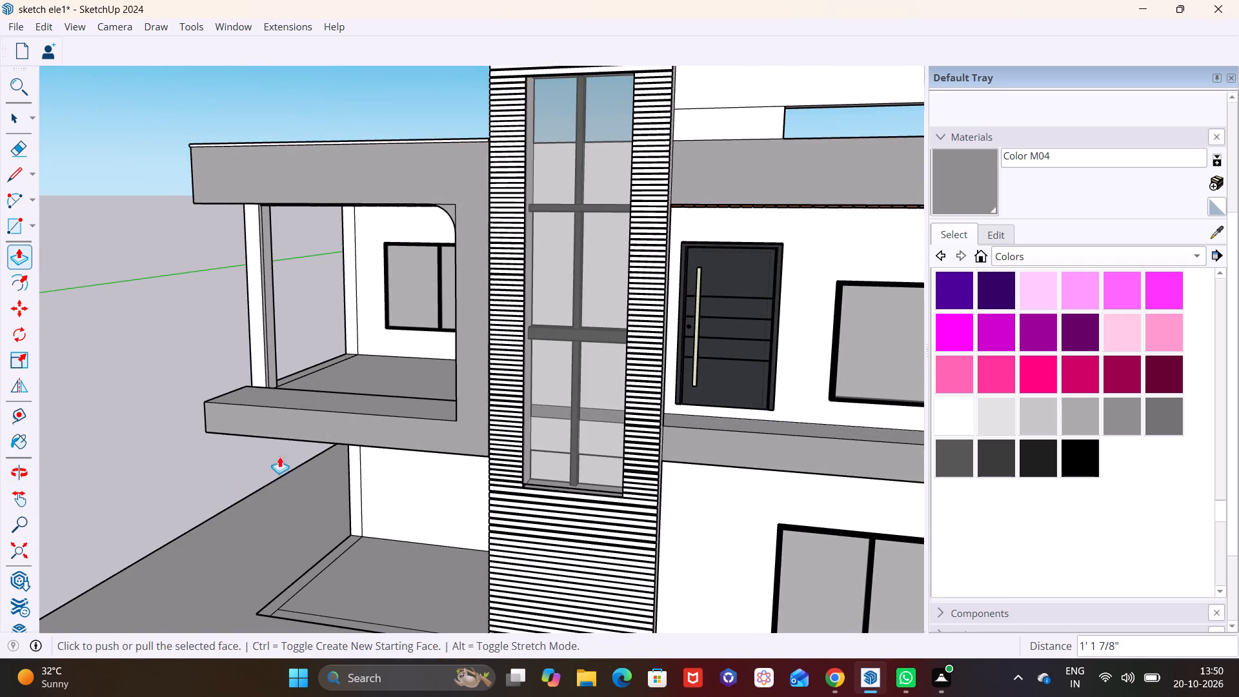
shift+middle_drag(321, 379, 330, 363)
Draw a small rectangle on the ground-floor porch floor, against the inner line of the side edge strip near the outer front corner.
scroll(321, 513, up, 3)
middle_drag(358, 532, 271, 532)
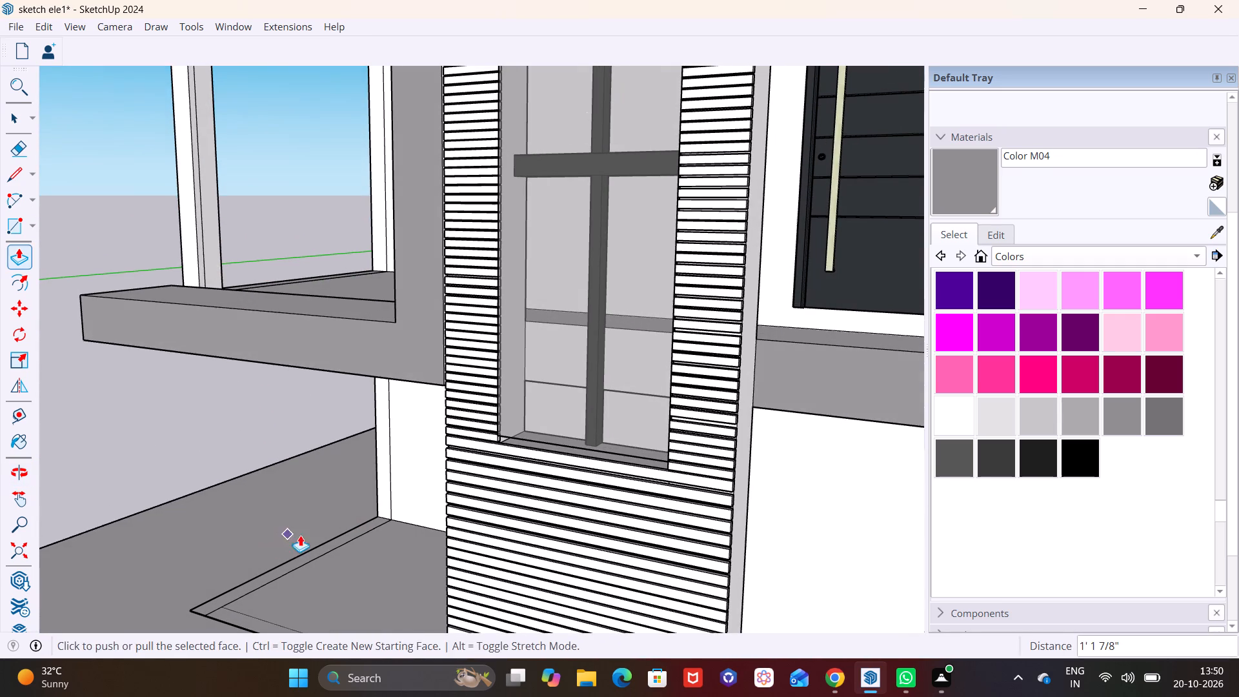
key(space)
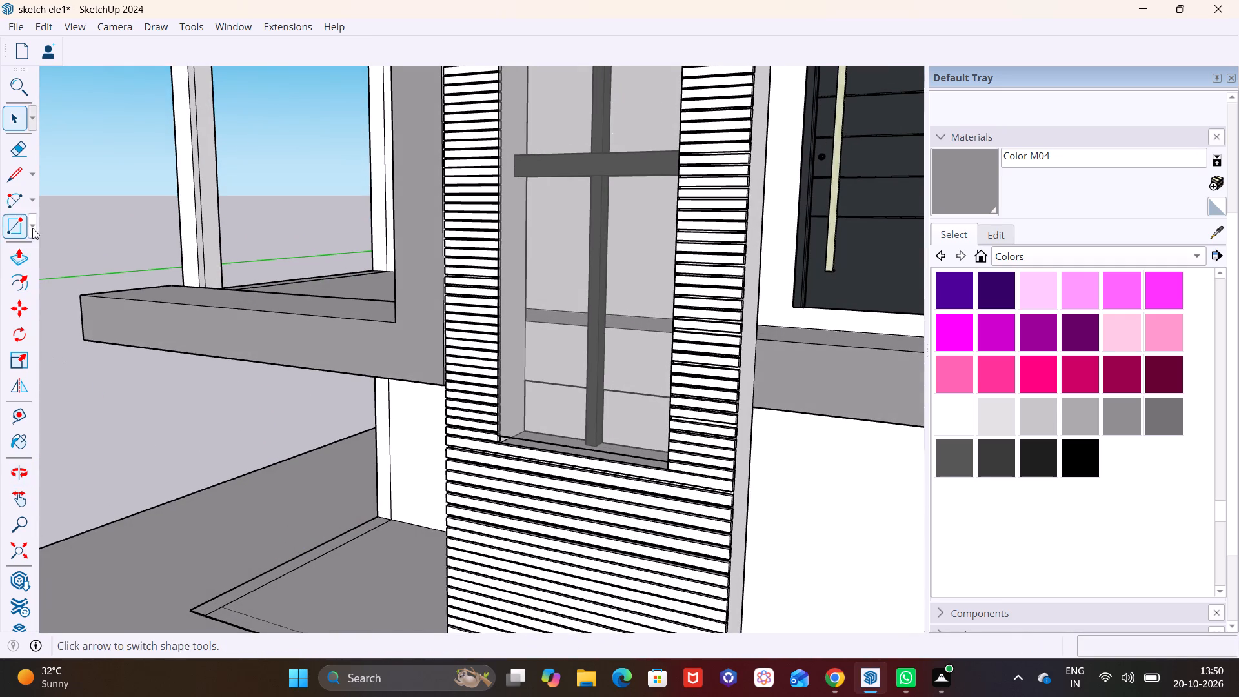
click(30, 225)
click(46, 248)
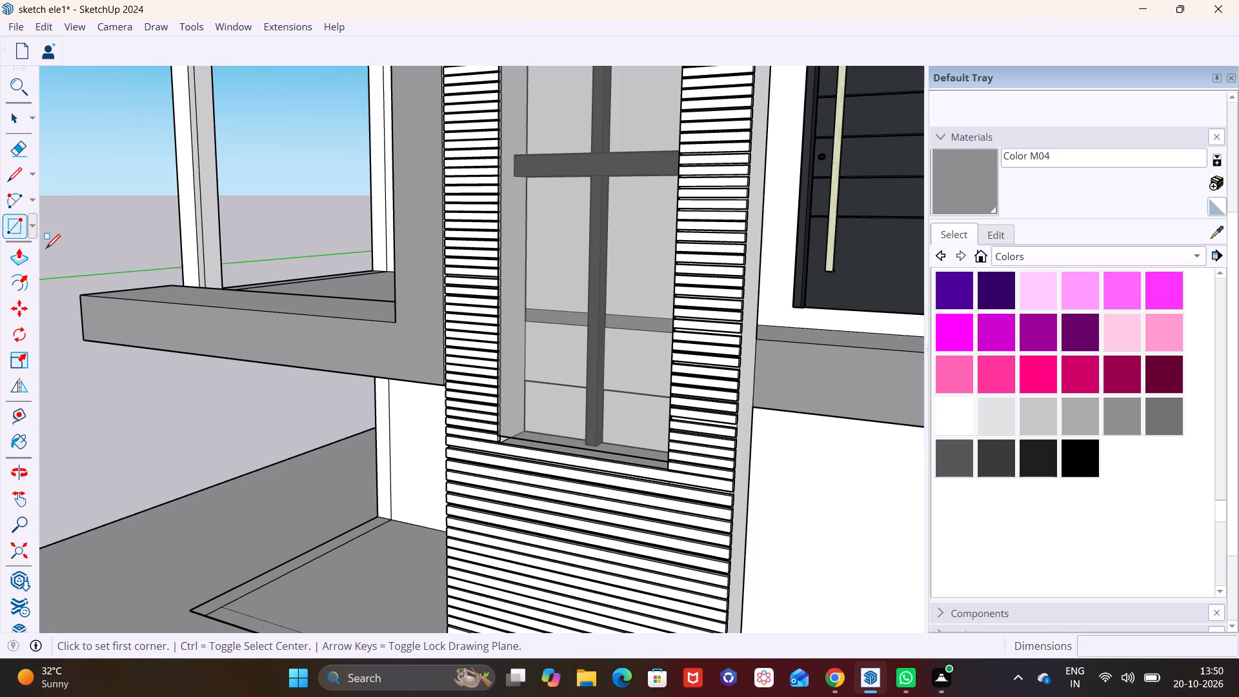
middle_drag(199, 396, 197, 390)
middle_drag(243, 501, 201, 565)
shift+middle_drag(210, 560, 301, 439)
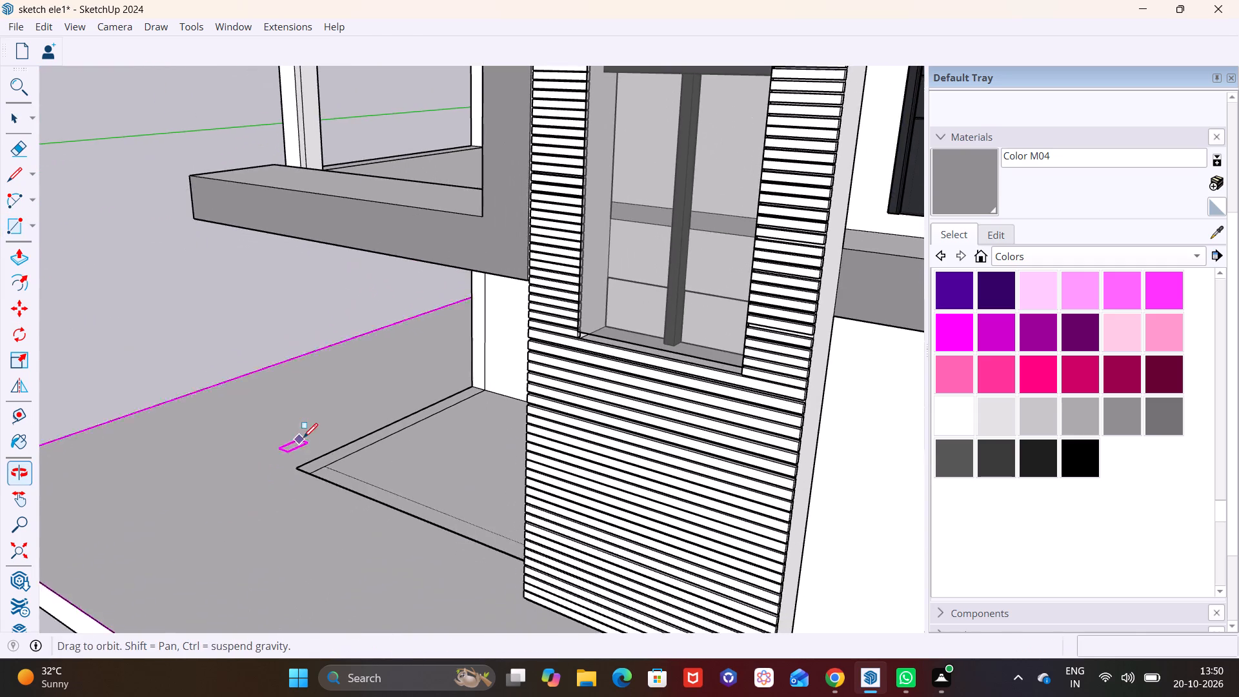
scroll(405, 503, up, 5)
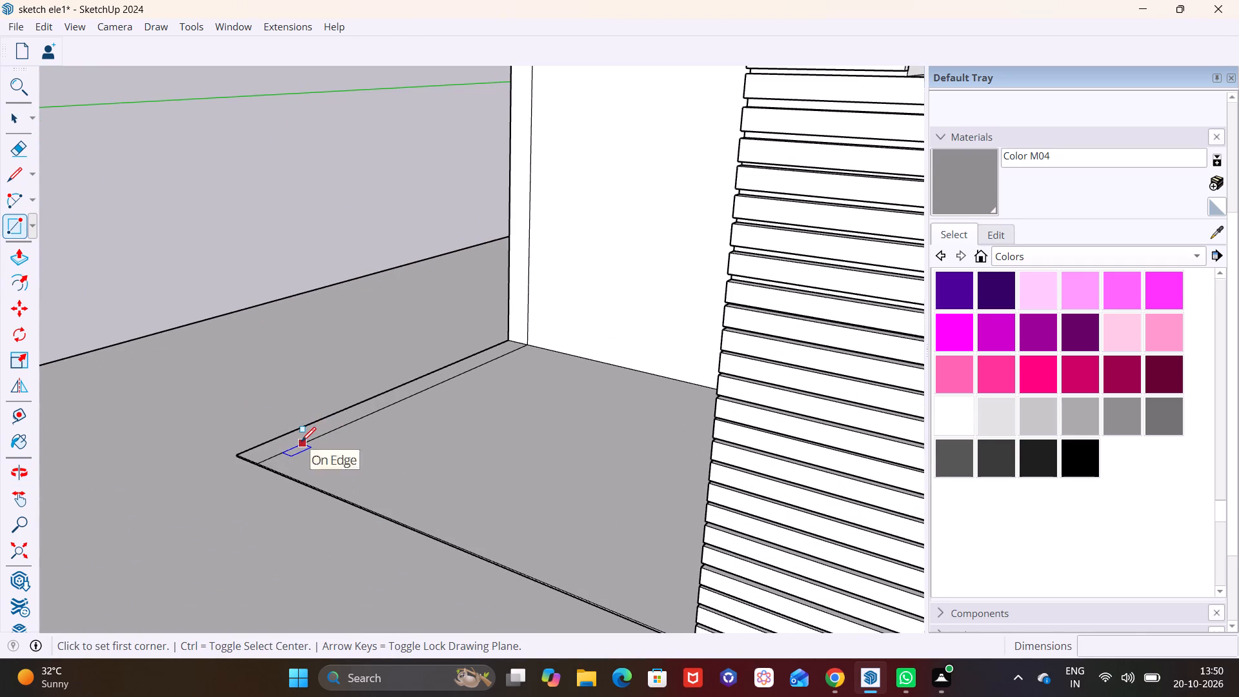
click(301, 442)
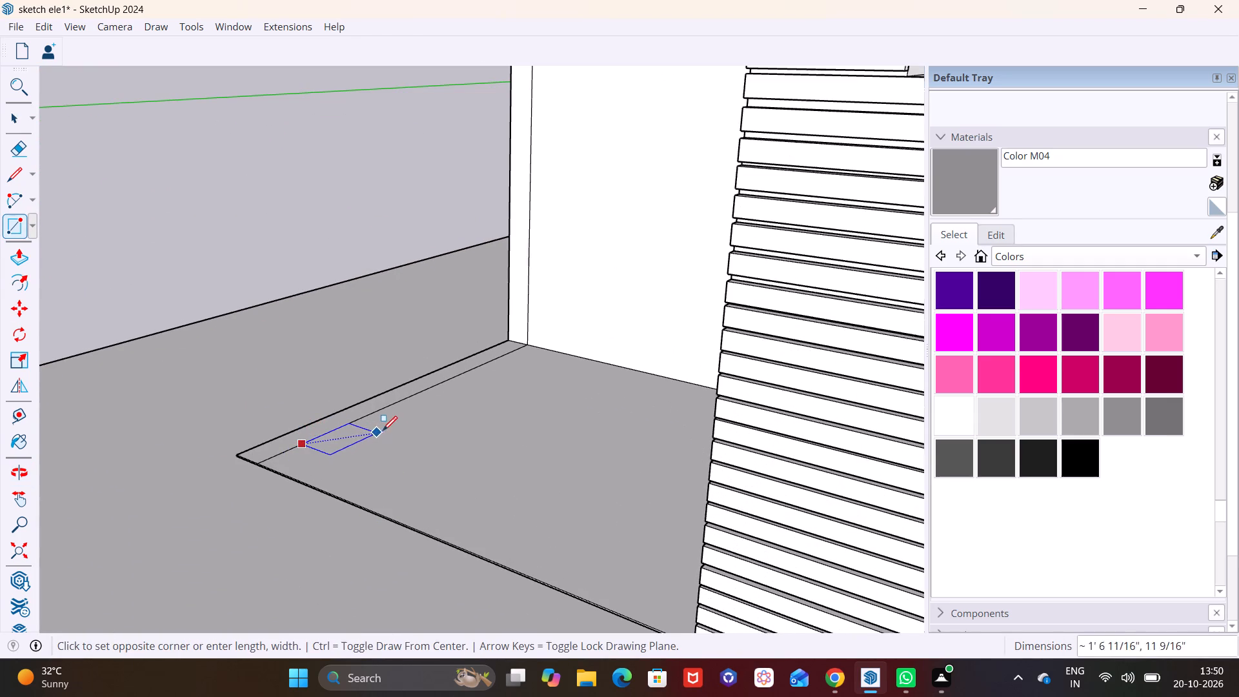
click(399, 429)
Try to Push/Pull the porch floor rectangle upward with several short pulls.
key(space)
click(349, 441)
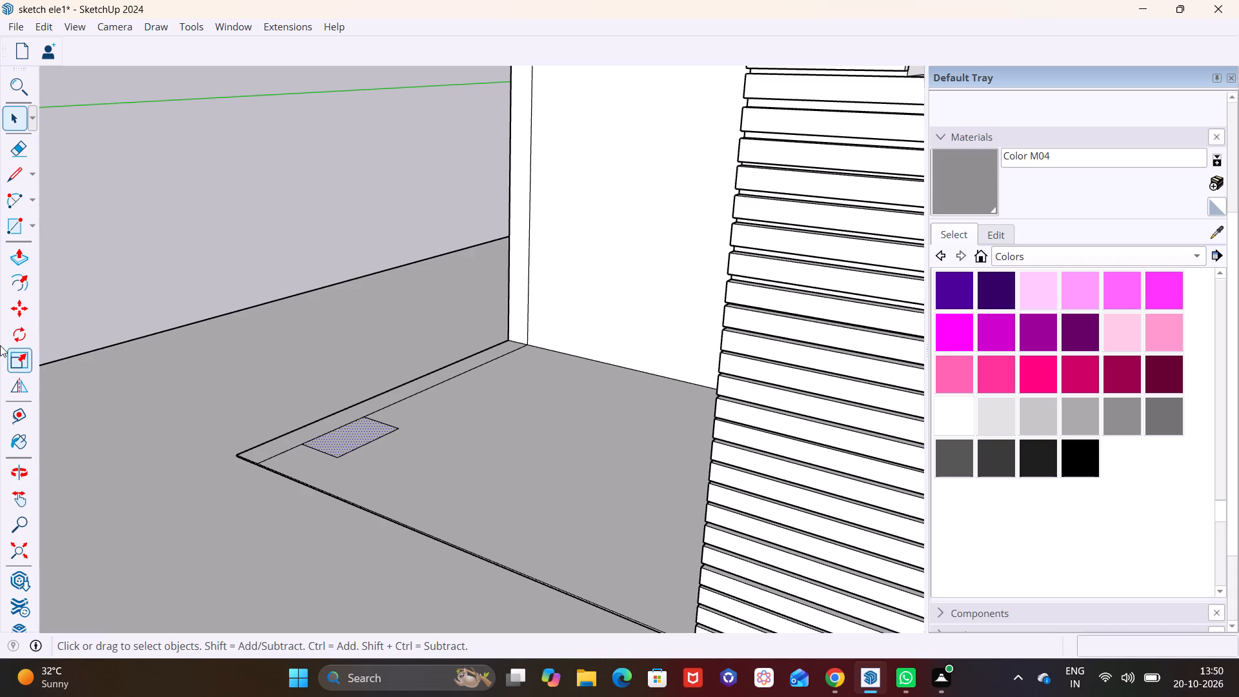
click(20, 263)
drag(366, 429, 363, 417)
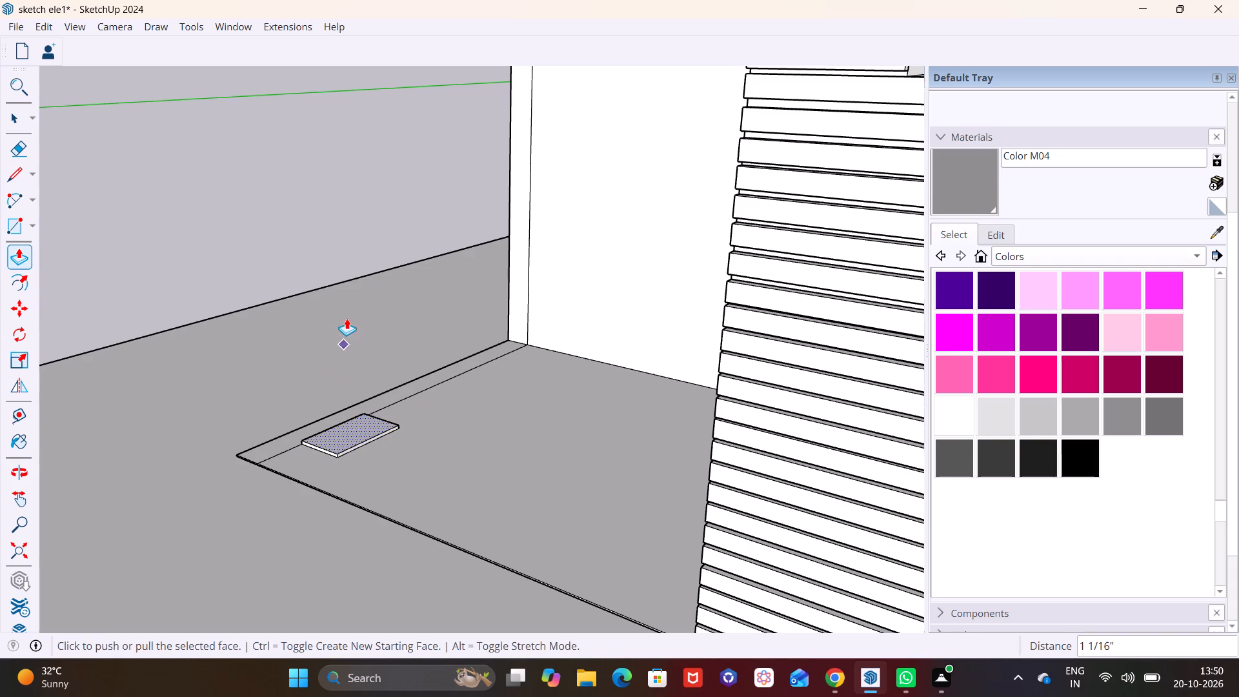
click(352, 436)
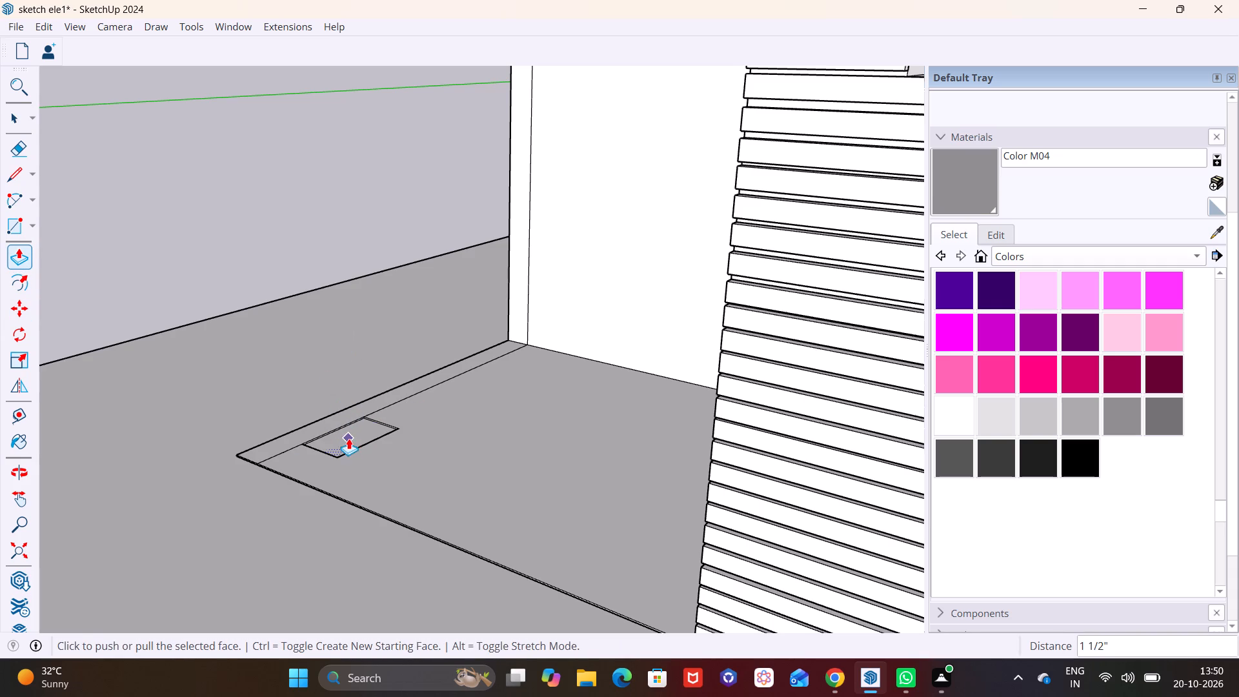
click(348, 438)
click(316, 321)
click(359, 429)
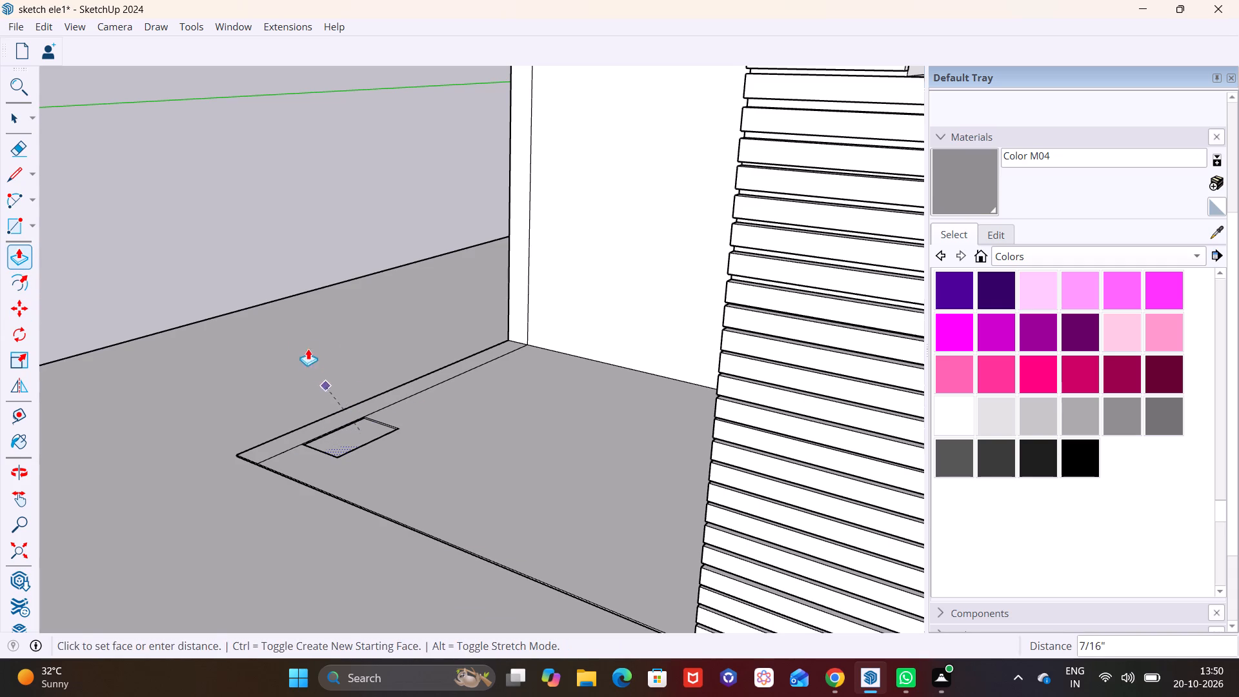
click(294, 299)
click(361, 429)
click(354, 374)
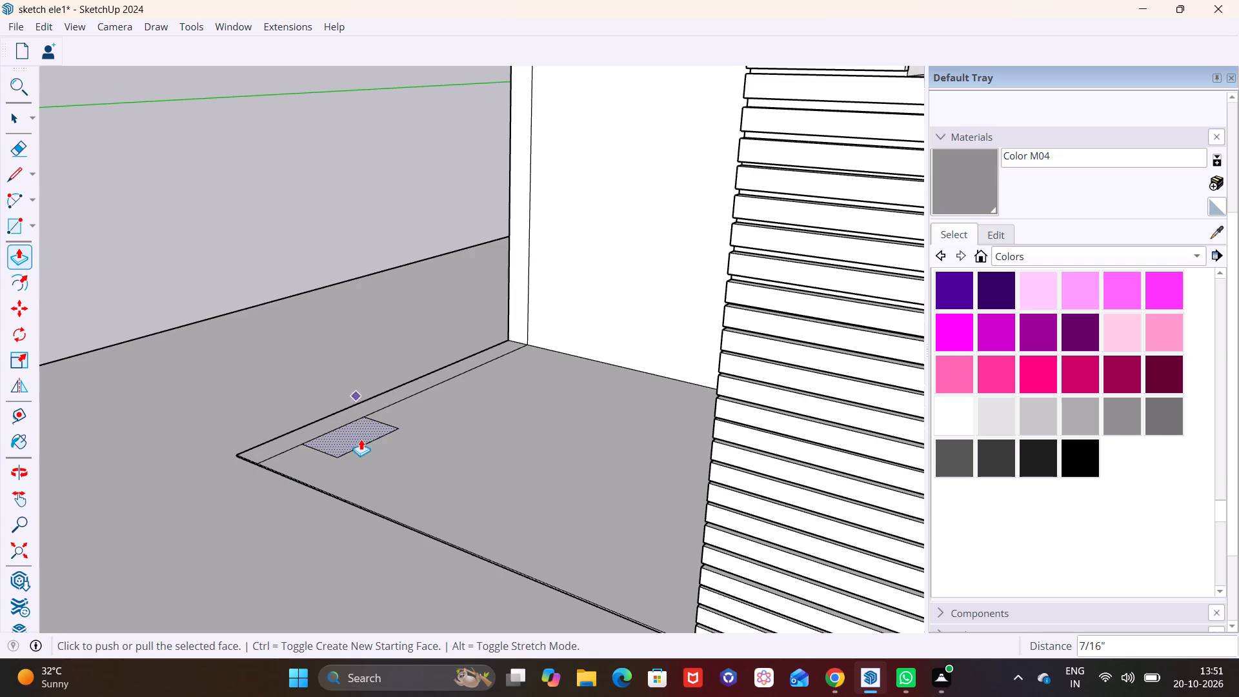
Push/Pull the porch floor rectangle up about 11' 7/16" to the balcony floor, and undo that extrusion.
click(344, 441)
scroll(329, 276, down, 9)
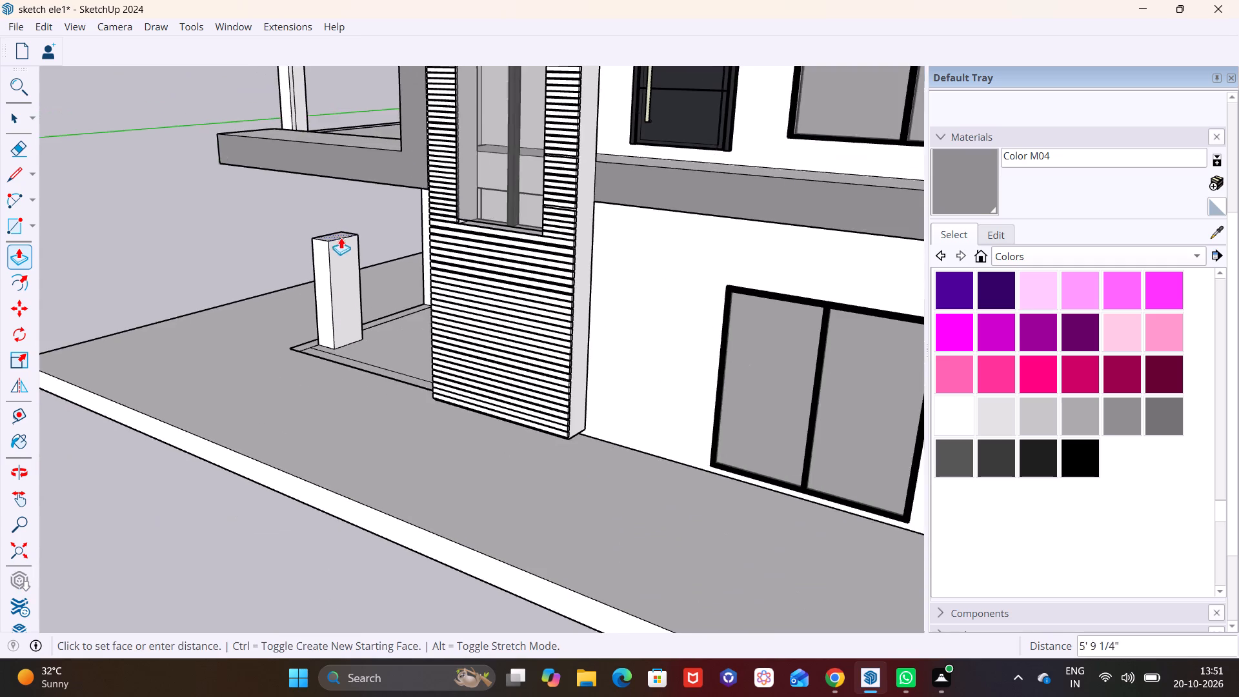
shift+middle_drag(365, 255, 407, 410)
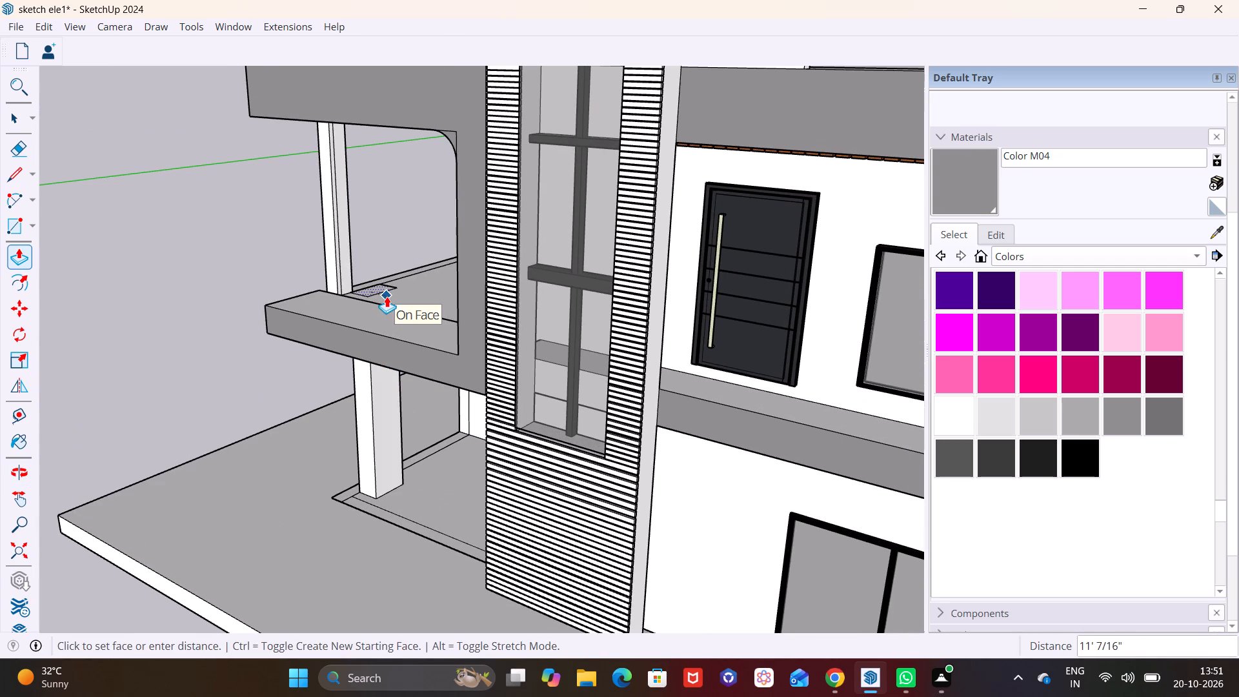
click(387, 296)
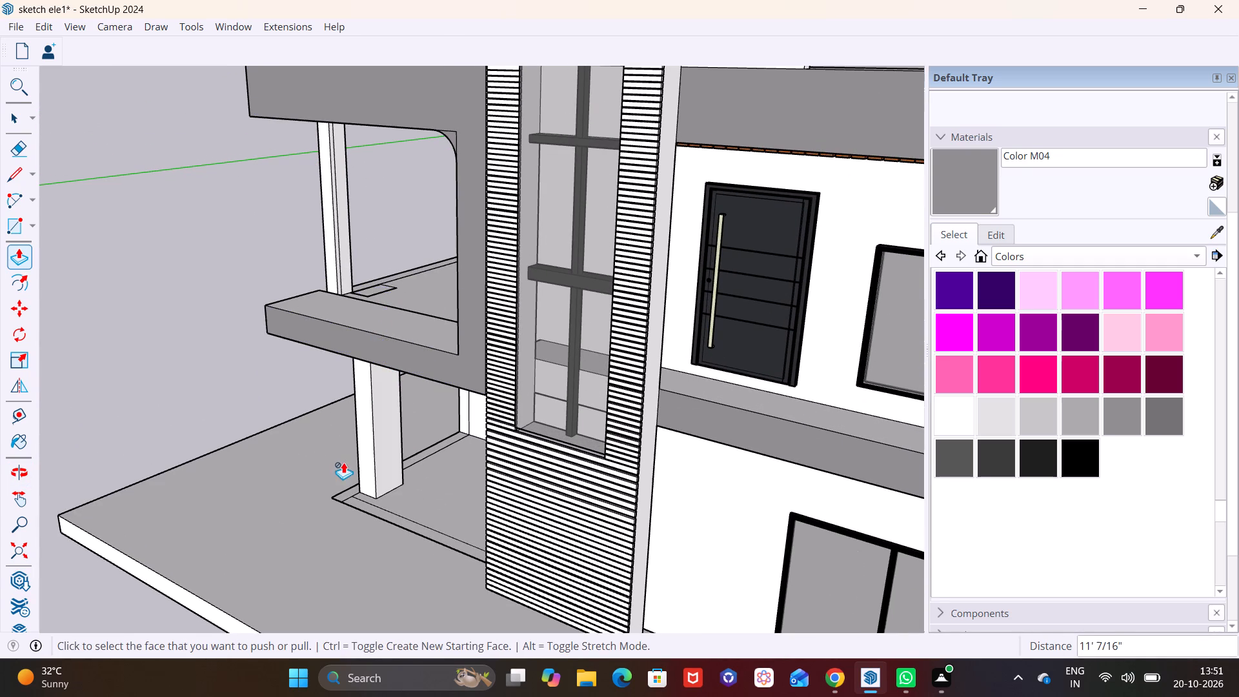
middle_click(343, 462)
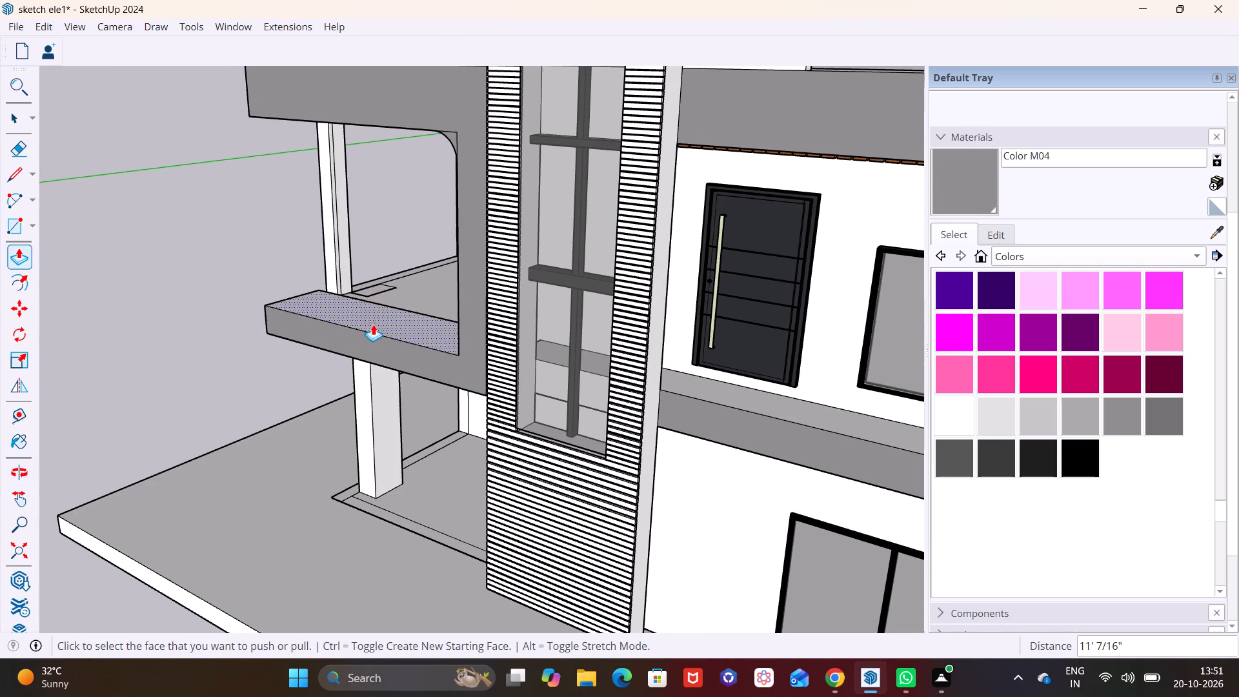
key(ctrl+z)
Push/Pull the porch floor rectangle up about 8' 9 7/8" to form a column below the balcony.
click(383, 483)
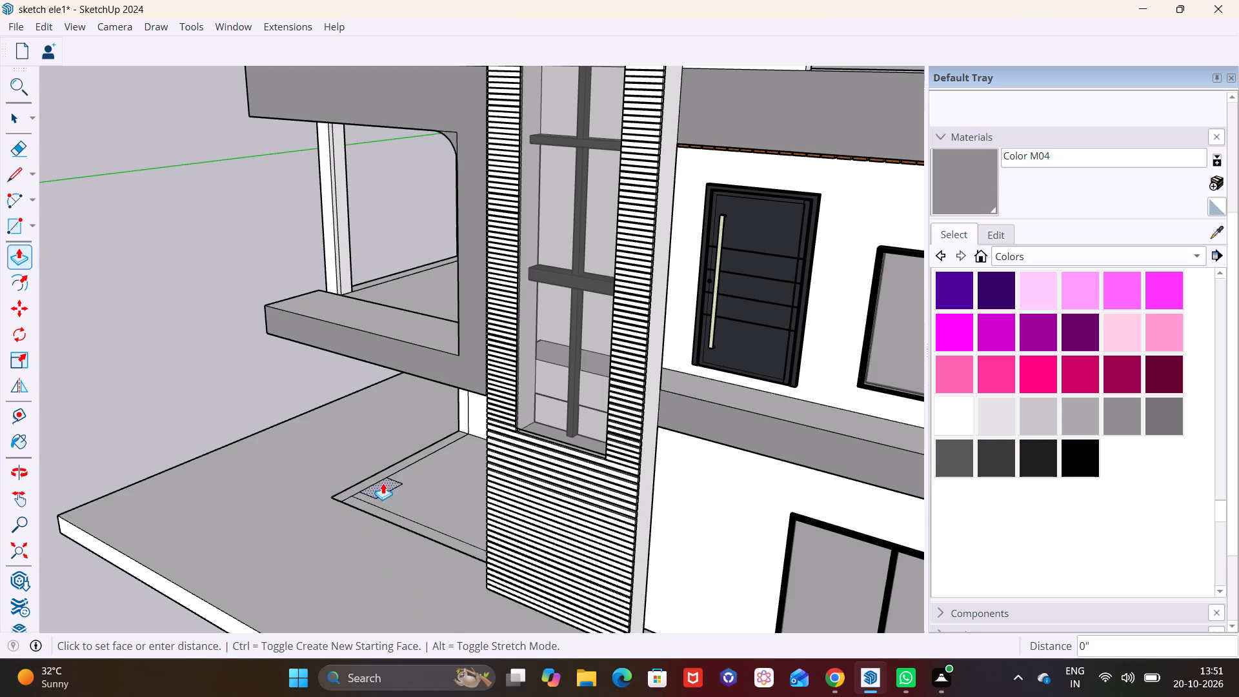
click(366, 407)
drag(375, 486, 381, 485)
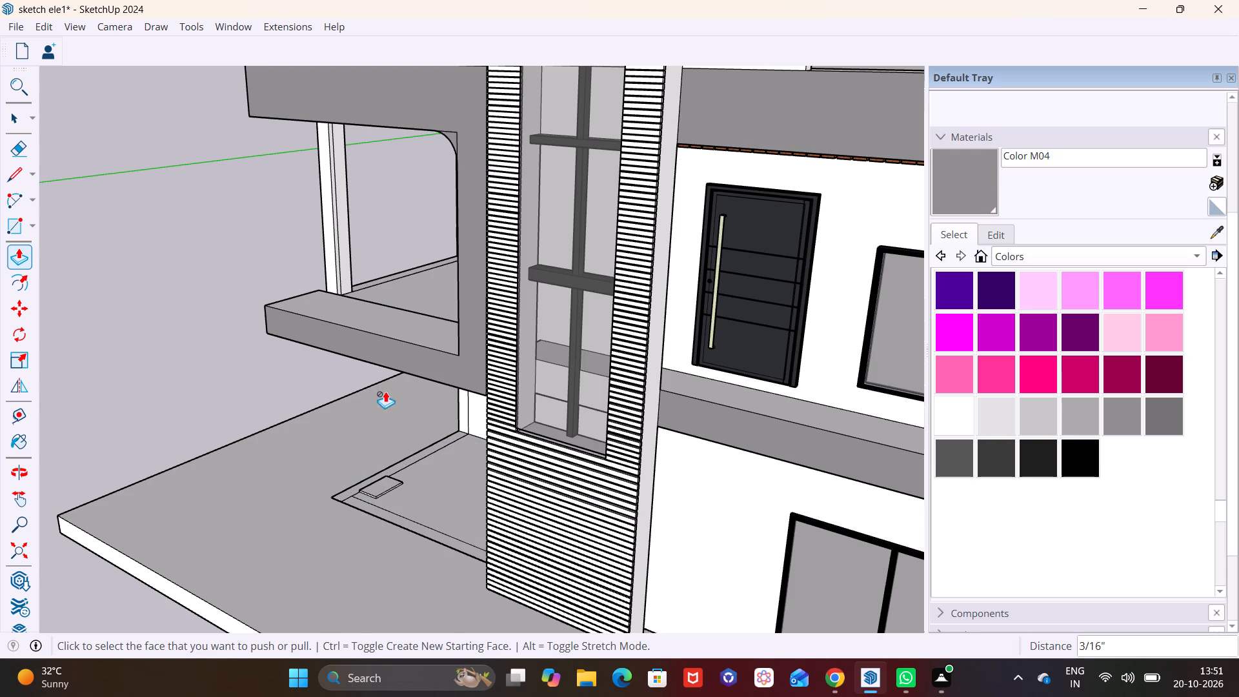
click(382, 484)
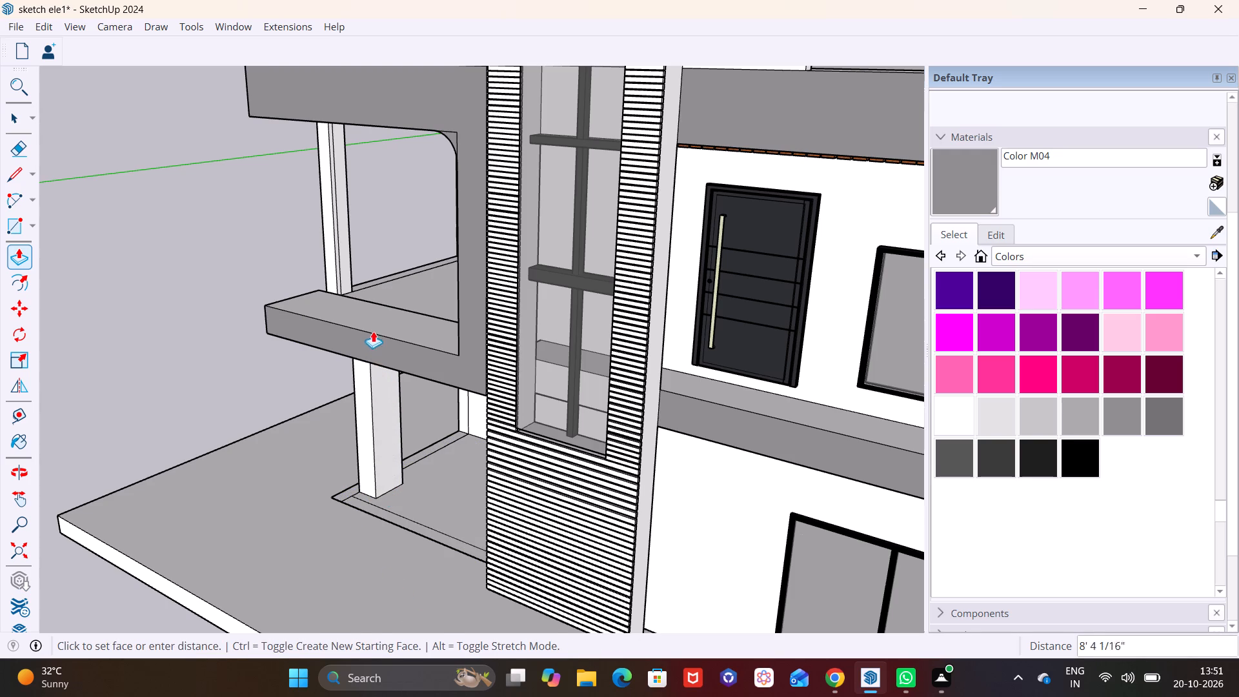
click(372, 329)
Push/Pull the top of the porch column up about 1' 1 3/4" to reach the underside of the balcony.
middle_drag(367, 412, 466, 264)
scroll(332, 356, up, 7)
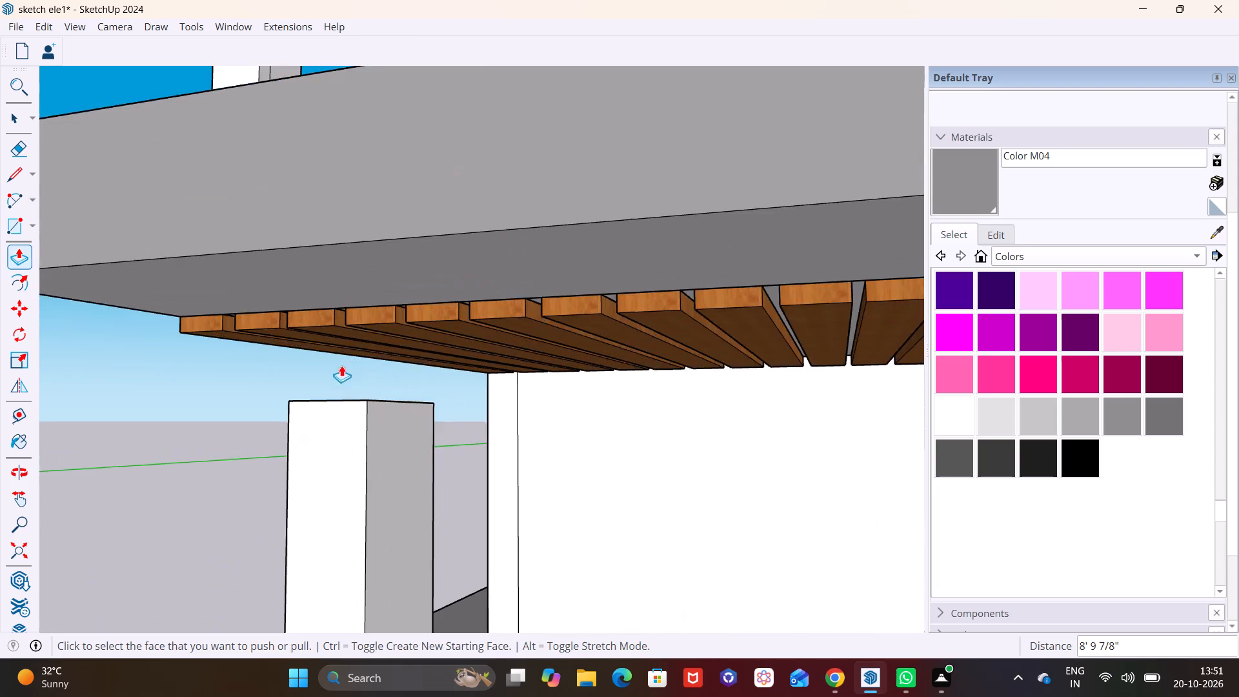
middle_drag(344, 379, 321, 418)
click(345, 419)
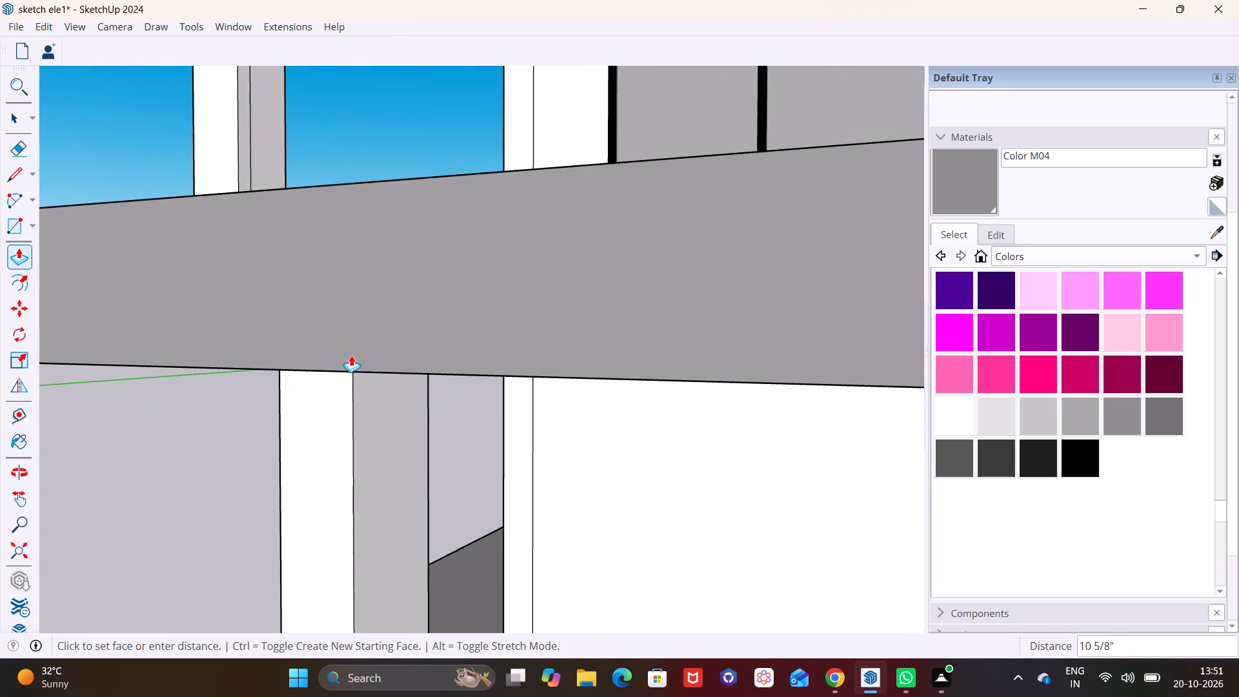
click(351, 340)
Push/Pull the porch column's rear face toward the front to slim its depth, working from the house's open side.
scroll(324, 443, down, 12)
middle_drag(334, 538, 538, 564)
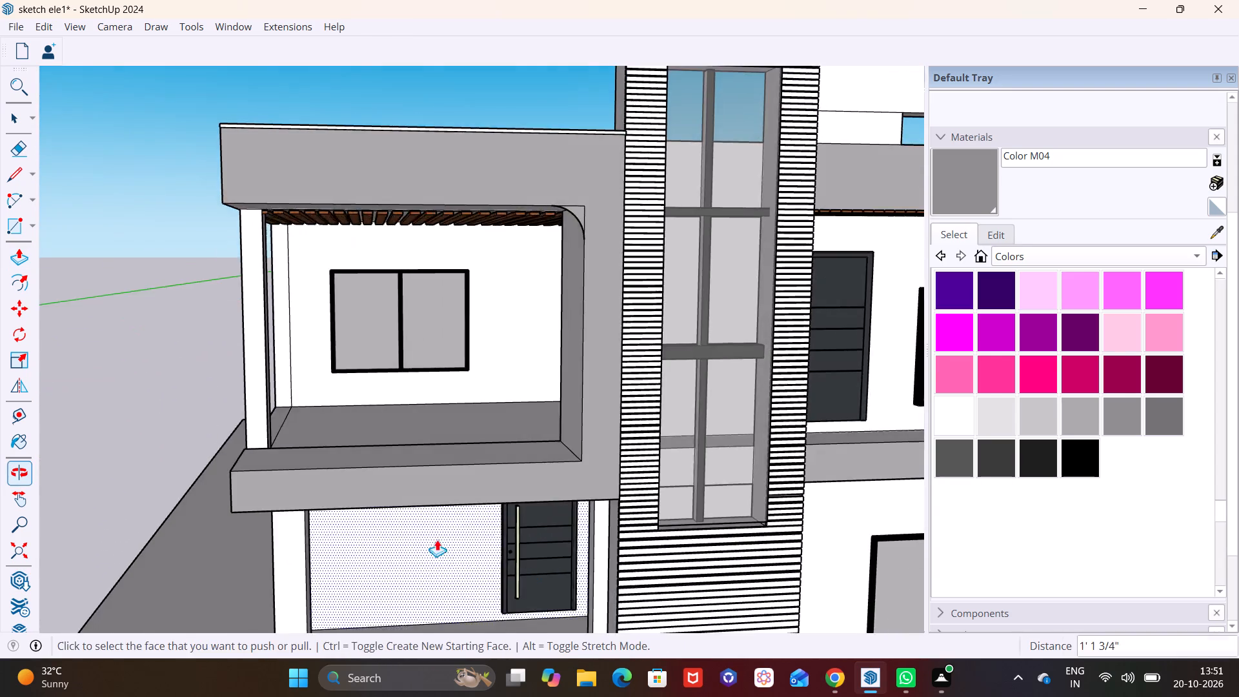
scroll(309, 514, down, 7)
middle_drag(300, 543, 555, 512)
middle_drag(352, 572, 541, 576)
scroll(552, 563, up, 3)
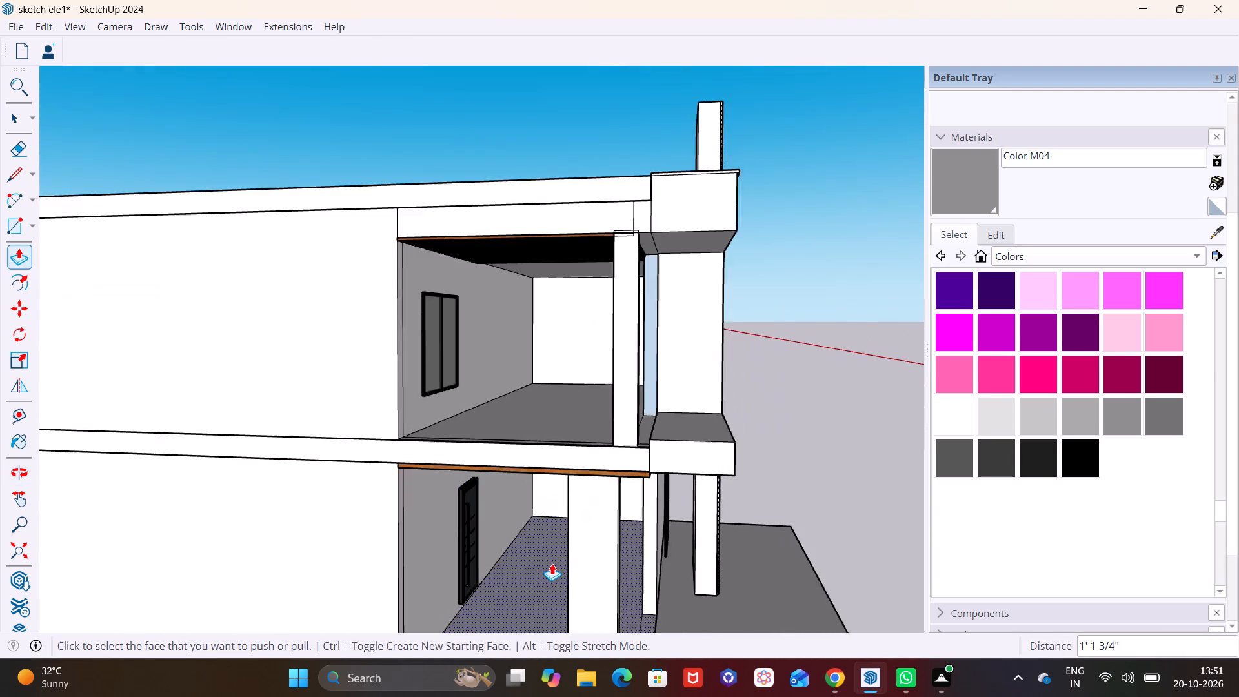
scroll(552, 563, up, 2)
shift+middle_drag(623, 561, 792, 518)
middle_drag(752, 527, 844, 536)
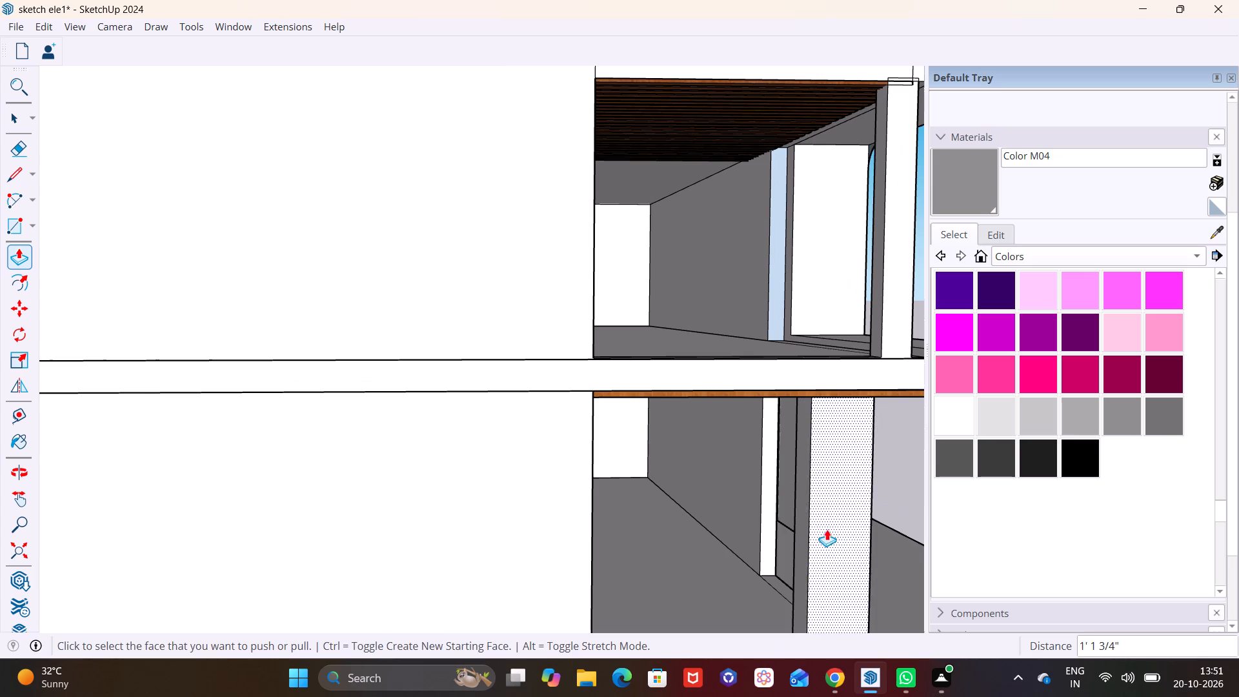
click(801, 529)
click(837, 523)
key(space)
Examine the whole house from the front and slightly above, comparing the porch column with the balcony column.
scroll(700, 559, down, 2)
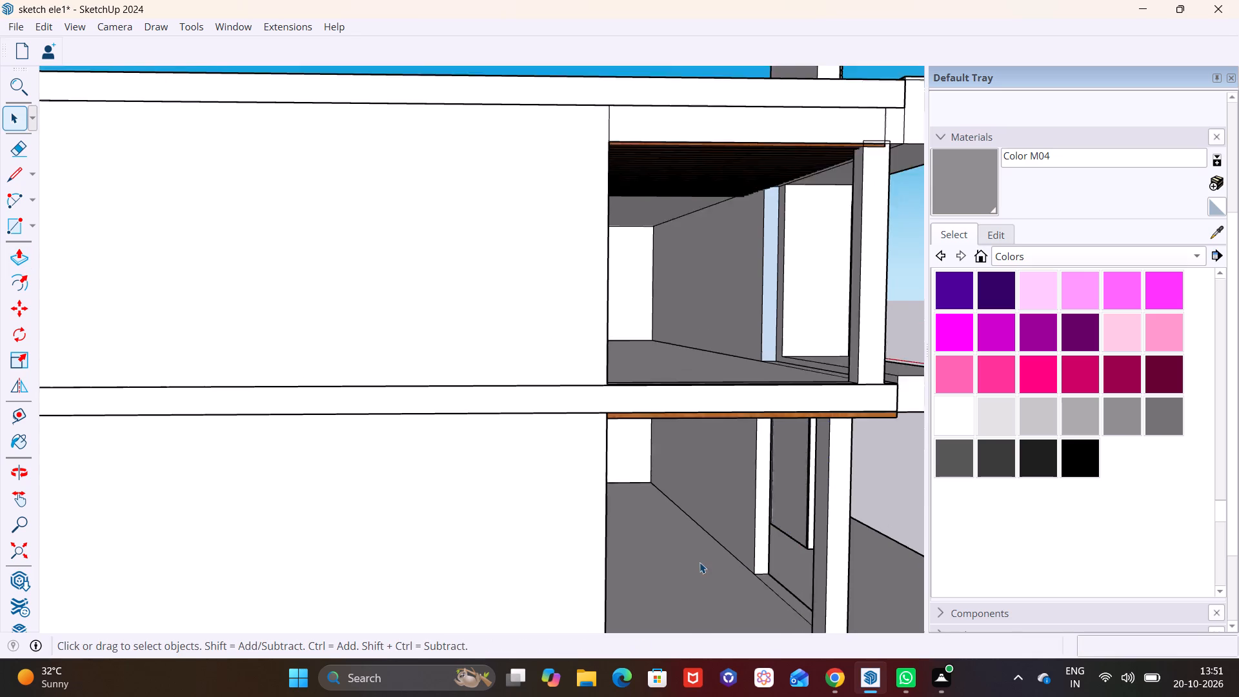
scroll(700, 562, down, 5)
middle_drag(649, 575, 148, 559)
middle_drag(463, 545, 206, 573)
scroll(245, 547, down, 2)
middle_drag(267, 556, 367, 541)
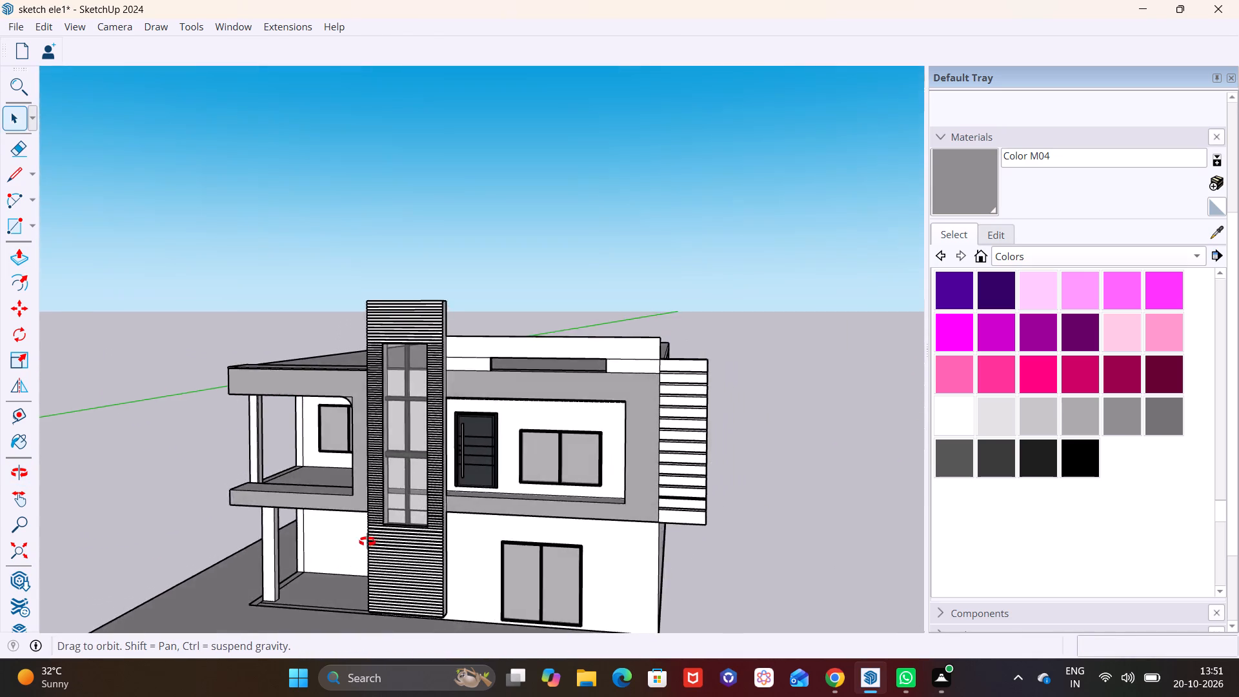
middle_drag(367, 541, 430, 572)
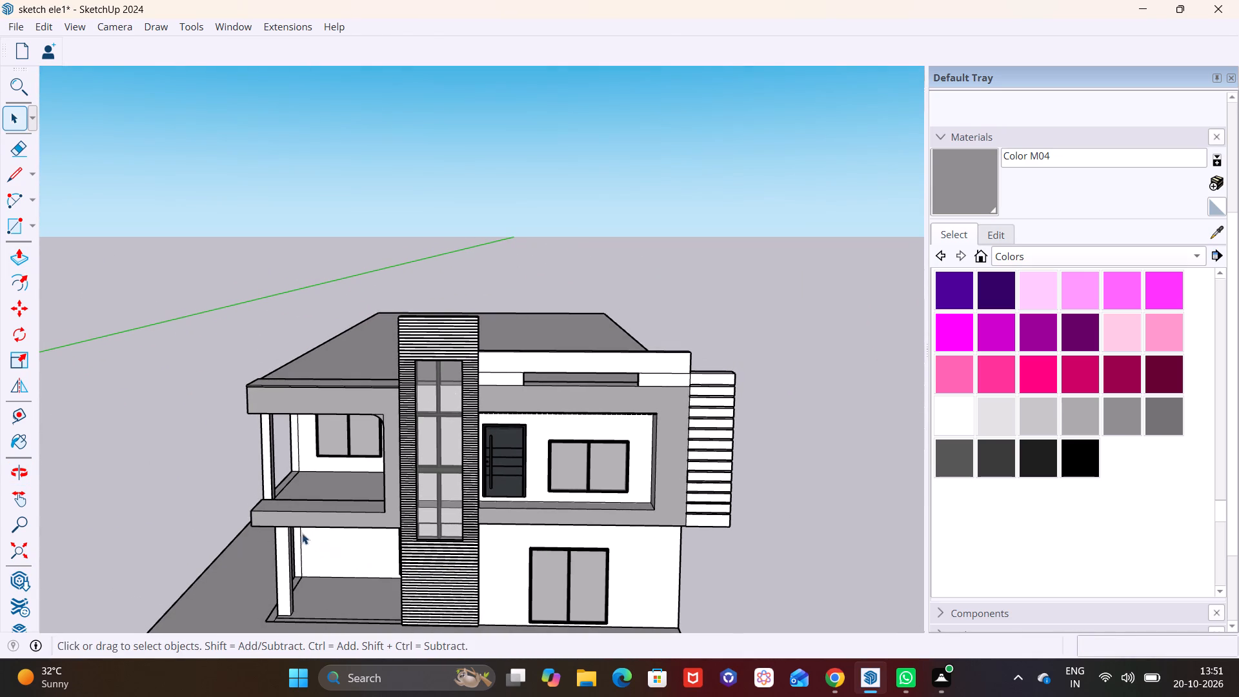
Undo the separate porch column, its floor rectangle and the balcony column above, back to the open balcony and porch.
key(ctrl+z)
key(ctrl+z)
key(ctrl+z)
key(ctrl+z)
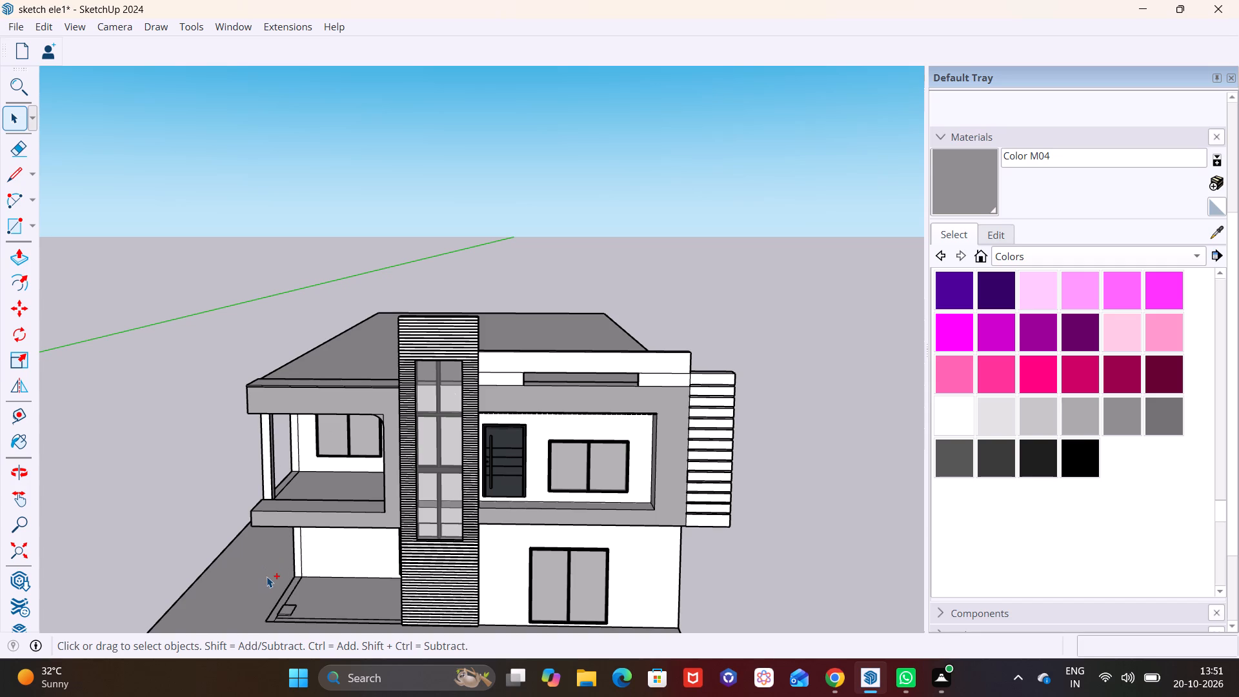
key(ctrl+z)
key(ctrl+z)
key(ctrl+z)
key(ctrl+z)
key(ctrl+z)
key(ctrl+z)
key(ctrl+z)
key(ctrl+z)
key(ctrl+z)
key(ctrl+z)
key(ctrl+z)
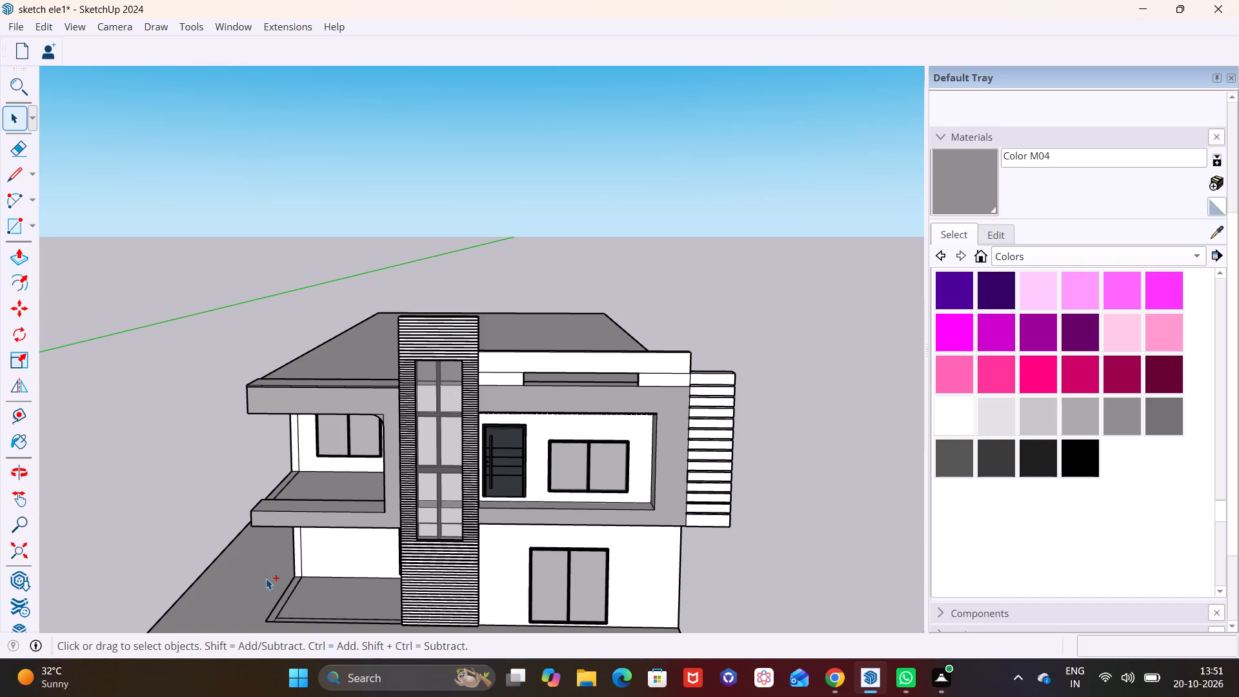
Draw a small rectangle across the wooden slats of the upper balcony ceiling, near its outer front corner.
middle_drag(301, 482, 252, 596)
scroll(273, 494, up, 9)
middle_drag(343, 529, 378, 491)
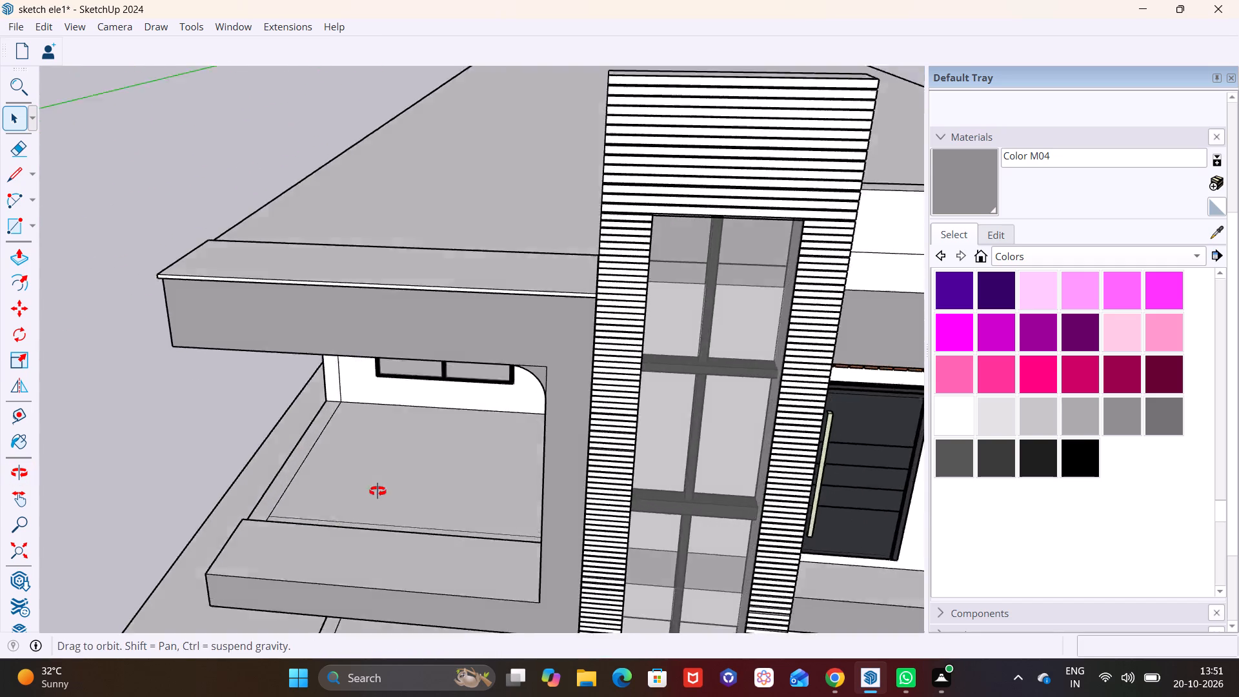
middle_drag(378, 491, 467, 259)
middle_drag(310, 285, 341, 299)
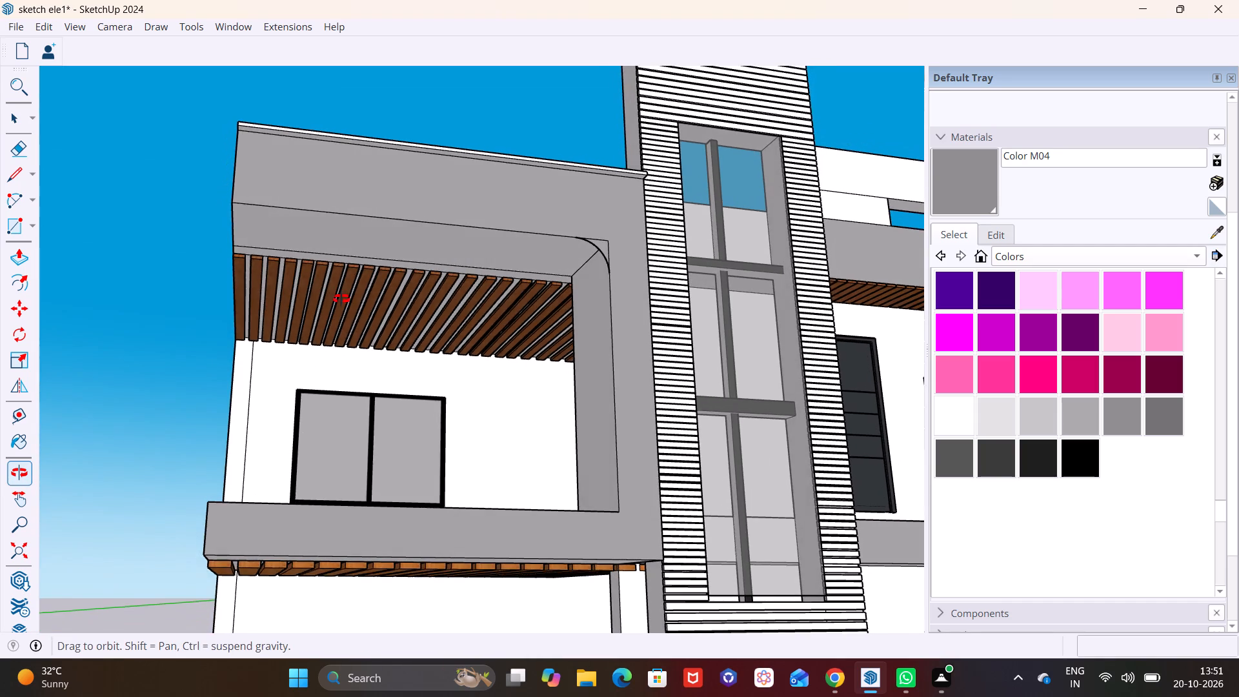
middle_drag(341, 299, 366, 336)
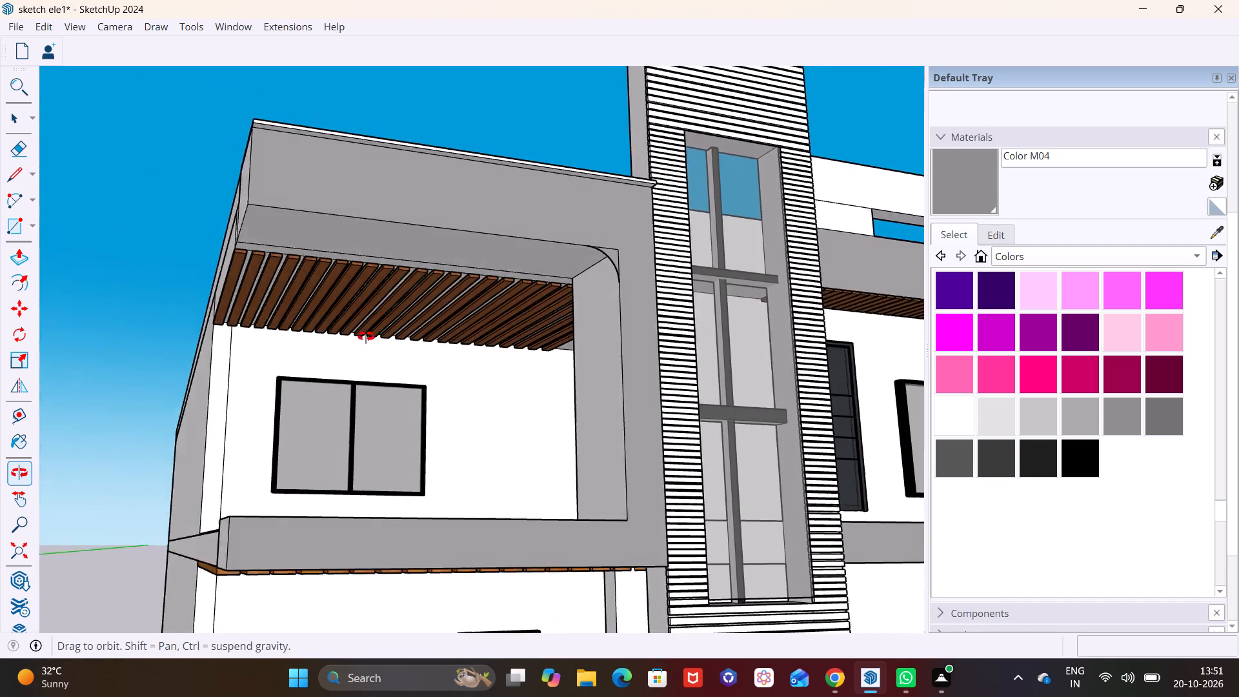
middle_drag(366, 336, 294, 439)
middle_drag(290, 301, 341, 156)
scroll(282, 181, up, 3)
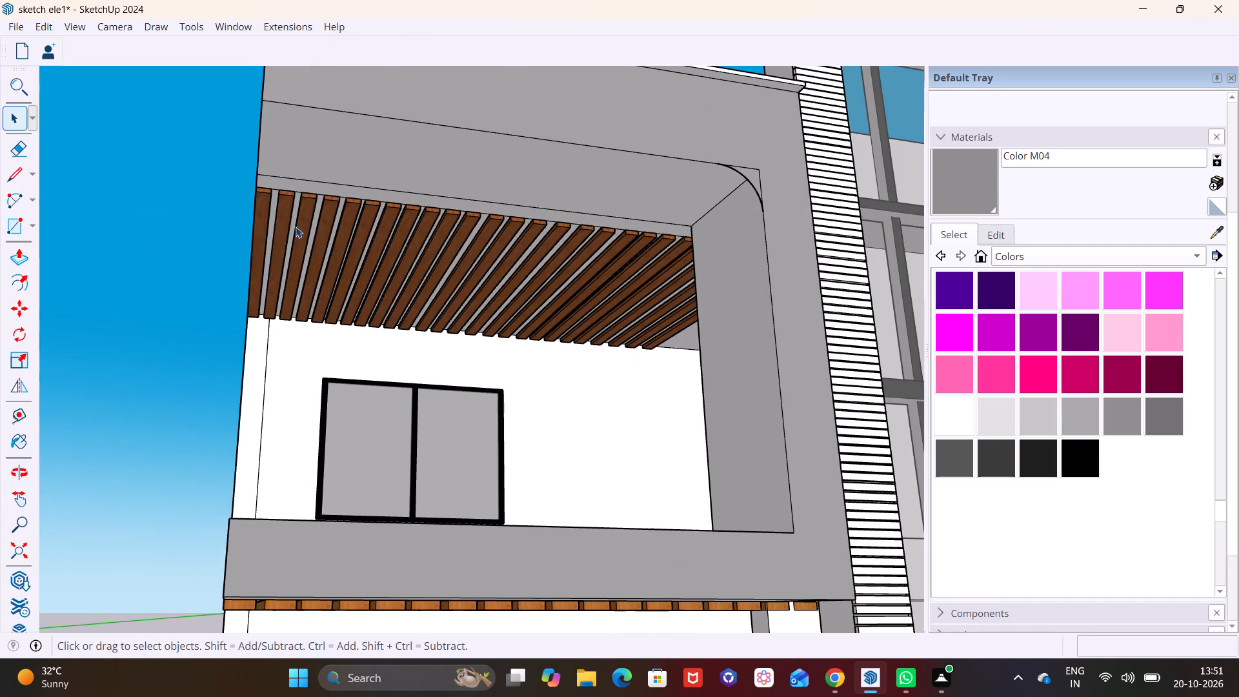
shift+middle_drag(310, 221, 315, 275)
scroll(308, 272, up, 3)
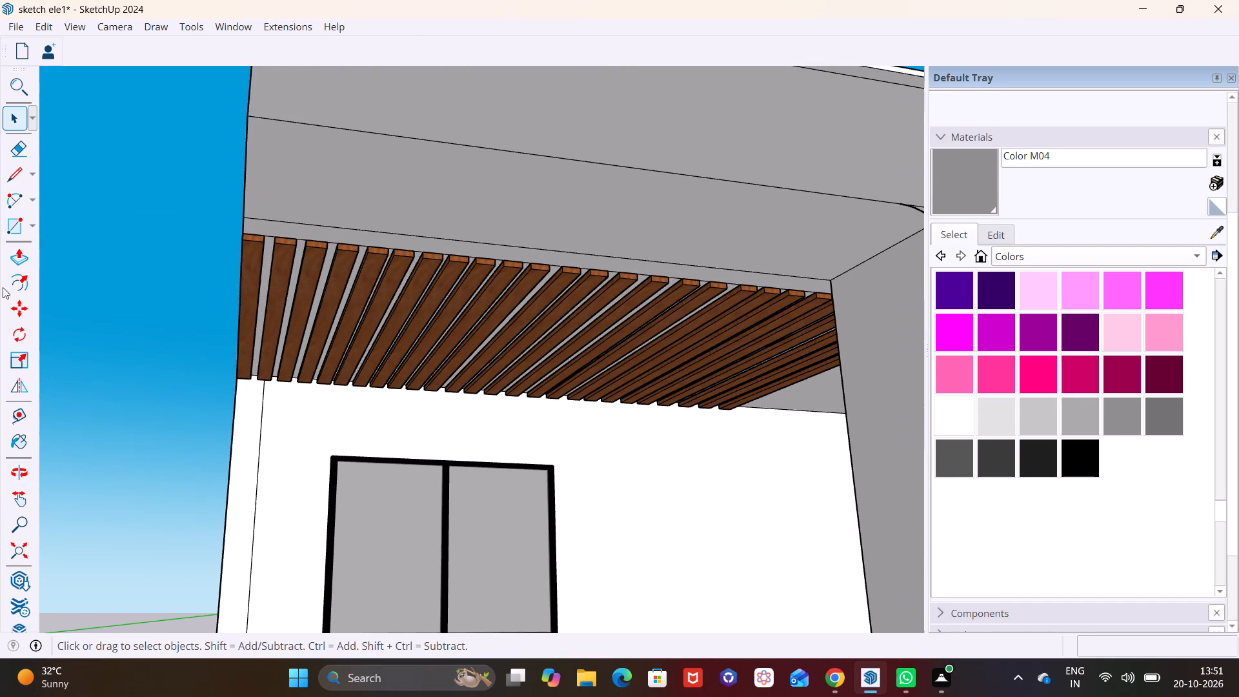
click(37, 219)
click(38, 227)
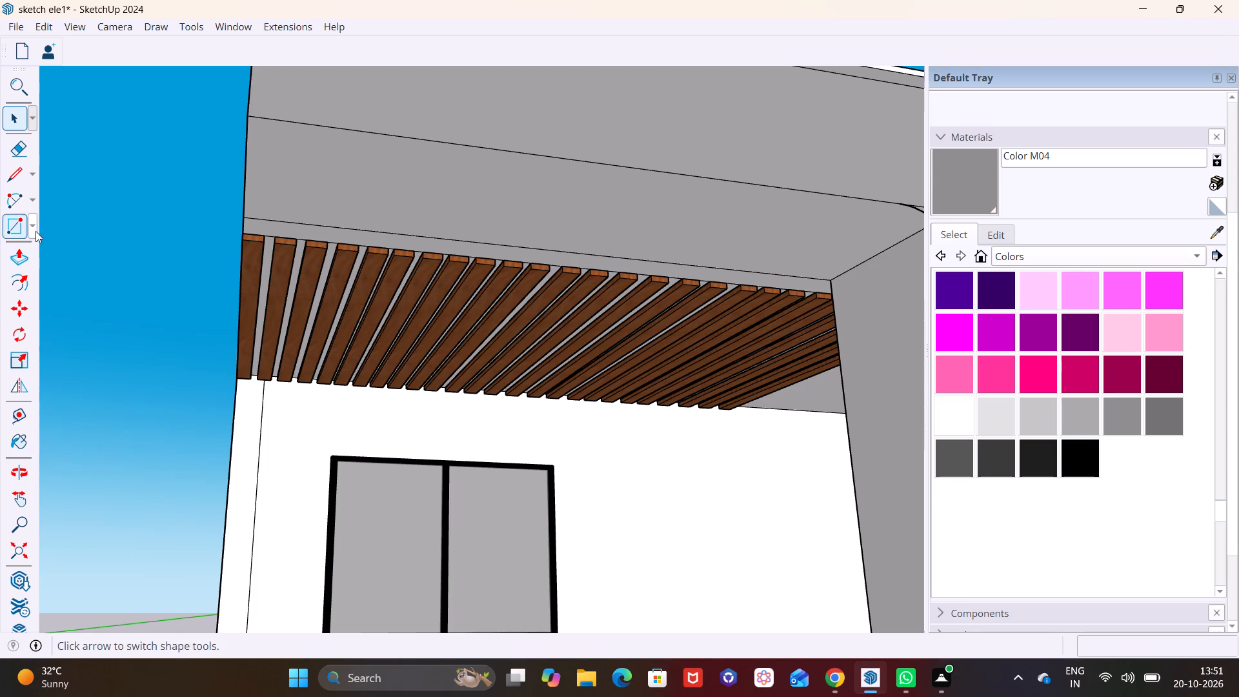
click(35, 231)
click(45, 248)
click(276, 265)
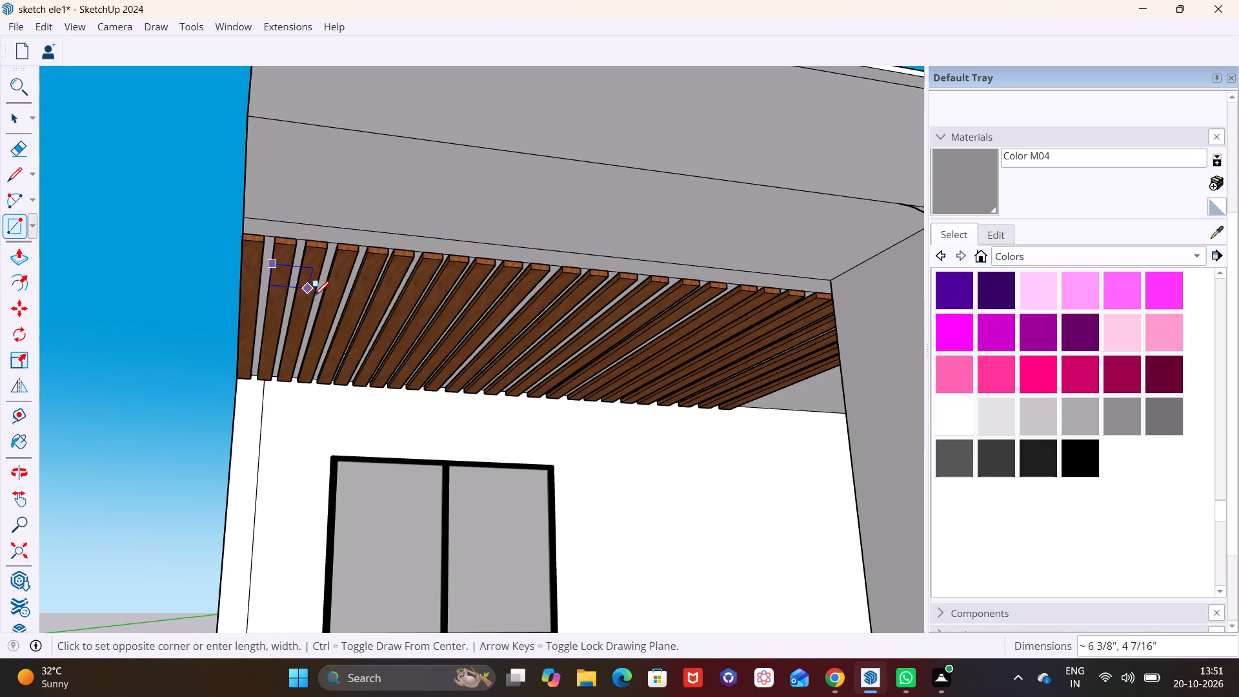
click(323, 312)
key(space)
Push/Pull the ceiling rectangle down about 19' 7 9/16" to the porch floor, forming one continuous two-storey corner column.
click(307, 297)
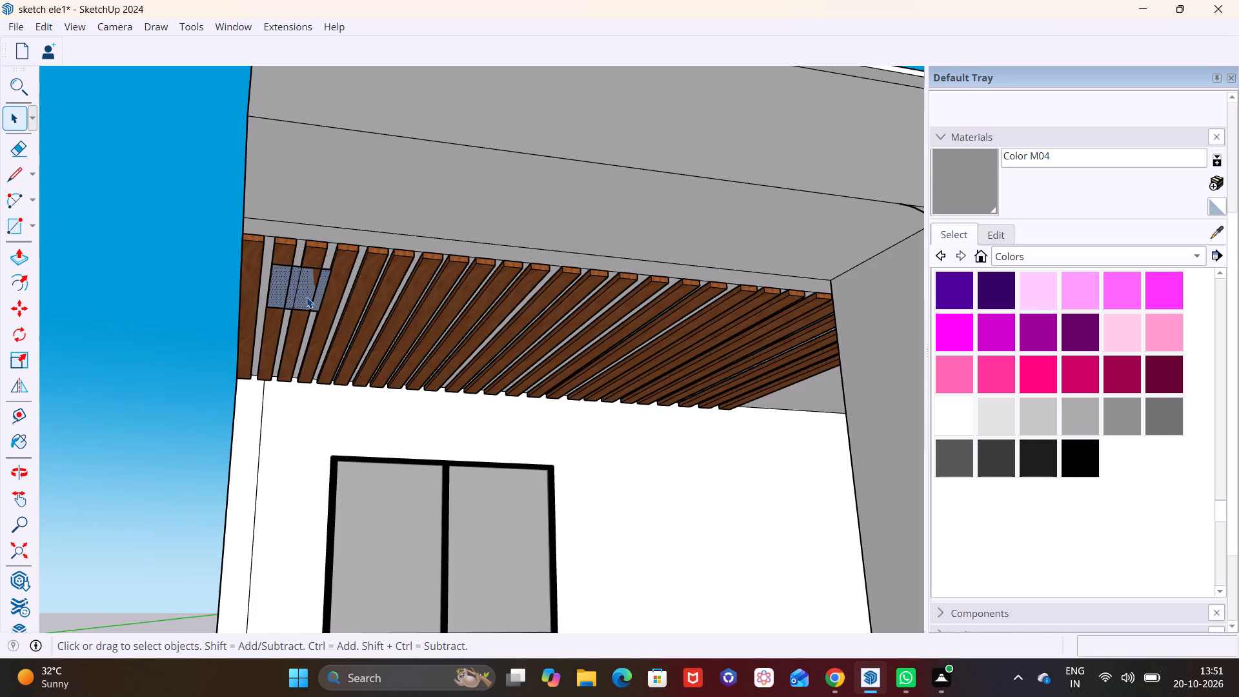
click(24, 254)
click(296, 292)
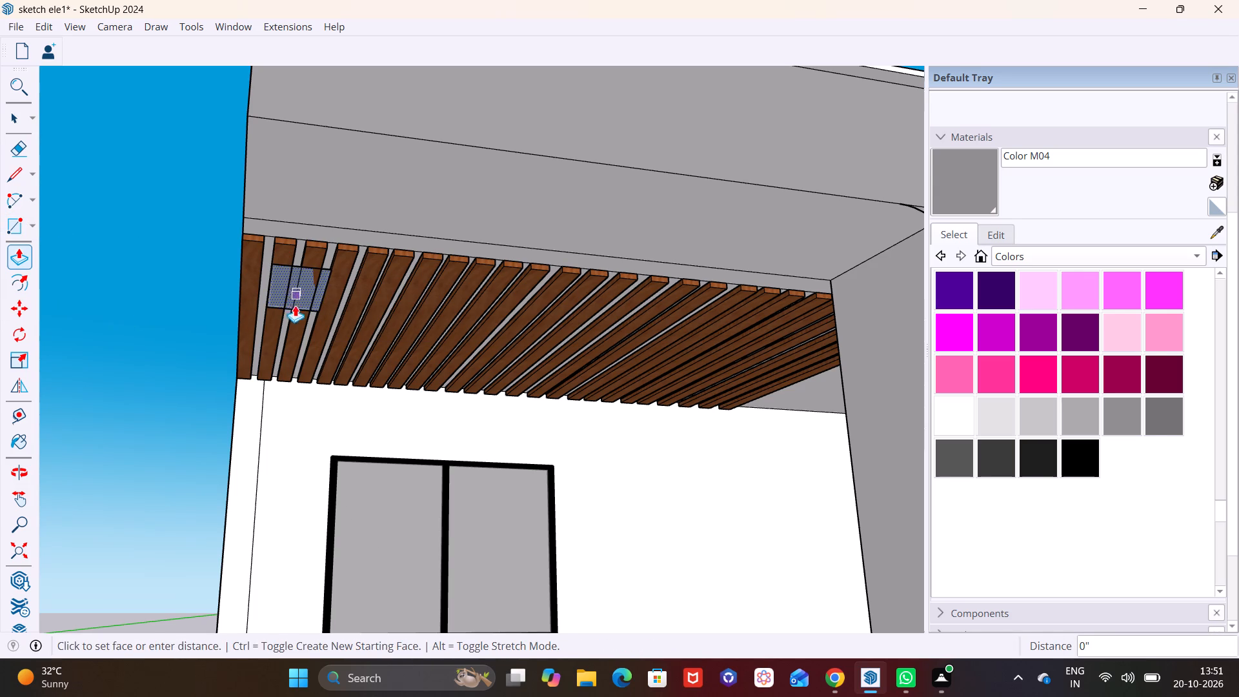
scroll(311, 401, down, 12)
middle_drag(310, 441, 268, 536)
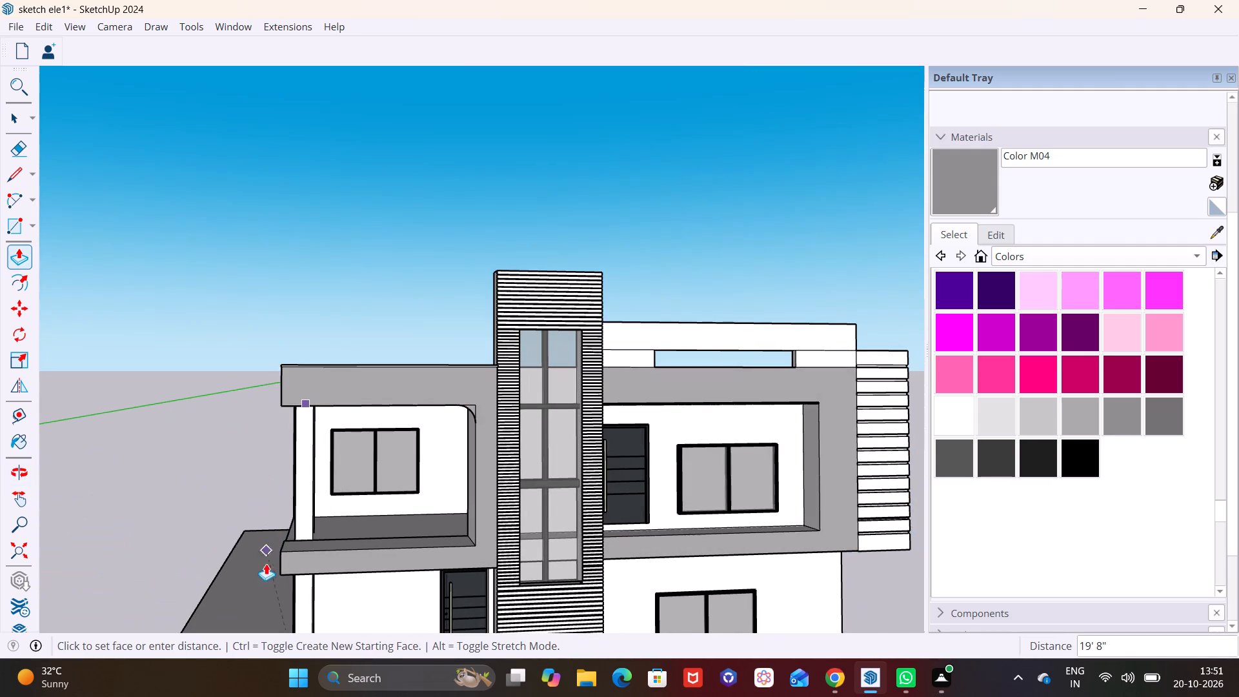
middle_drag(274, 572, 211, 352)
shift+scroll(211, 352, down, 1)
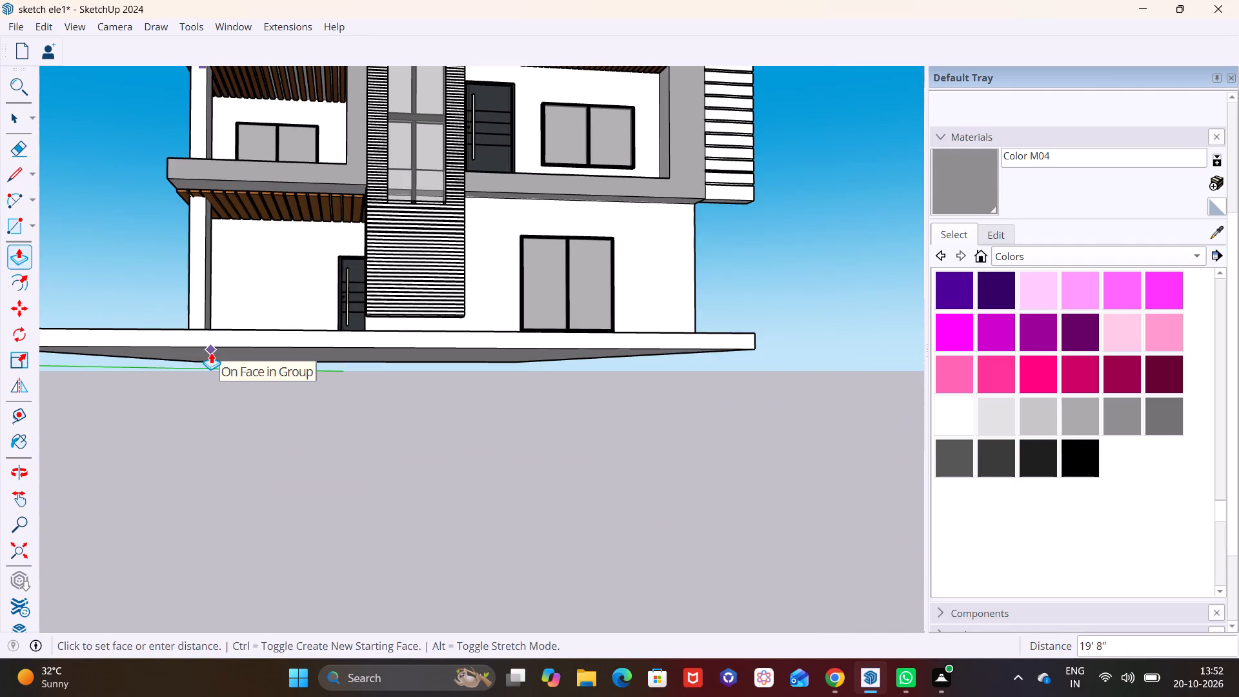
middle_drag(214, 343, 214, 402)
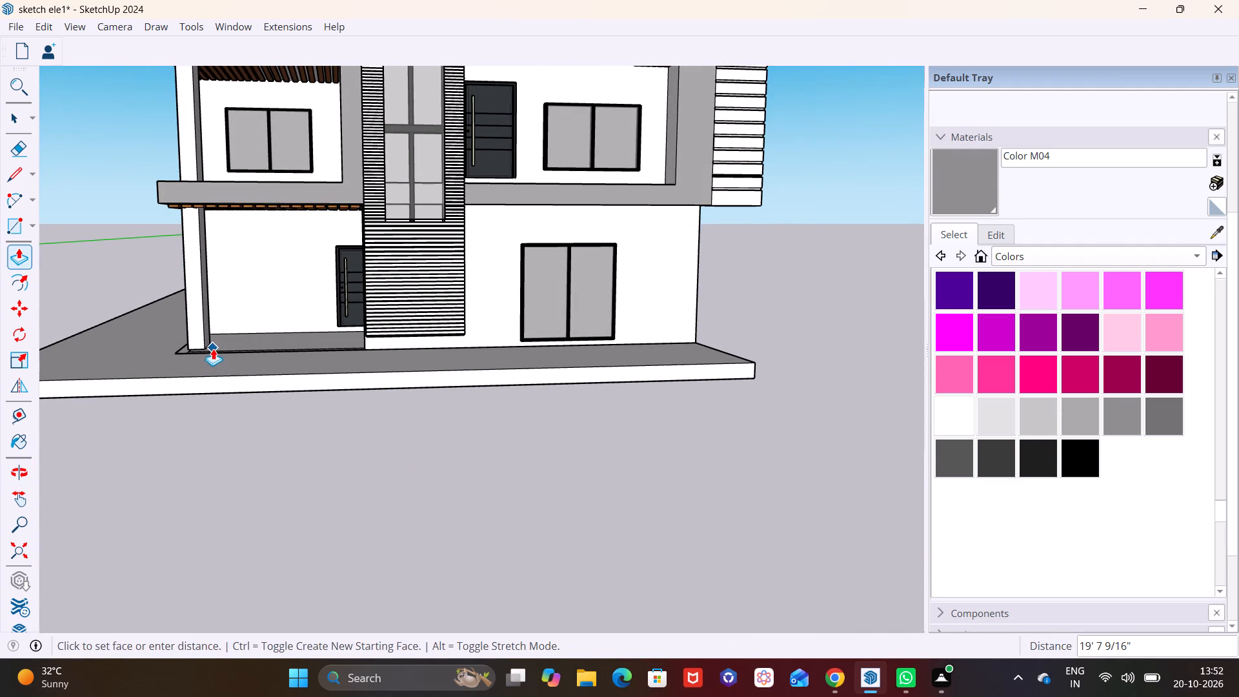
click(212, 352)
key(space)
Push/Pull the two-storey column's rear face about 1' 2 3/16" toward the front to slim its depth.
scroll(232, 347, up, 11)
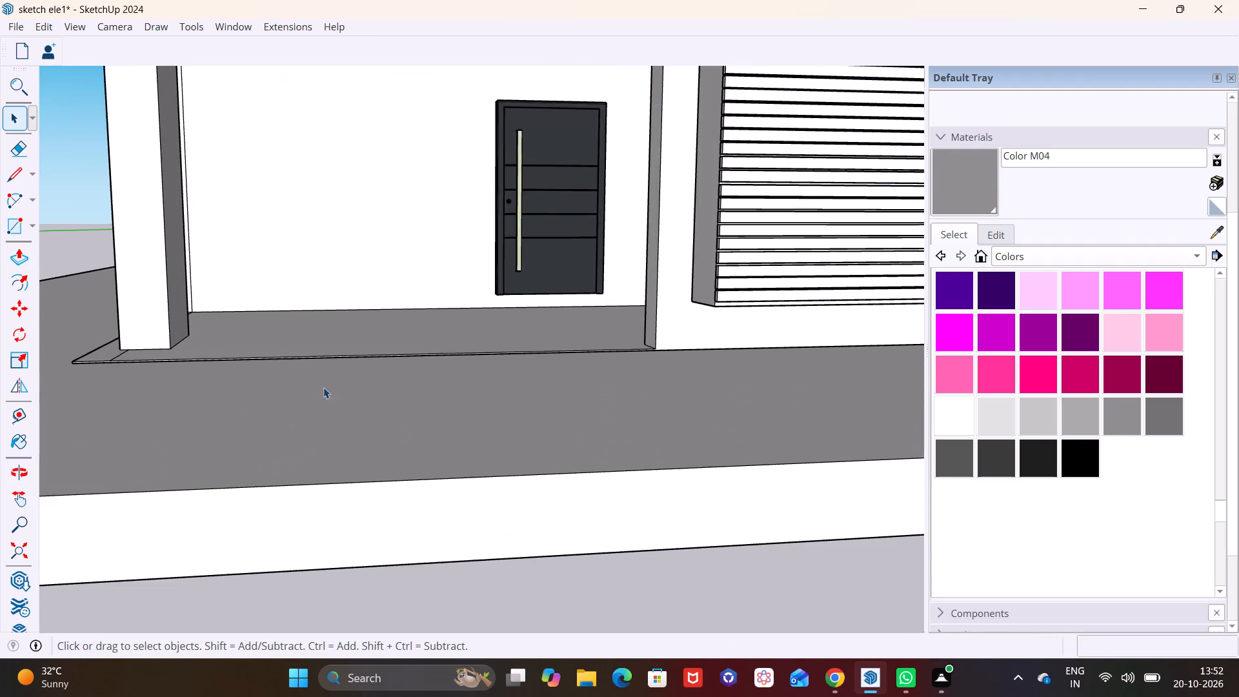
middle_drag(323, 387, 218, 359)
scroll(269, 363, down, 20)
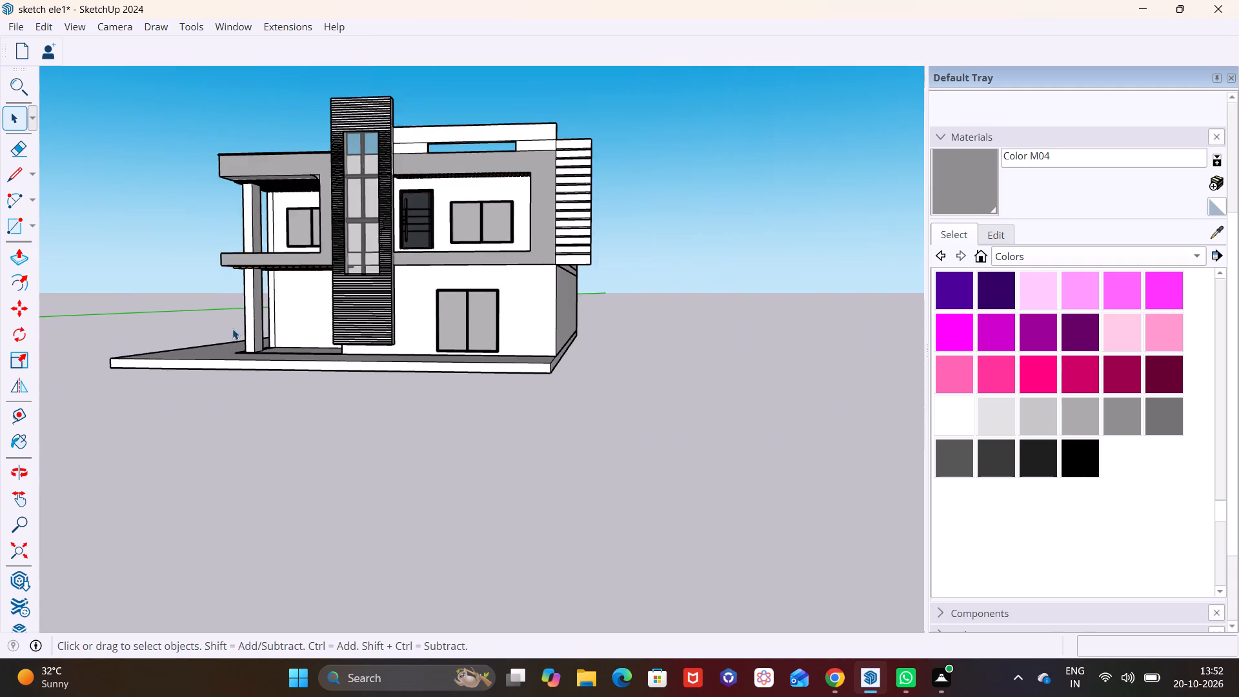
middle_drag(236, 328, 687, 376)
scroll(465, 272, up, 6)
middle_drag(480, 373, 736, 405)
scroll(683, 376, up, 4)
click(634, 365)
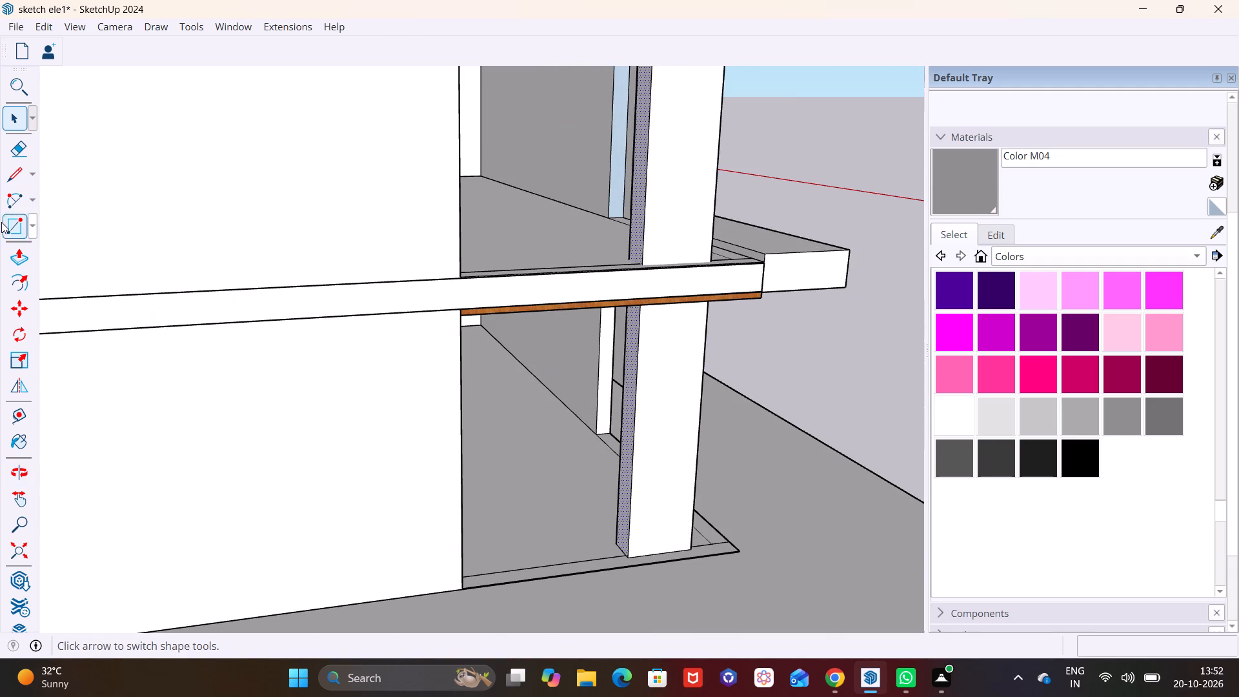
click(10, 258)
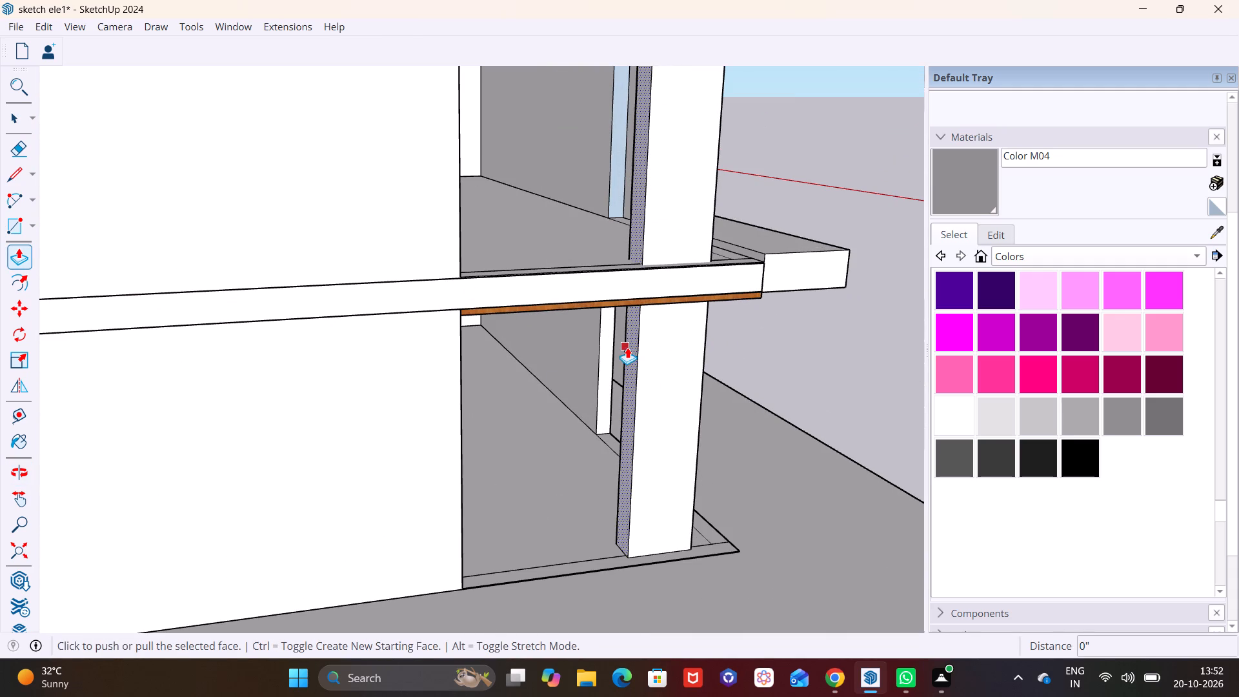
click(630, 345)
drag(656, 343, 650, 356)
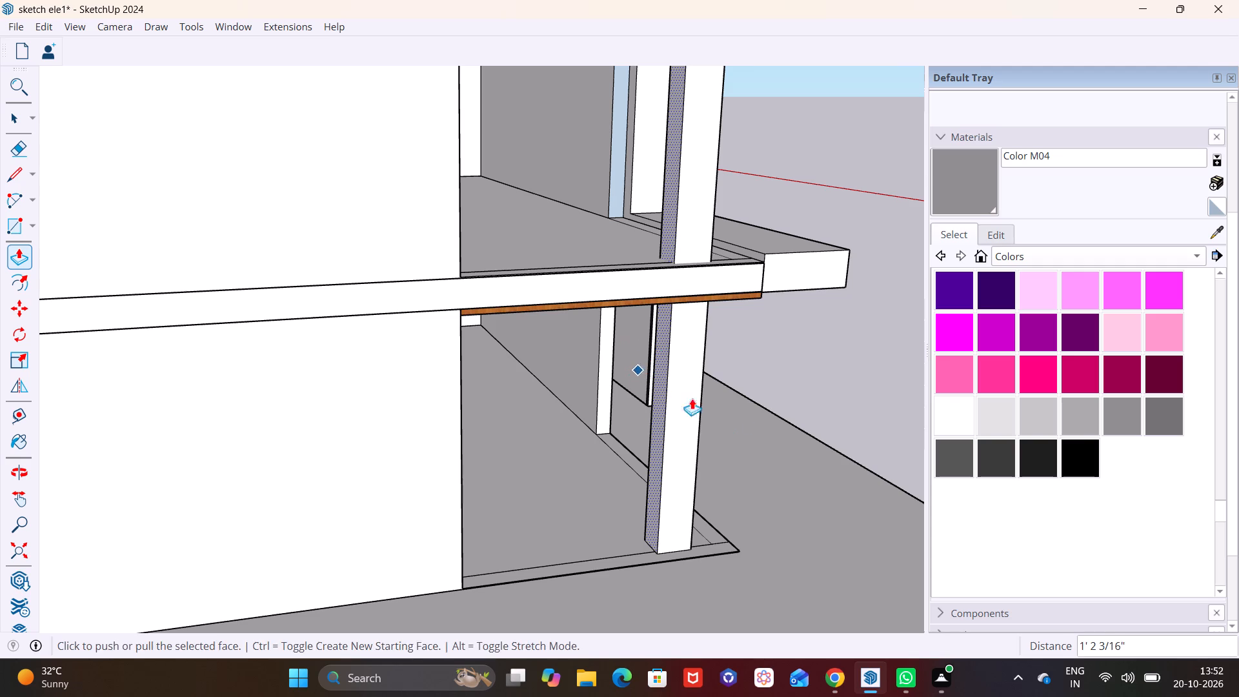
key(space)
click(755, 425)
Examine the whole house from the front, above and the porch side, checking the corner column against the facade.
middle_drag(759, 428, 176, 458)
scroll(213, 441, down, 5)
shift+middle_drag(406, 497, 270, 581)
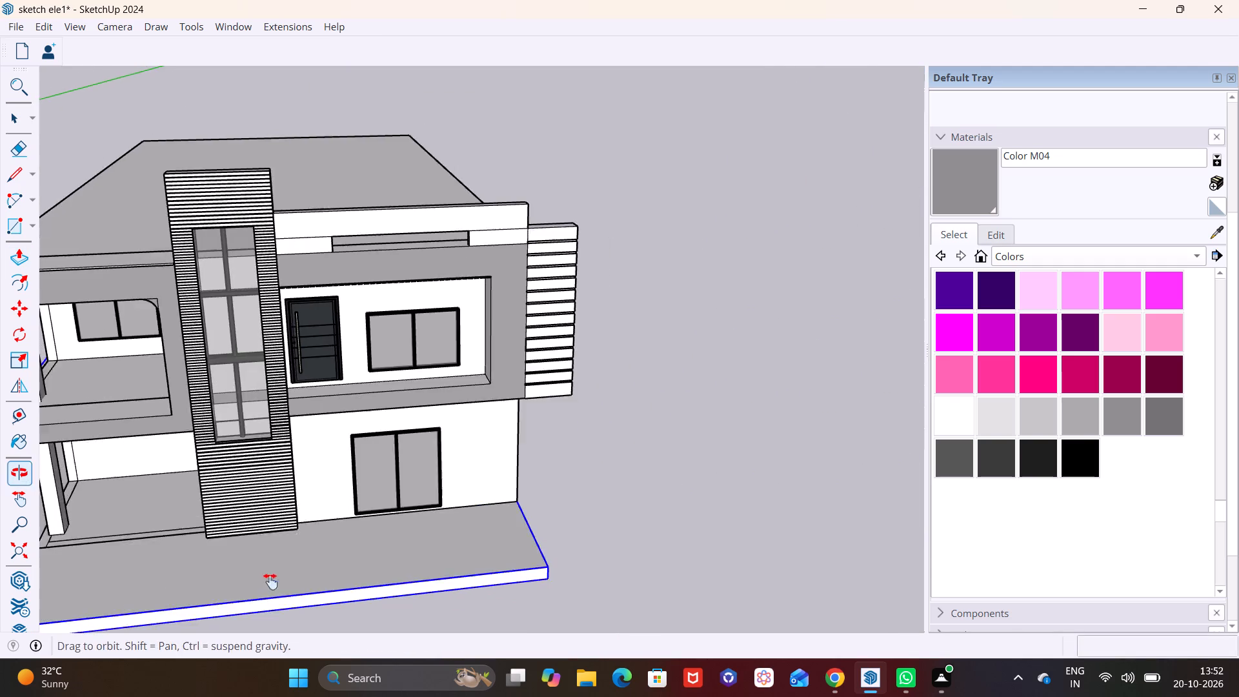
shift+middle_drag(270, 581, 268, 581)
scroll(212, 524, up, 1)
middle_drag(234, 515, 310, 415)
click(848, 458)
click(714, 483)
middle_drag(698, 500, 533, 576)
shift+middle_drag(467, 450, 754, 496)
middle_drag(737, 481, 774, 393)
shift+middle_drag(709, 420, 583, 527)
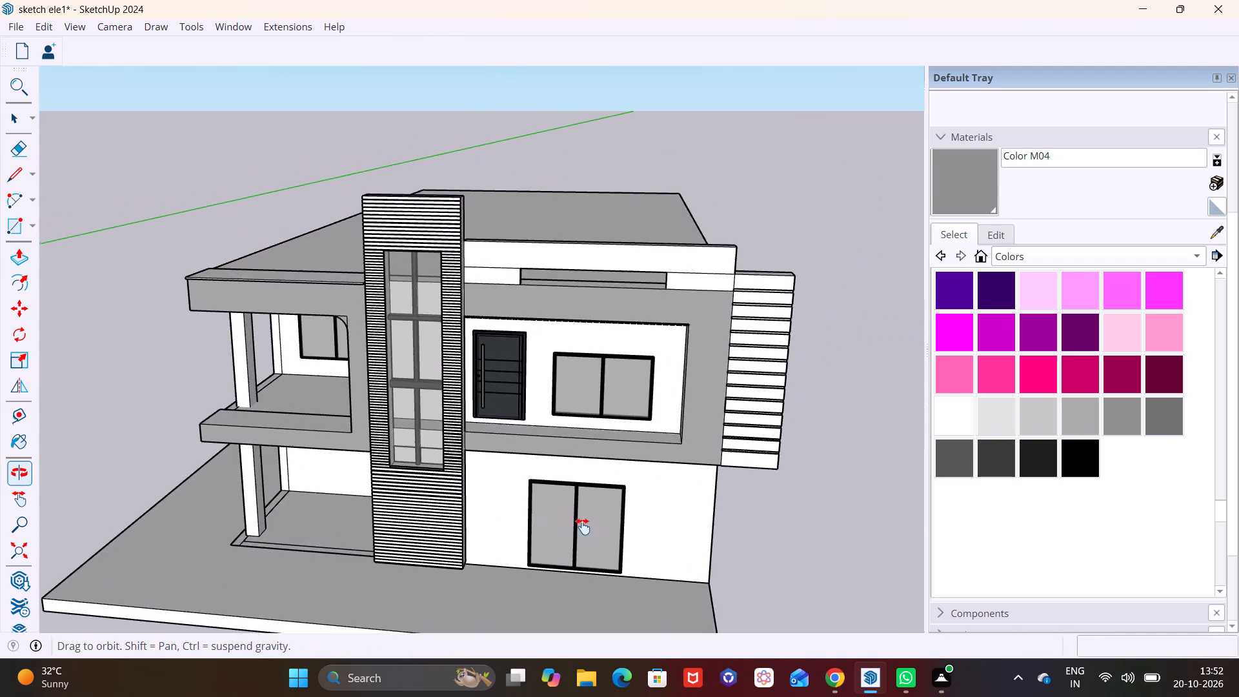
shift+middle_drag(583, 527, 585, 521)
middle_drag(633, 485, 656, 427)
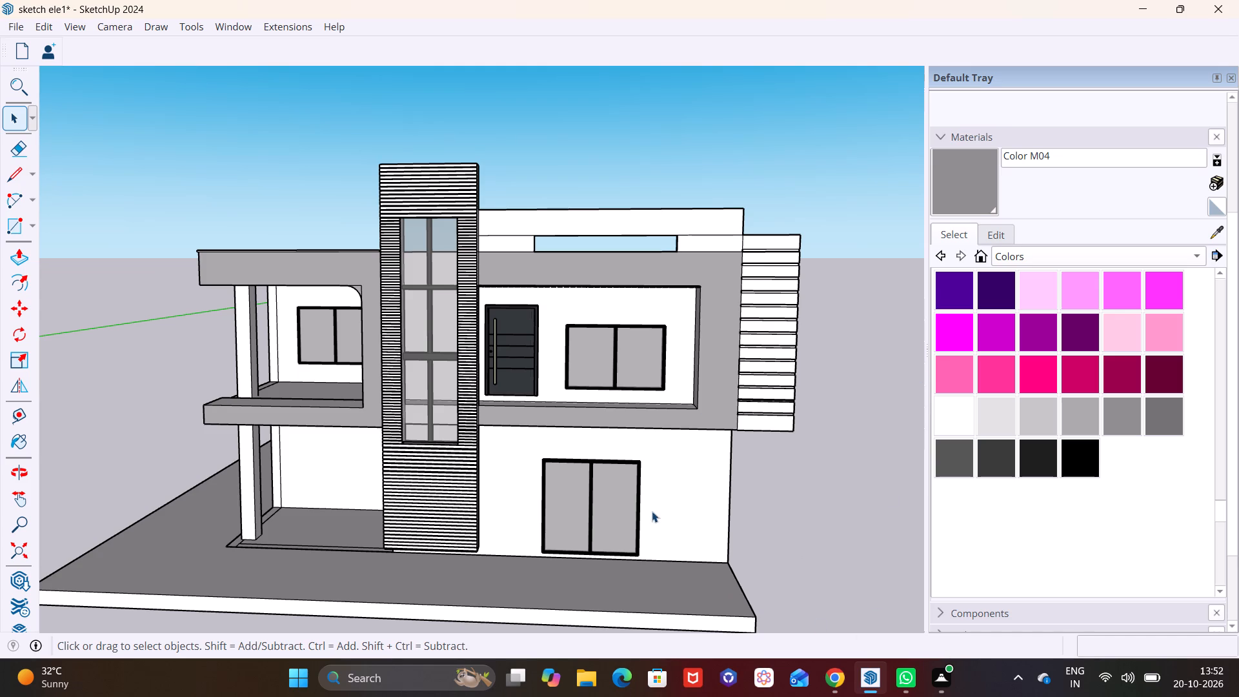
shift+middle_drag(629, 504, 530, 413)
shift+scroll(617, 496, up, 1)
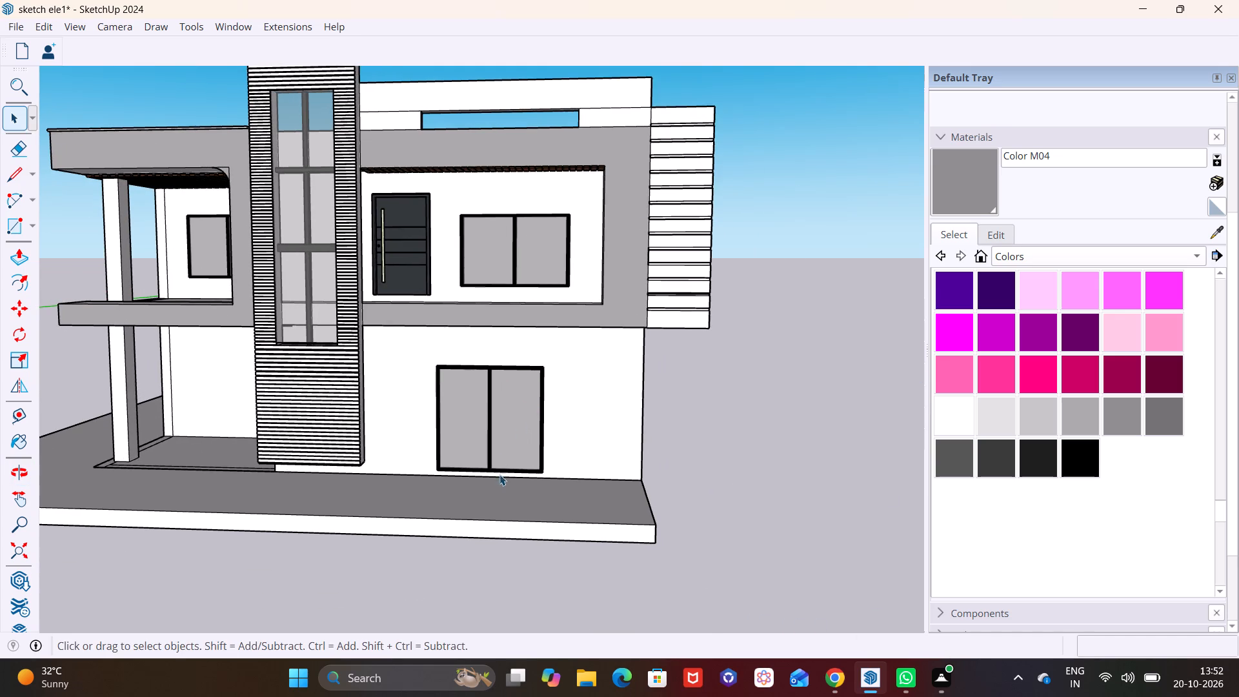
middle_drag(495, 490, 545, 534)
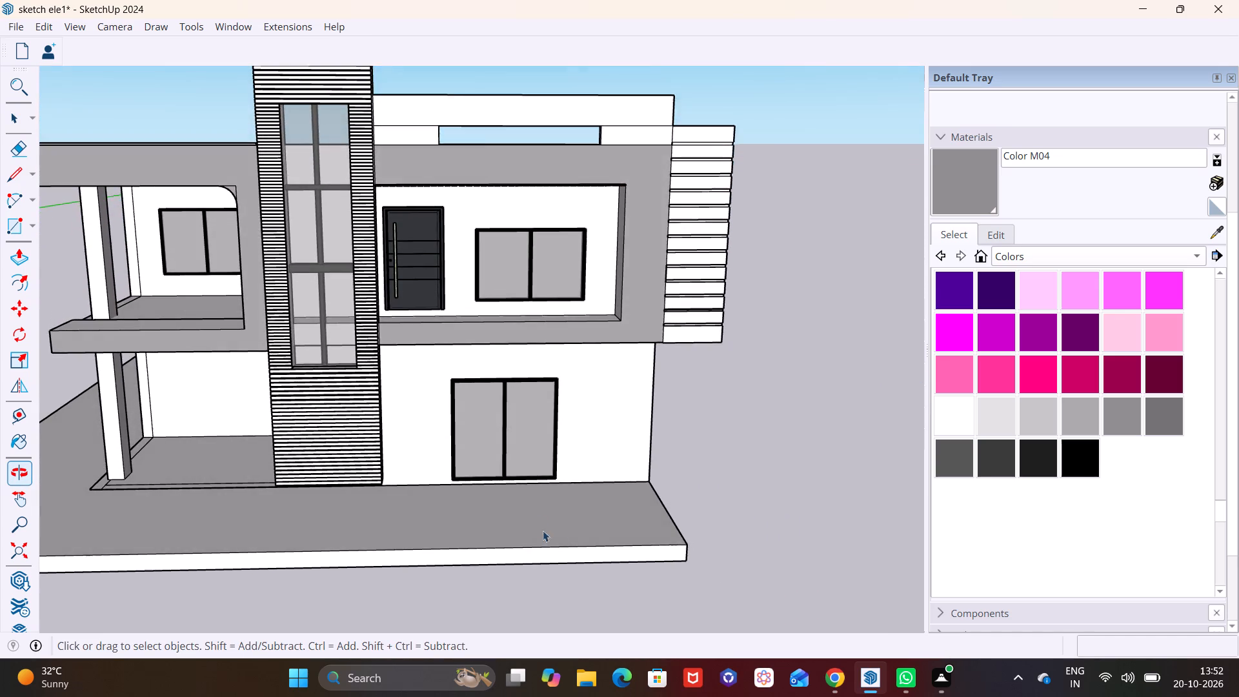
scroll(530, 514, down, 5)
middle_drag(494, 510, 526, 512)
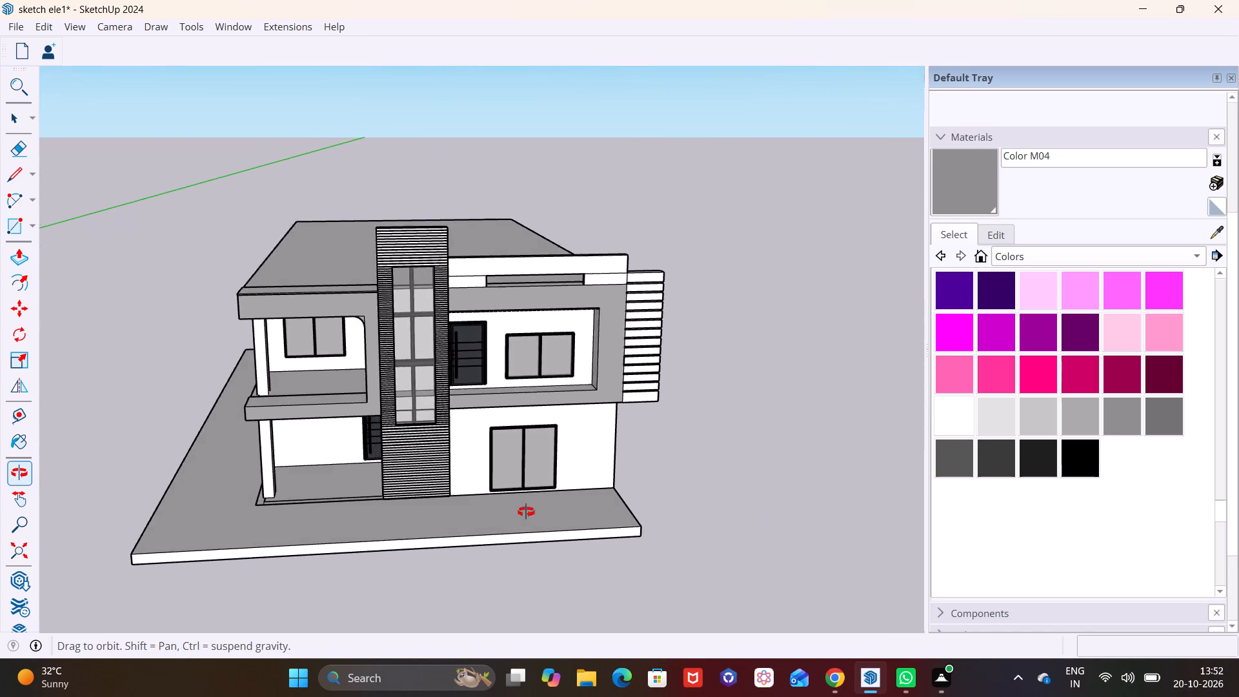
middle_drag(526, 512, 756, 534)
scroll(394, 445, down, 3)
scroll(246, 527, down, 1)
Open the base slab group, Push/Pull its long porch-side face slightly inward toward the house, and close the group.
scroll(298, 542, up, 3)
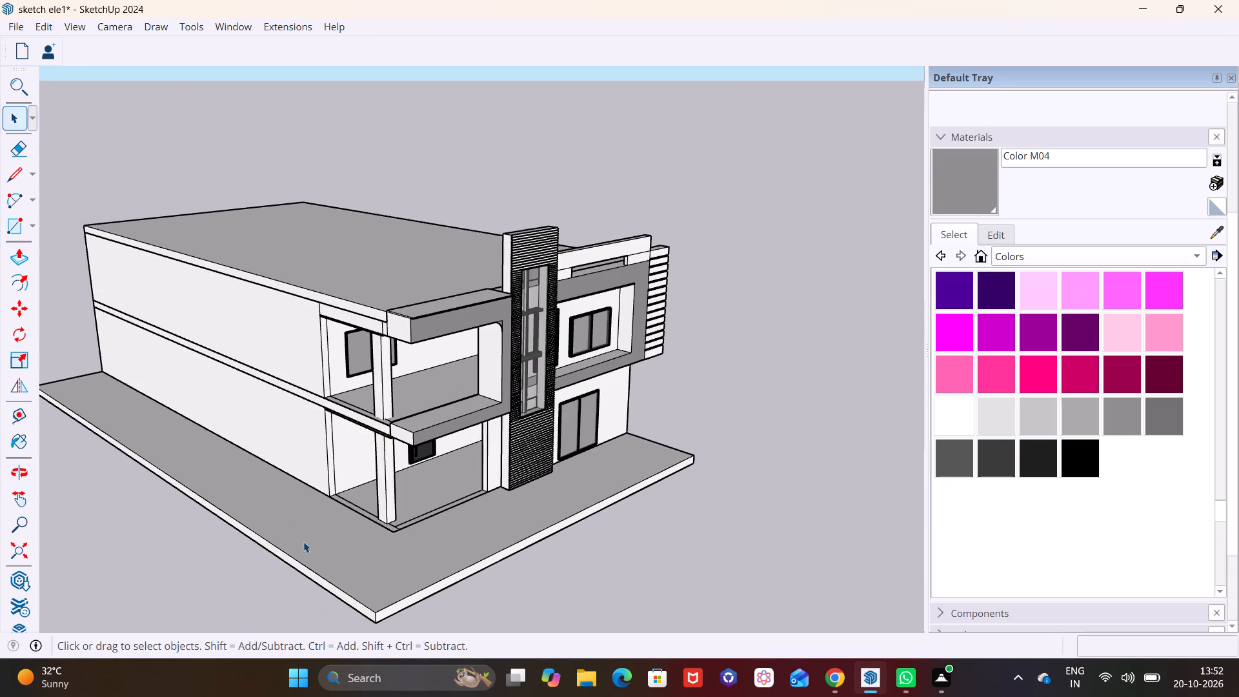
scroll(303, 541, up, 3)
click(271, 556)
click(248, 546)
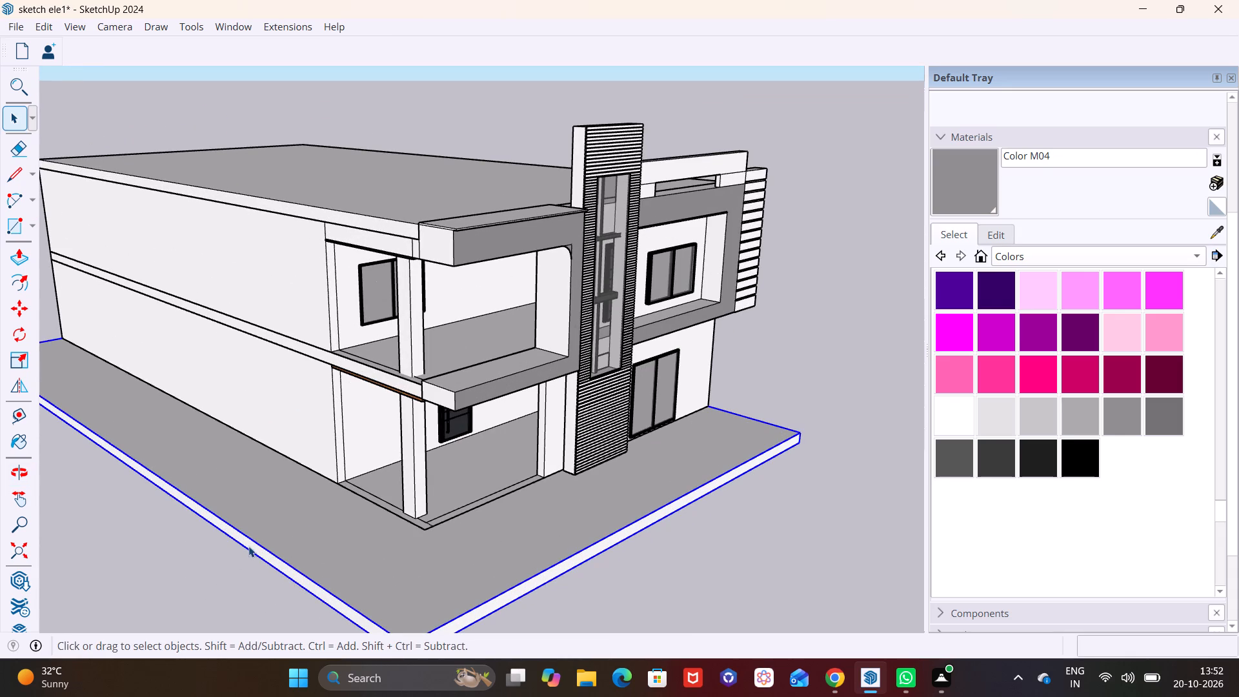
triple_click(251, 546)
click(253, 546)
click(253, 546)
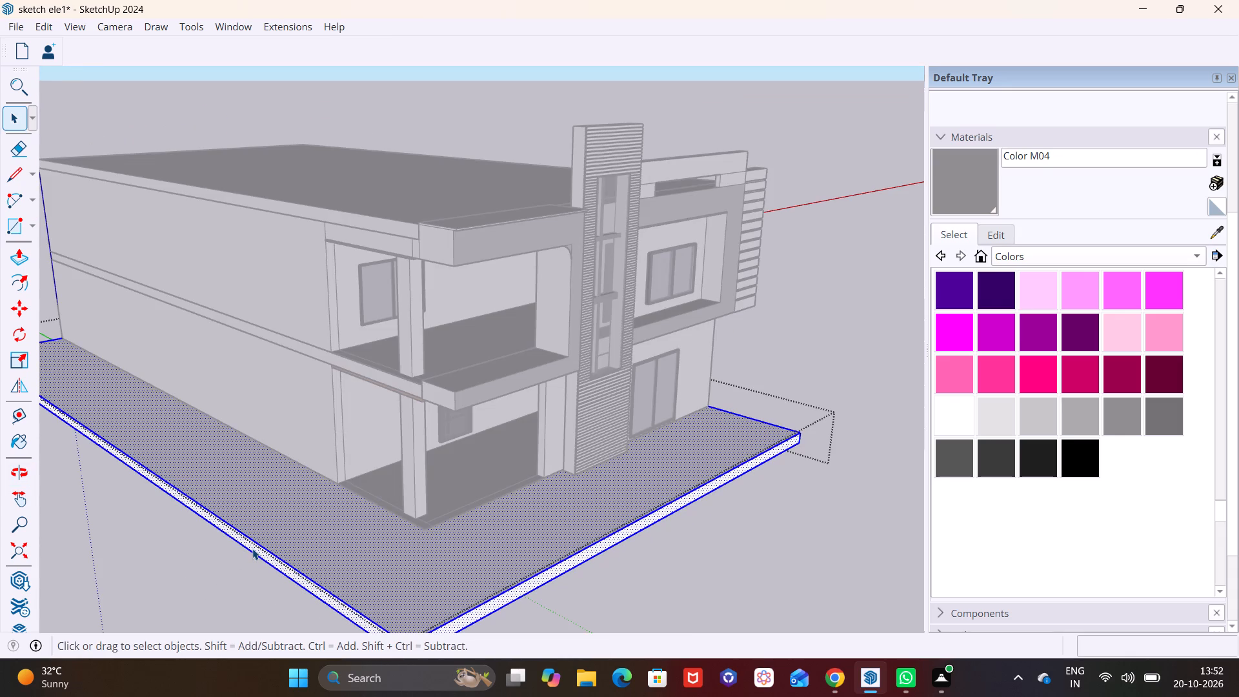
click(252, 549)
click(252, 549)
click(270, 555)
click(267, 561)
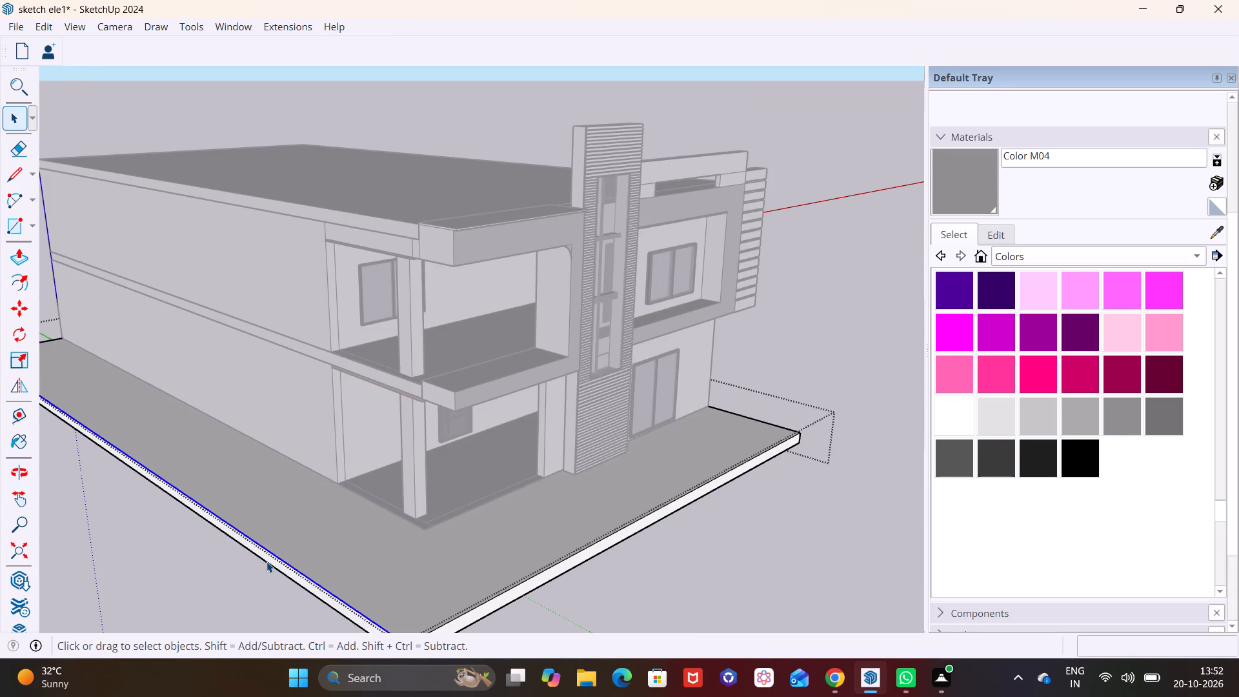
click(270, 561)
scroll(270, 561, up, 3)
click(270, 558)
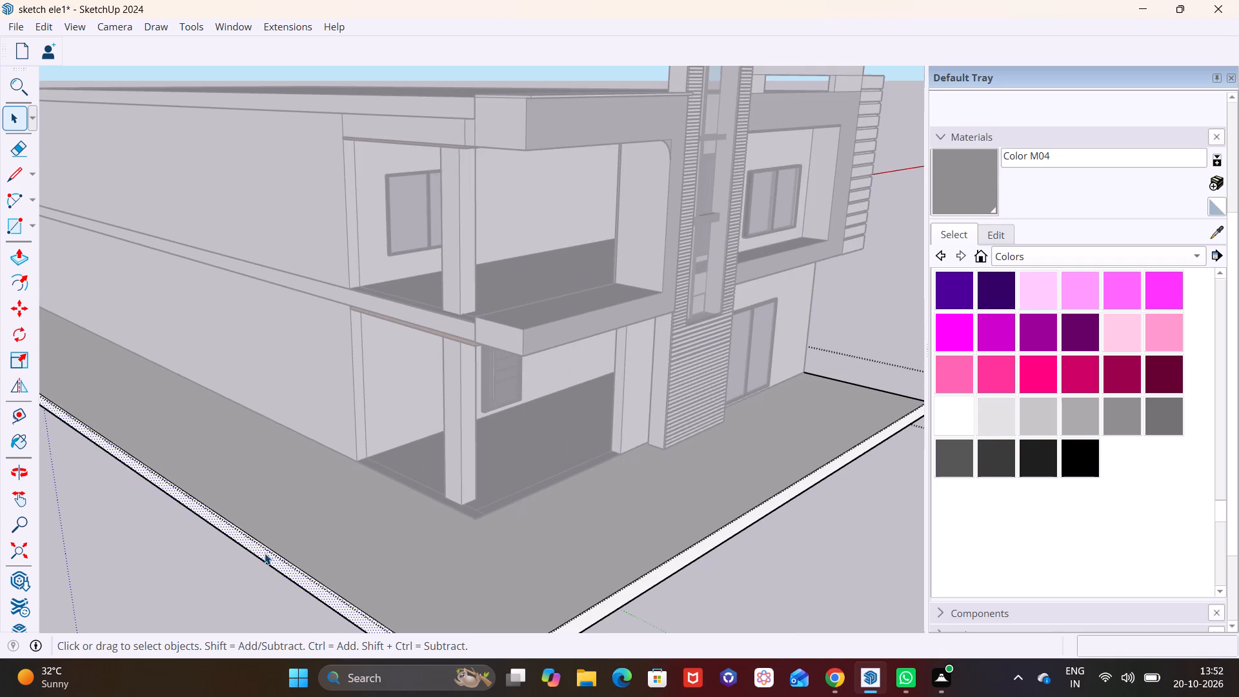
click(25, 259)
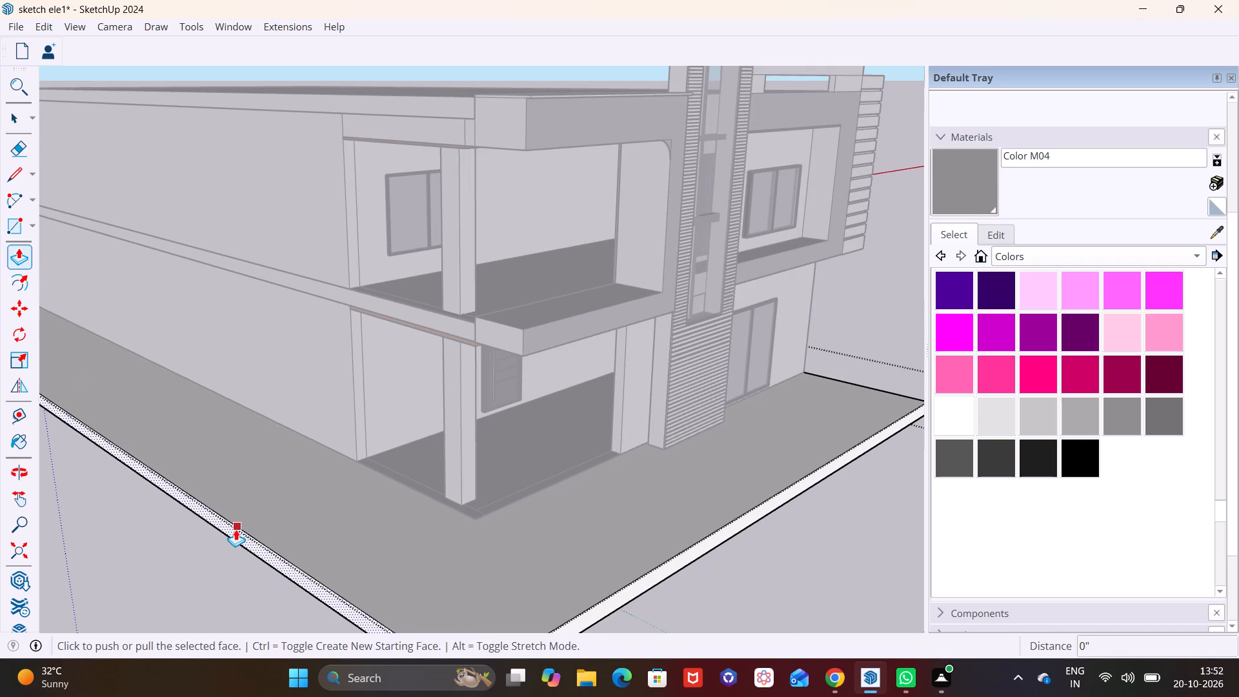
click(236, 529)
click(268, 511)
key(space)
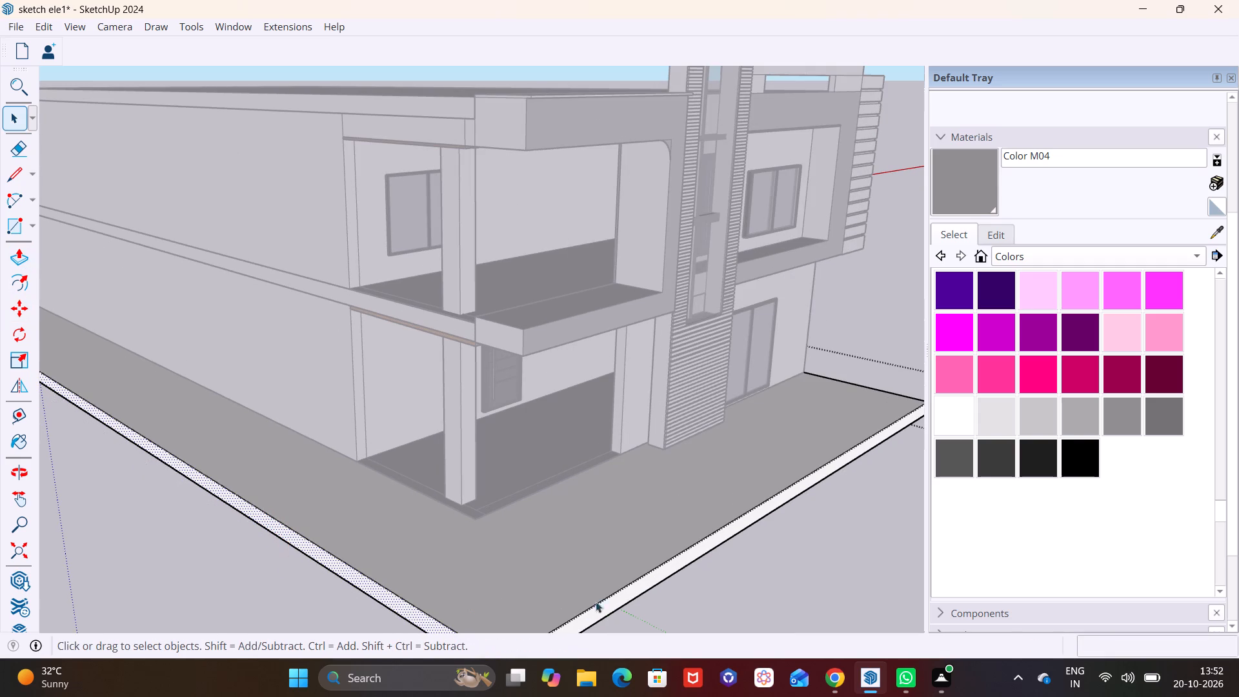
drag(716, 587, 699, 592)
scroll(481, 589, down, 2)
scroll(373, 546, down, 3)
shift+middle_drag(367, 537, 529, 620)
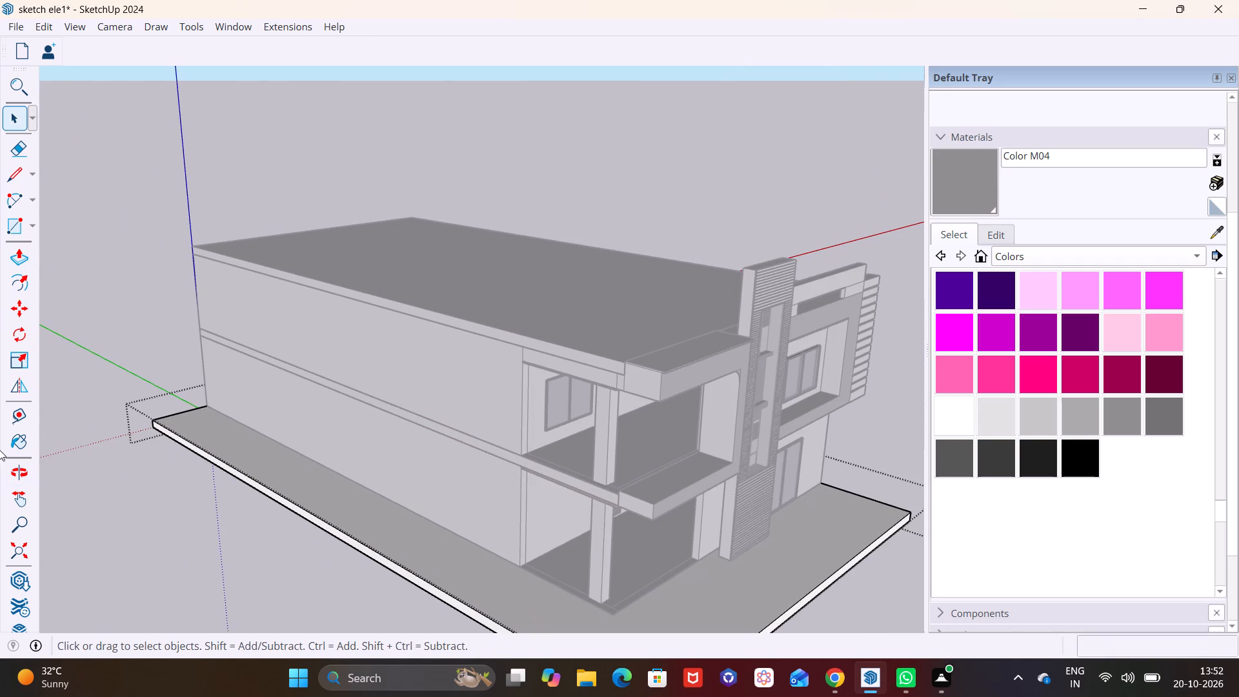
key(space)
click(146, 515)
Draw a rectangle about 7' 9" by 2' 2" on the base slab's rear porch-side corner, from the house corner to the slab's outer edge.
scroll(199, 414, up, 8)
middle_drag(179, 417, 186, 442)
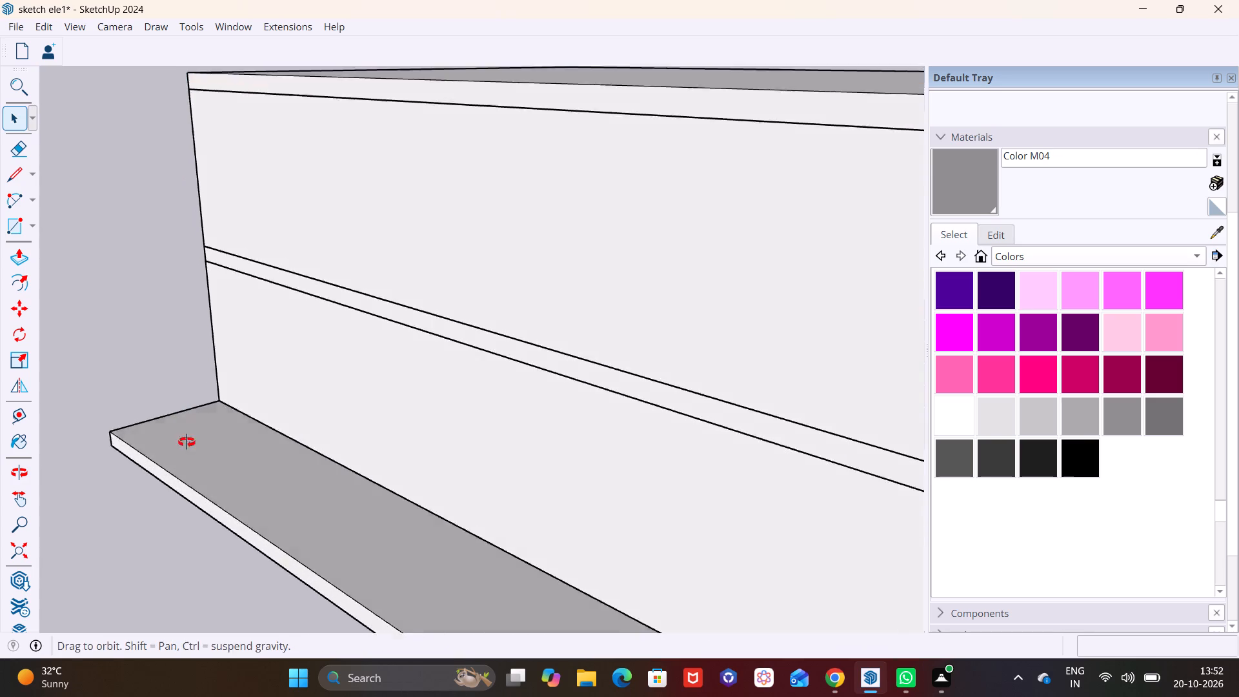
middle_drag(186, 442, 198, 501)
scroll(178, 449, up, 1)
click(32, 221)
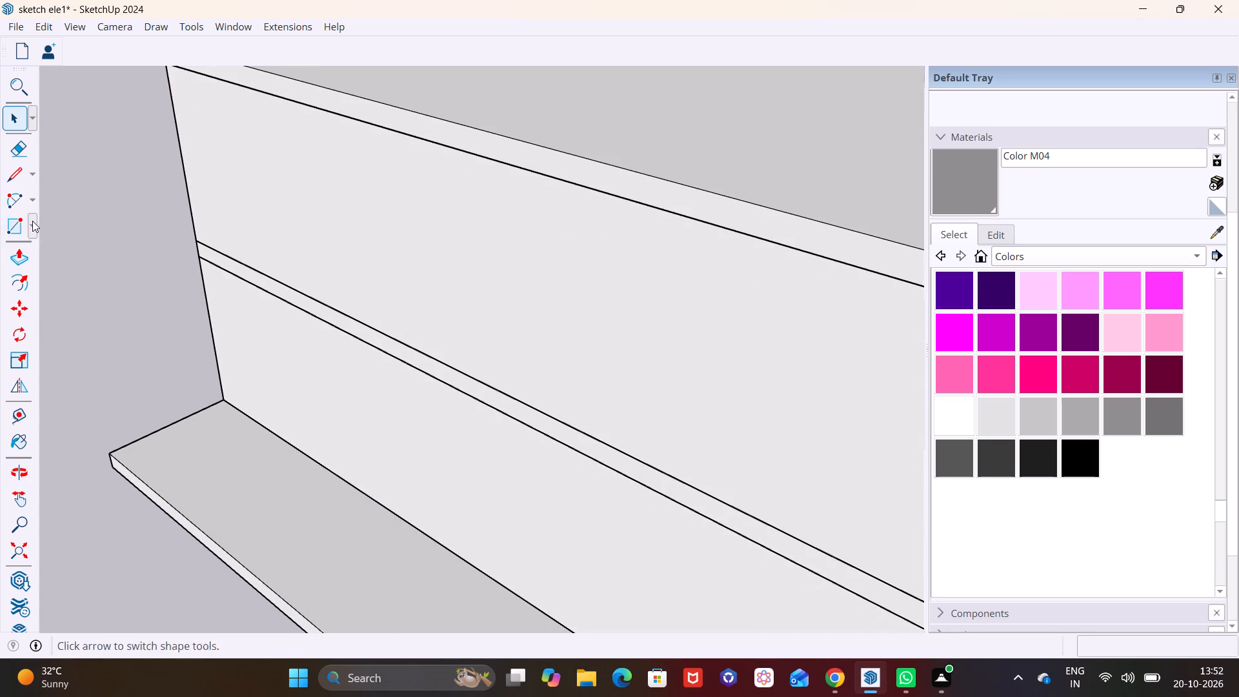
click(31, 247)
click(225, 403)
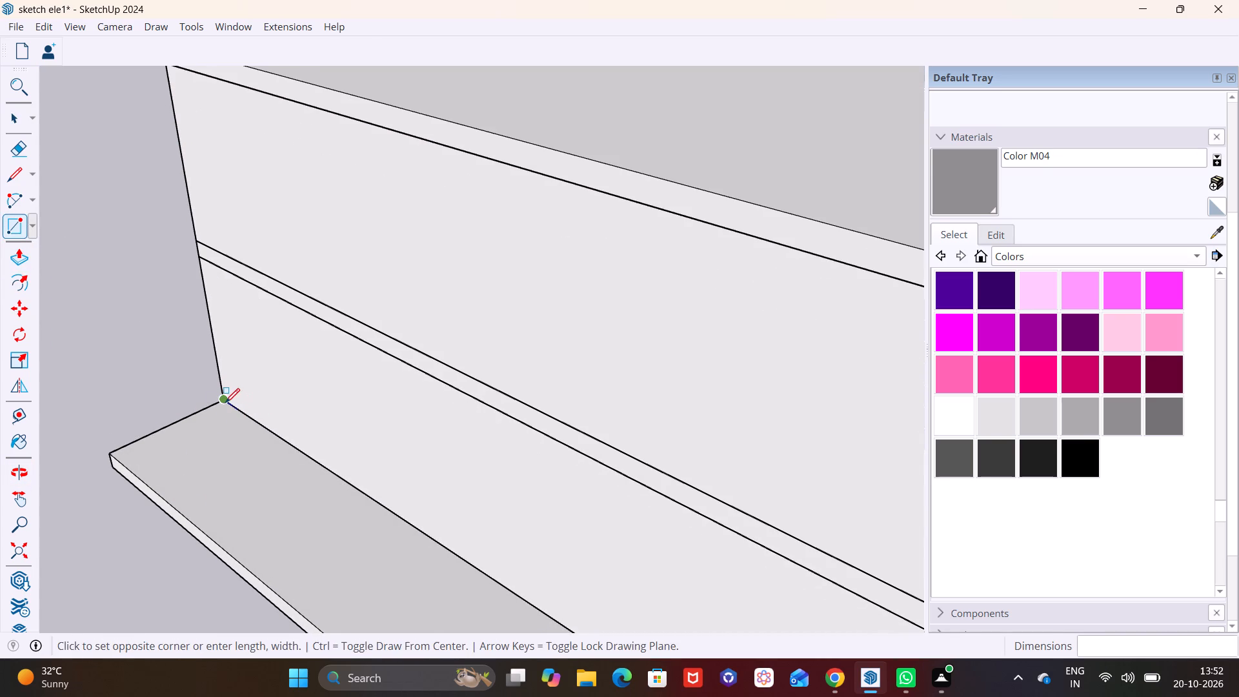
click(129, 469)
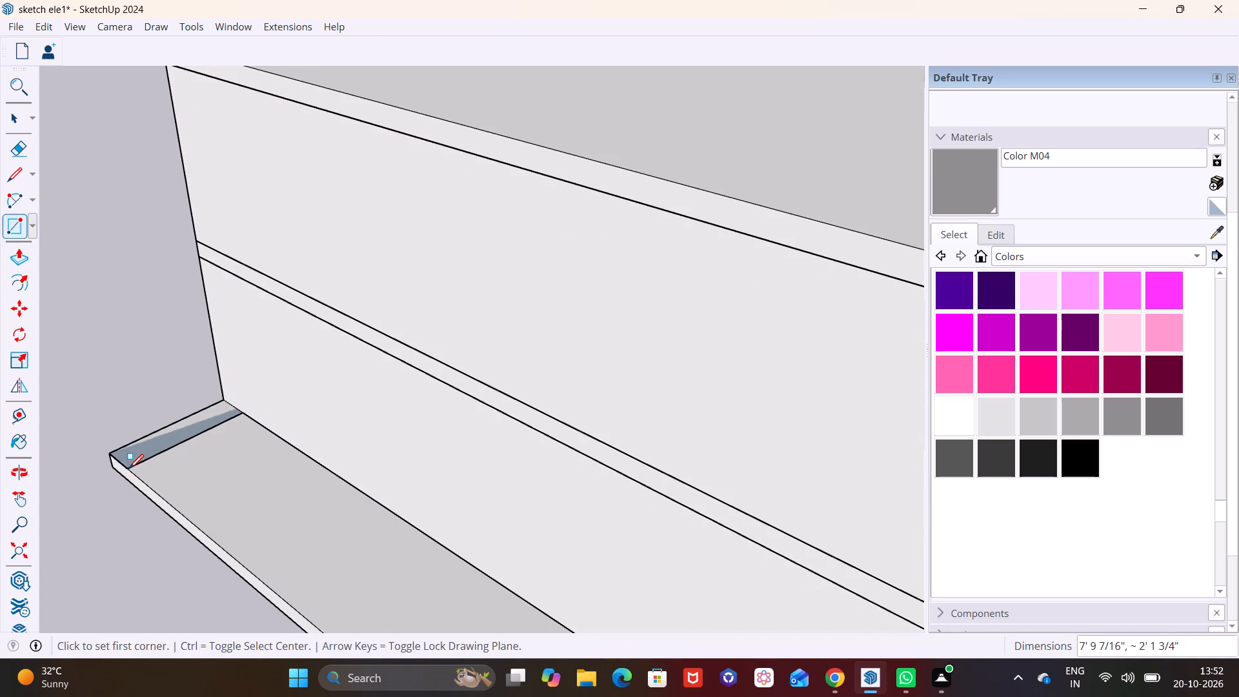
Push/Pull the rear corner rectangle up 6' 7 1/2" to form a short boundary wall.
key(space)
click(172, 438)
click(19, 260)
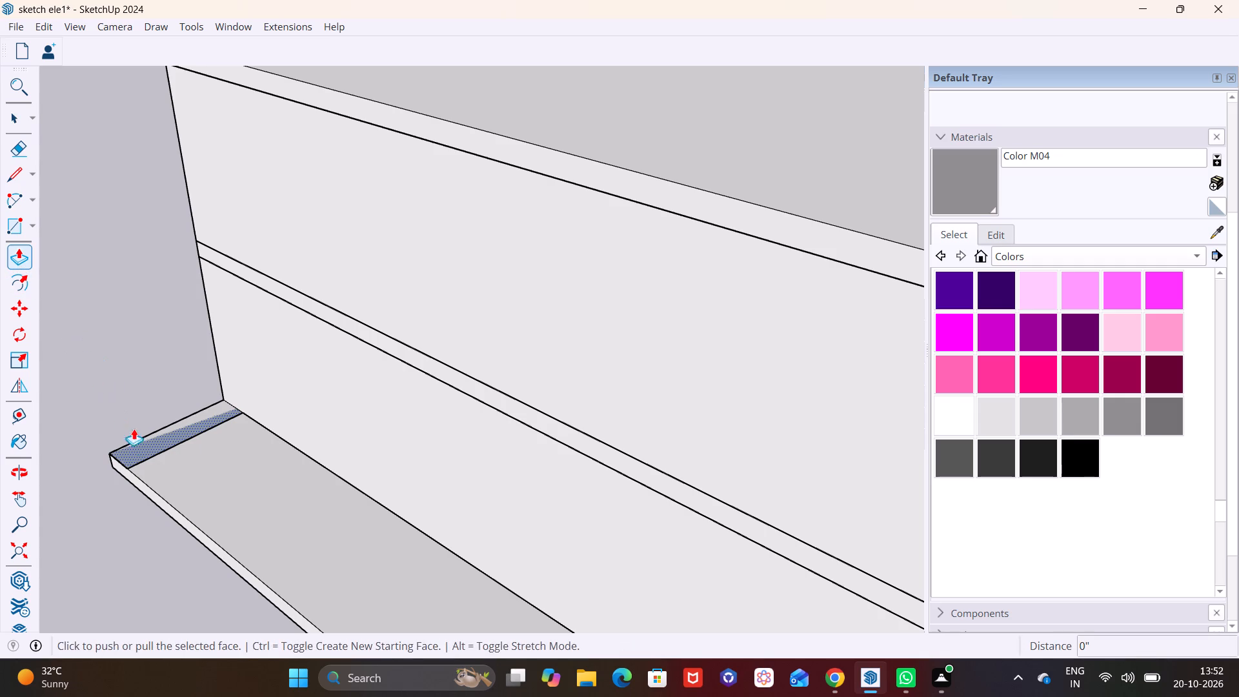
click(156, 442)
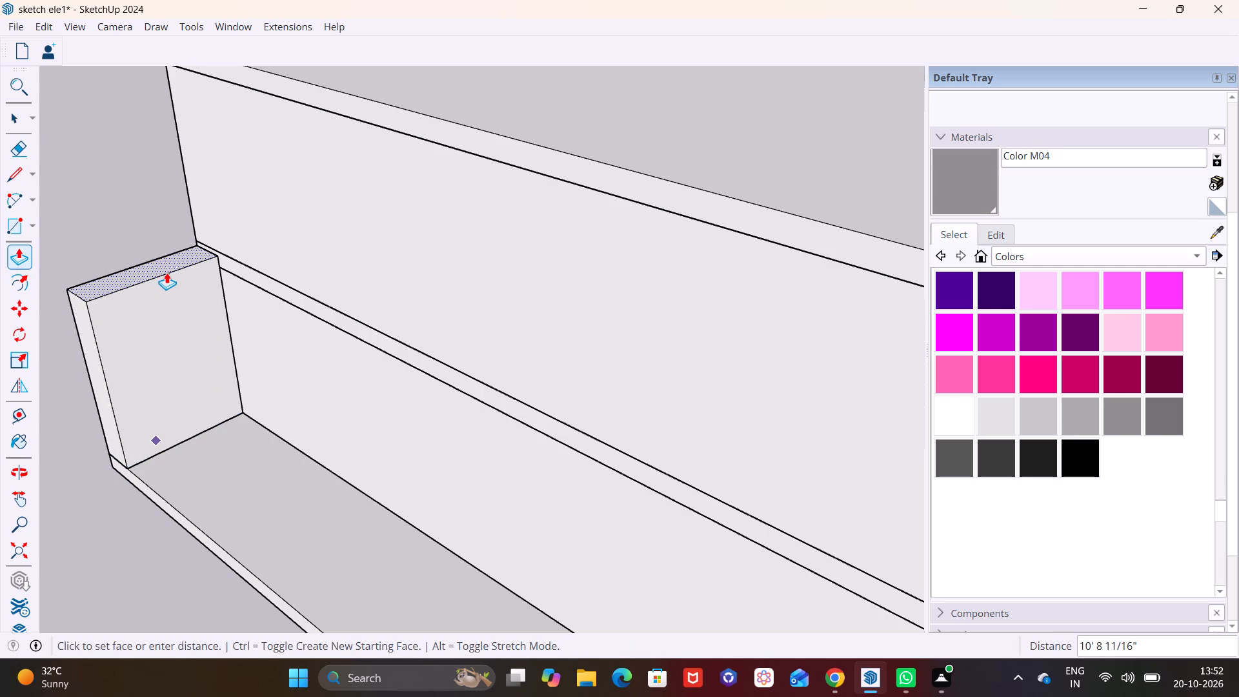
click(177, 339)
Draw a vertical line down the short rear wall's front-facing side, splitting off a narrow strip at its outer edge.
scroll(265, 425, down, 3)
middle_drag(565, 533, 359, 388)
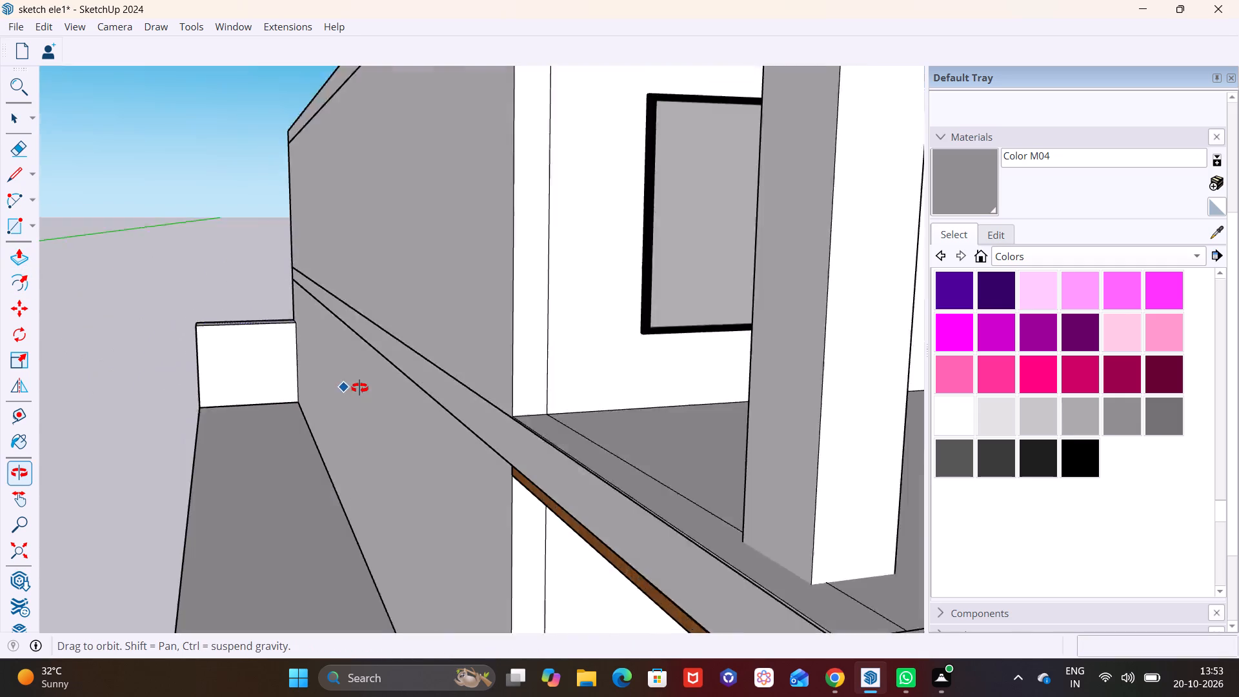
middle_drag(359, 388, 358, 387)
scroll(236, 399, down, 2)
middle_drag(229, 398, 399, 421)
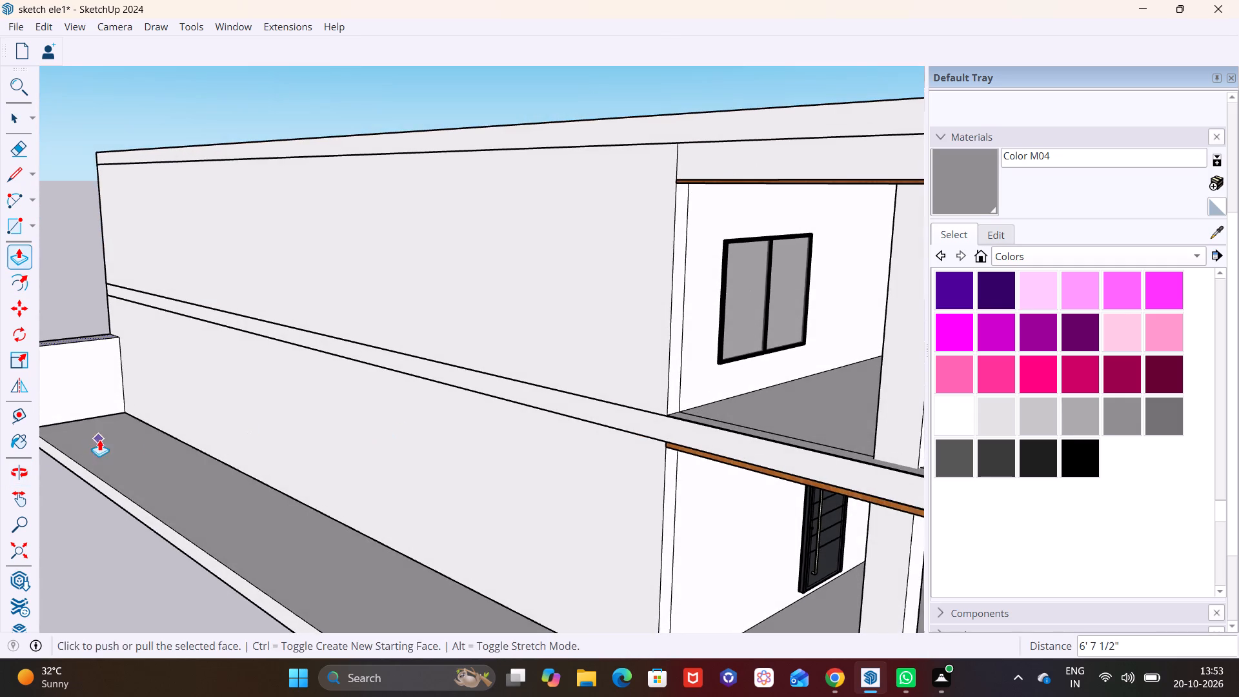
middle_drag(102, 439, 294, 435)
scroll(240, 403, up, 6)
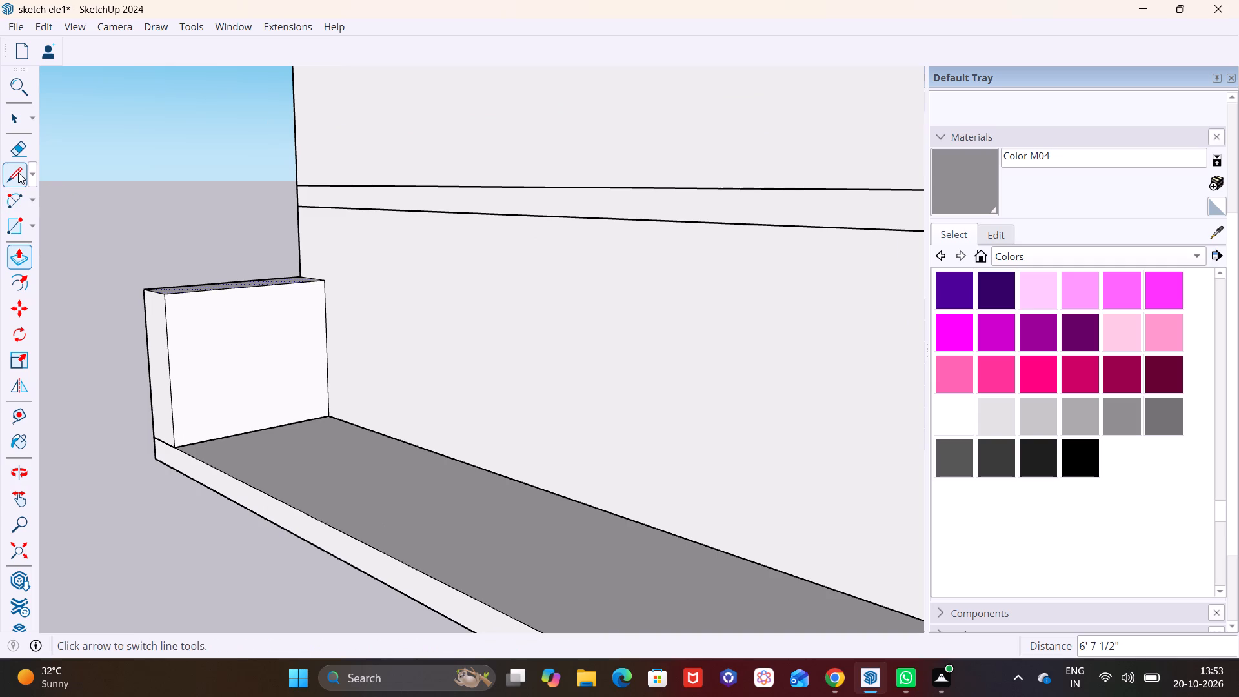
click(18, 172)
click(196, 443)
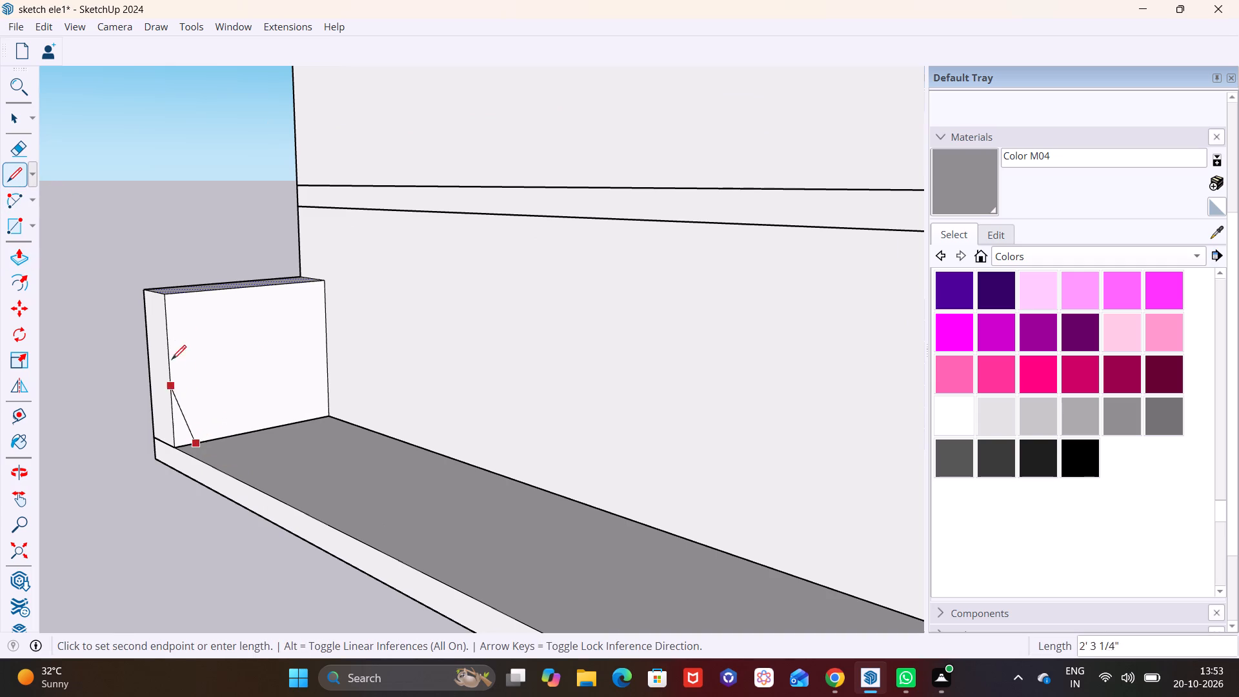
click(191, 294)
key(space)
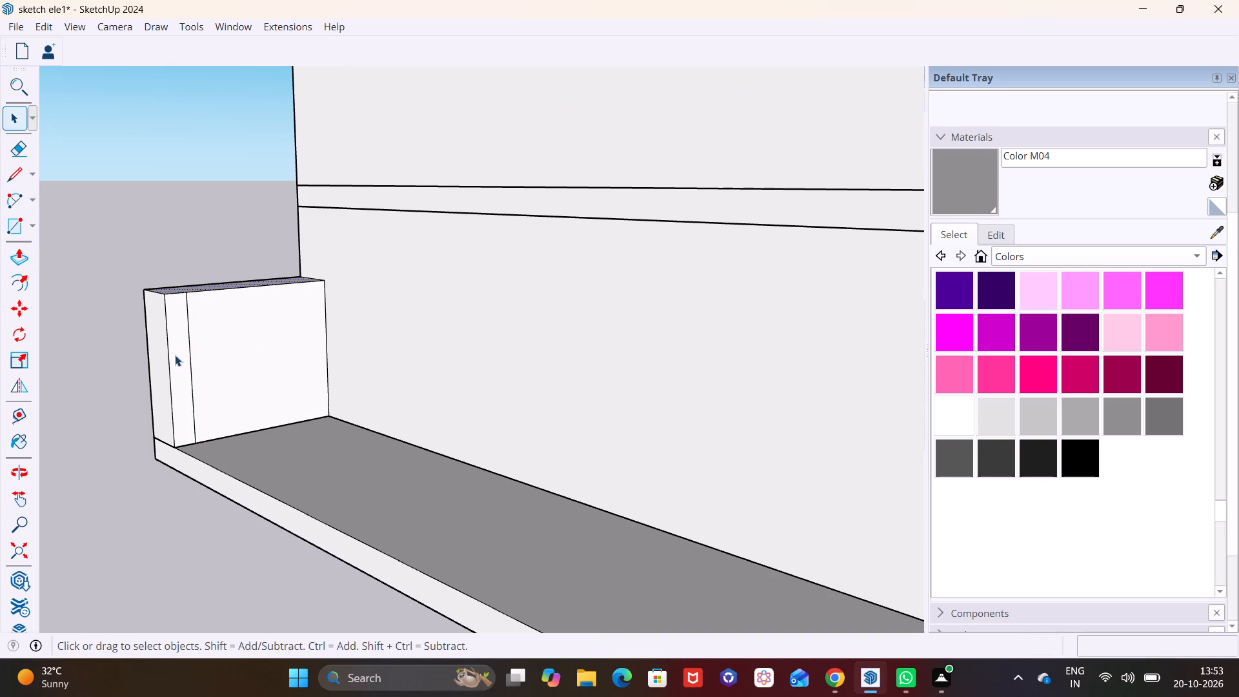
Push/Pull the narrow strip about 77' 7" along the slab's porch-side edge to the front corner, forming the long boundary wall.
click(175, 355)
click(10, 247)
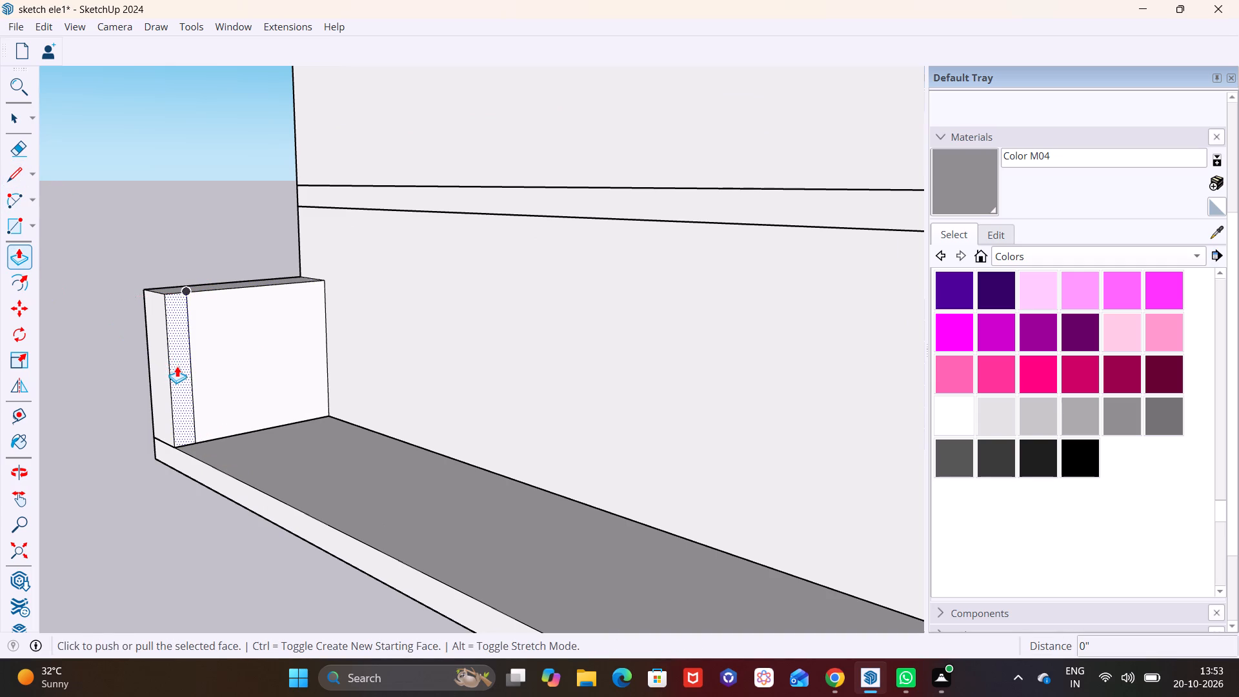
click(178, 366)
scroll(267, 464, down, 7)
shift+middle_drag(332, 514, 64, 265)
scroll(619, 455, down, 3)
shift+middle_drag(745, 485, 370, 503)
scroll(474, 540, down, 2)
shift+middle_drag(523, 577, 160, 520)
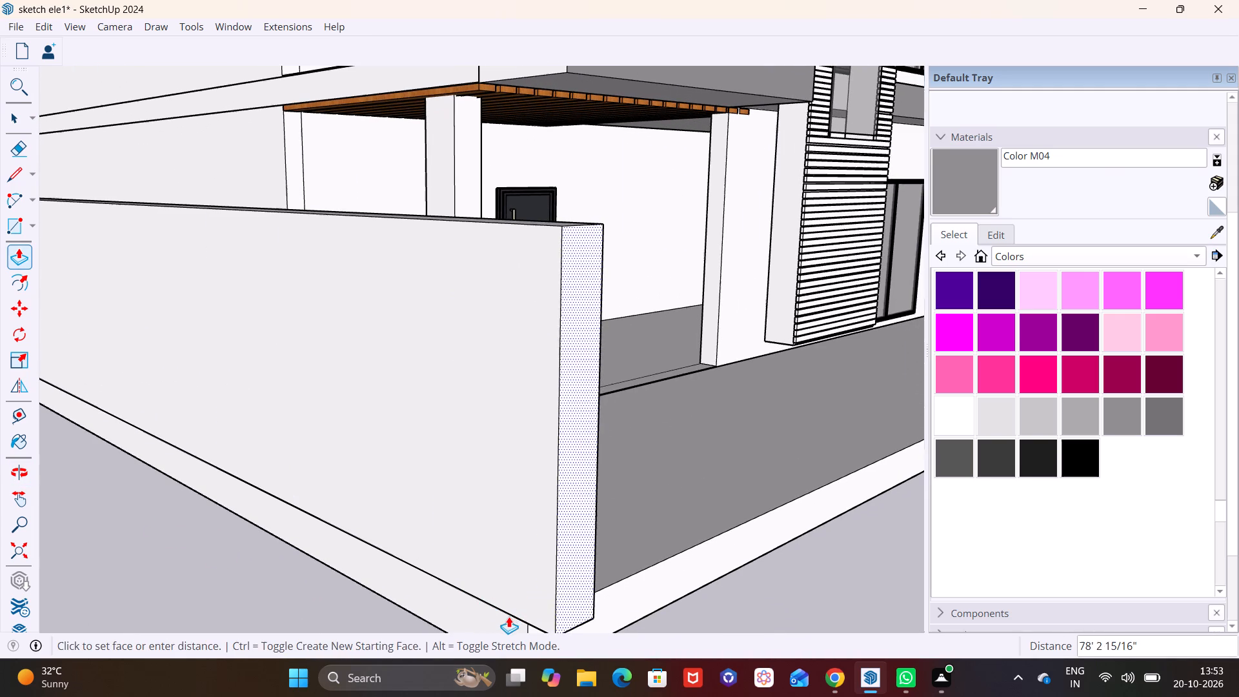
click(529, 628)
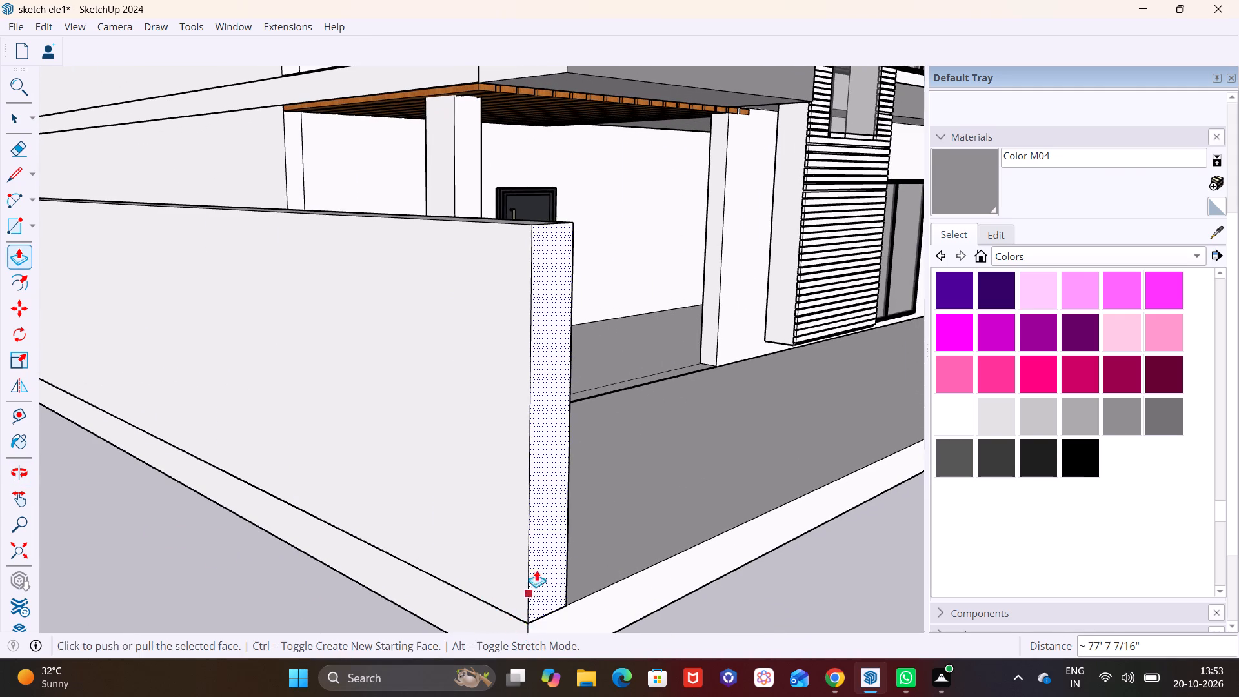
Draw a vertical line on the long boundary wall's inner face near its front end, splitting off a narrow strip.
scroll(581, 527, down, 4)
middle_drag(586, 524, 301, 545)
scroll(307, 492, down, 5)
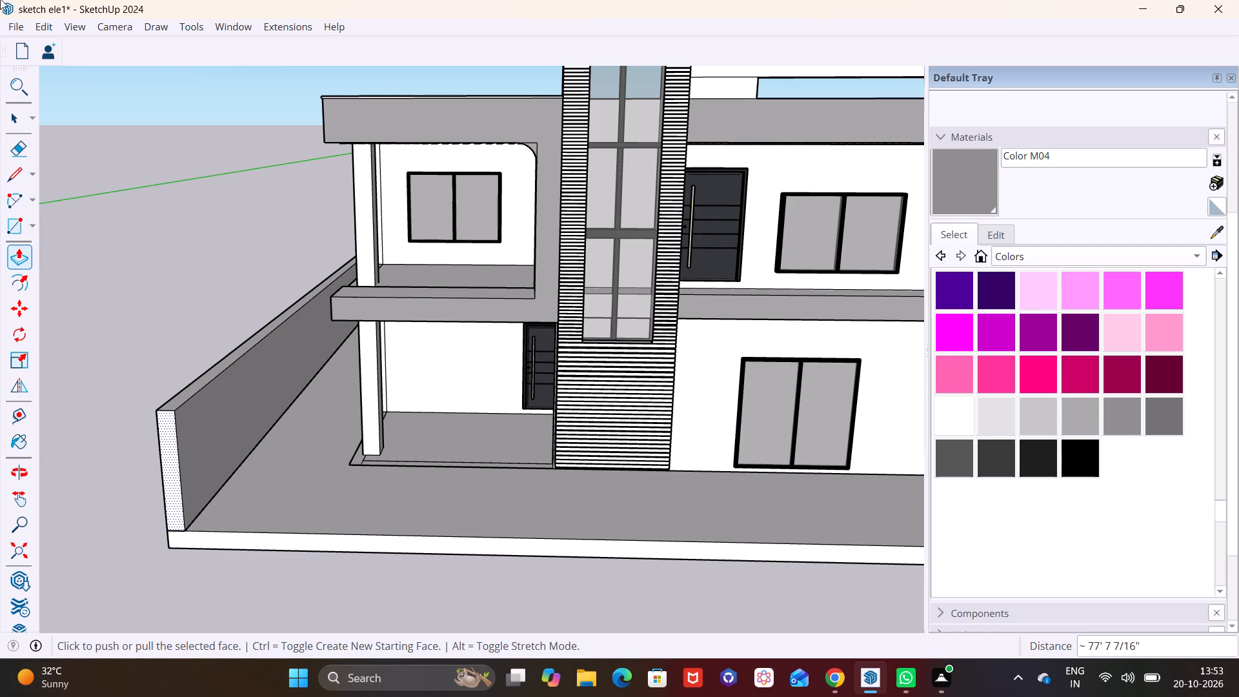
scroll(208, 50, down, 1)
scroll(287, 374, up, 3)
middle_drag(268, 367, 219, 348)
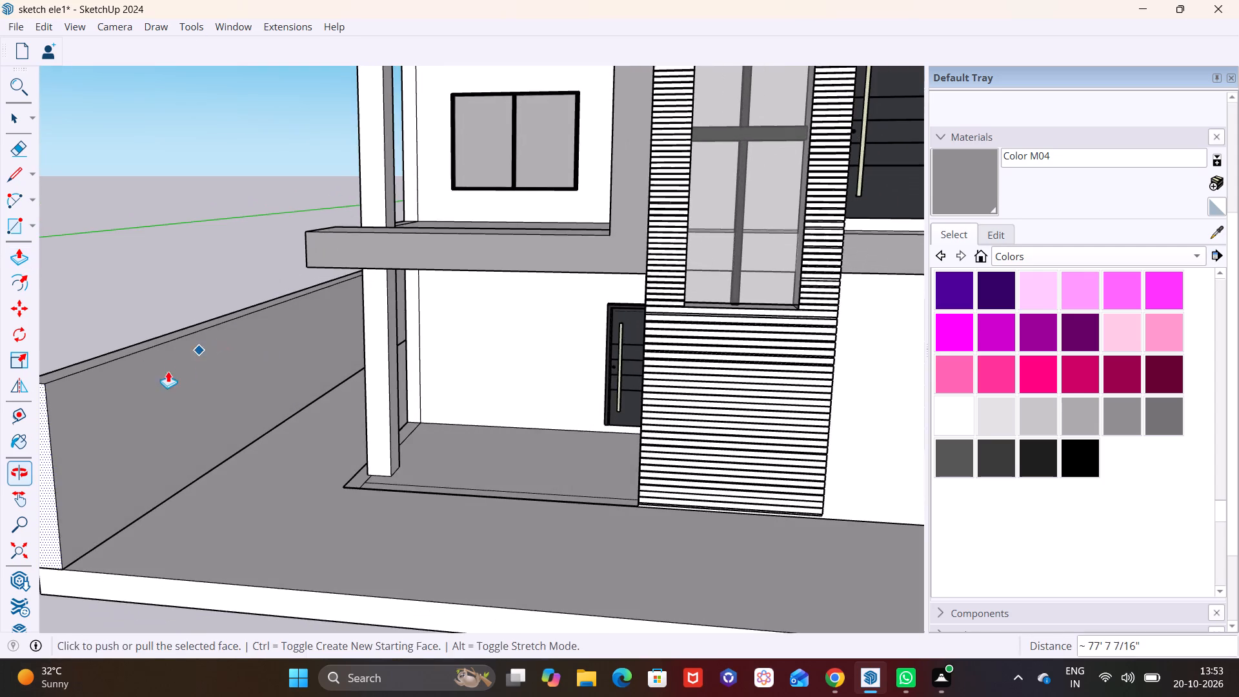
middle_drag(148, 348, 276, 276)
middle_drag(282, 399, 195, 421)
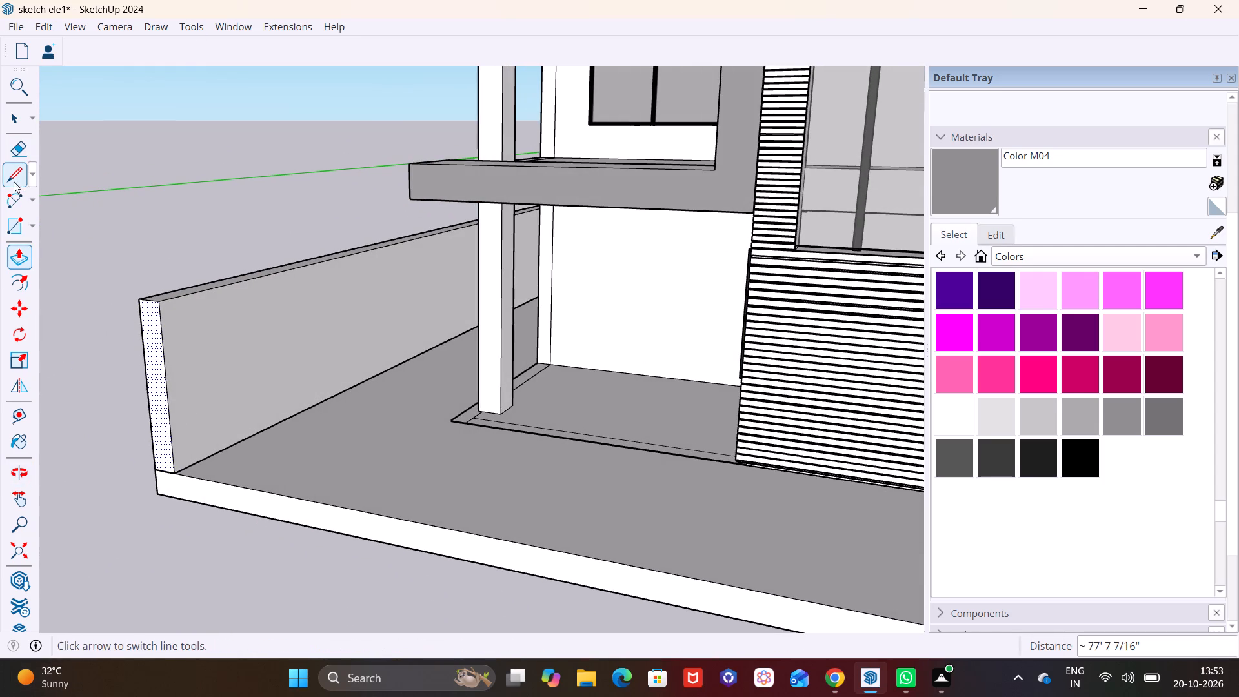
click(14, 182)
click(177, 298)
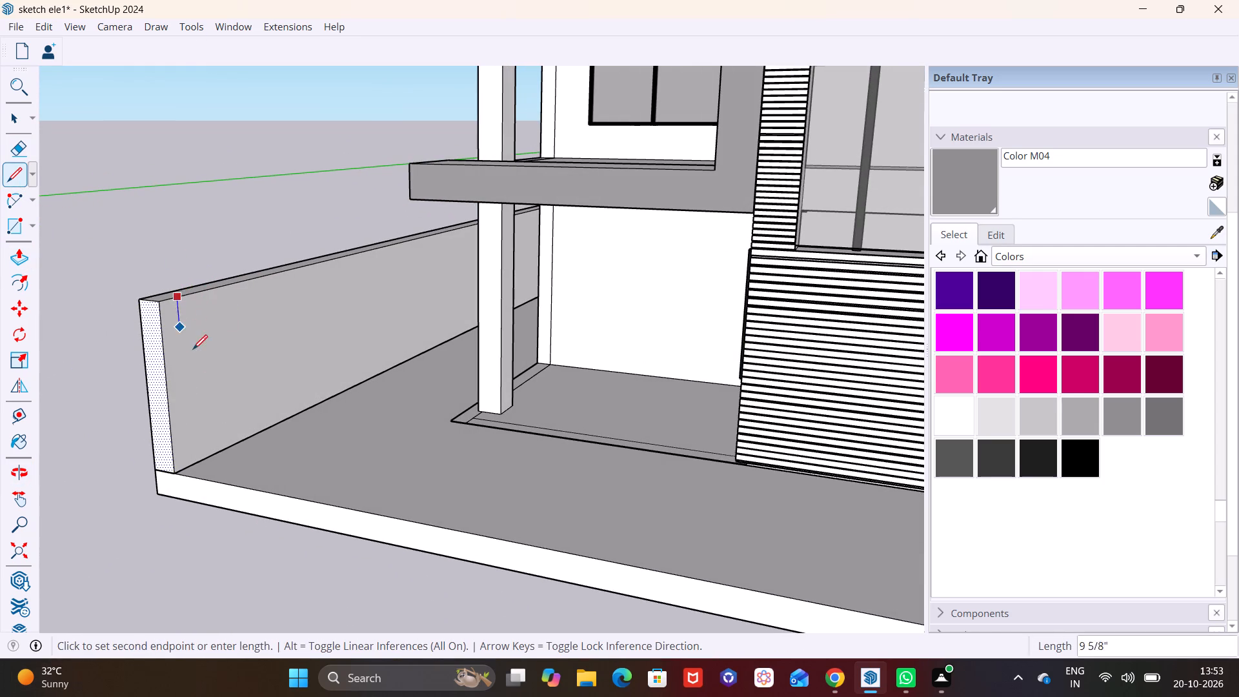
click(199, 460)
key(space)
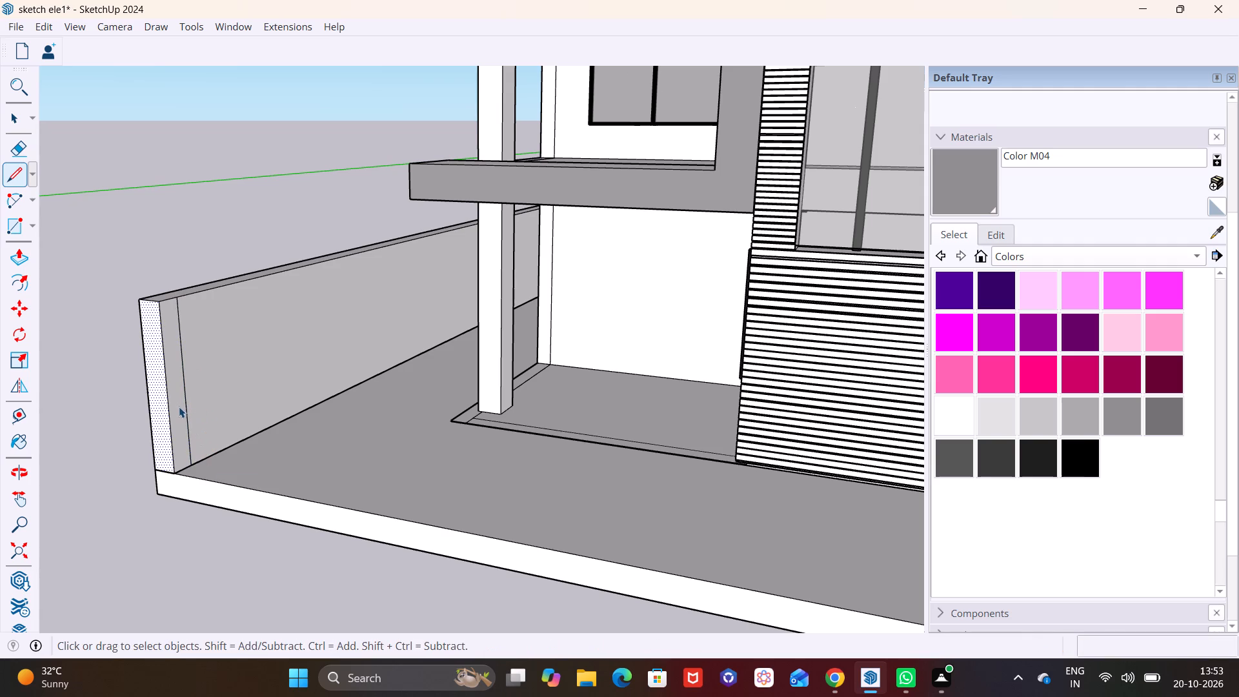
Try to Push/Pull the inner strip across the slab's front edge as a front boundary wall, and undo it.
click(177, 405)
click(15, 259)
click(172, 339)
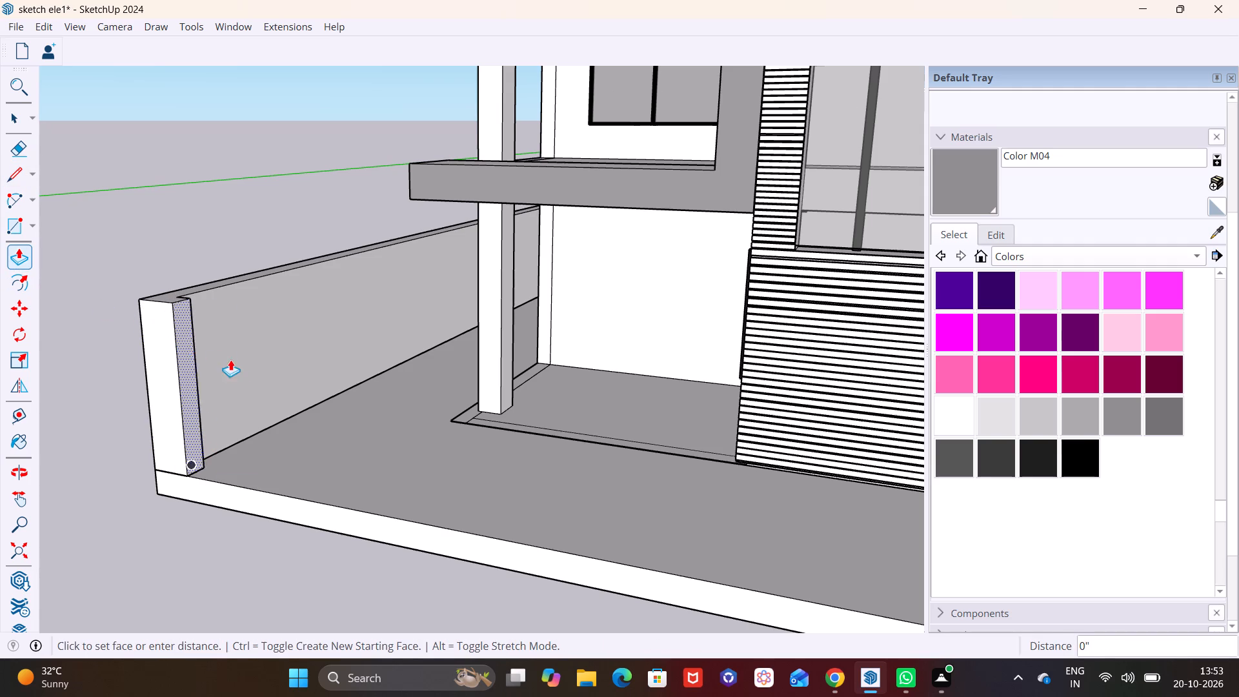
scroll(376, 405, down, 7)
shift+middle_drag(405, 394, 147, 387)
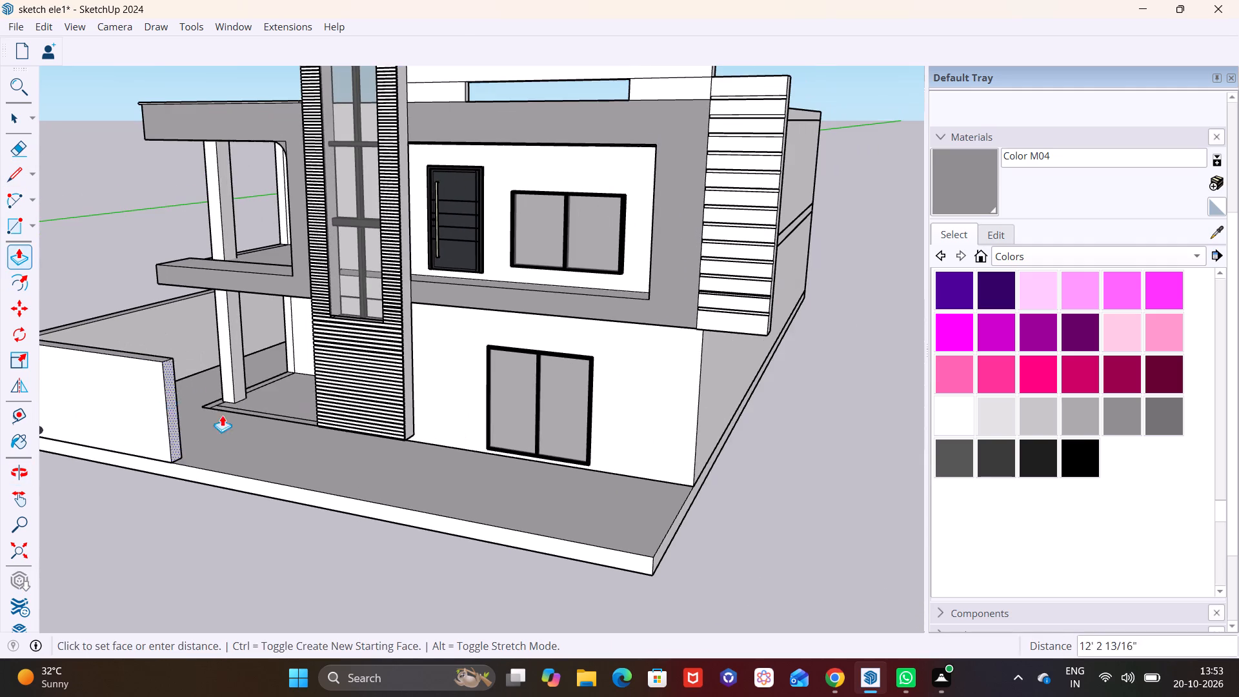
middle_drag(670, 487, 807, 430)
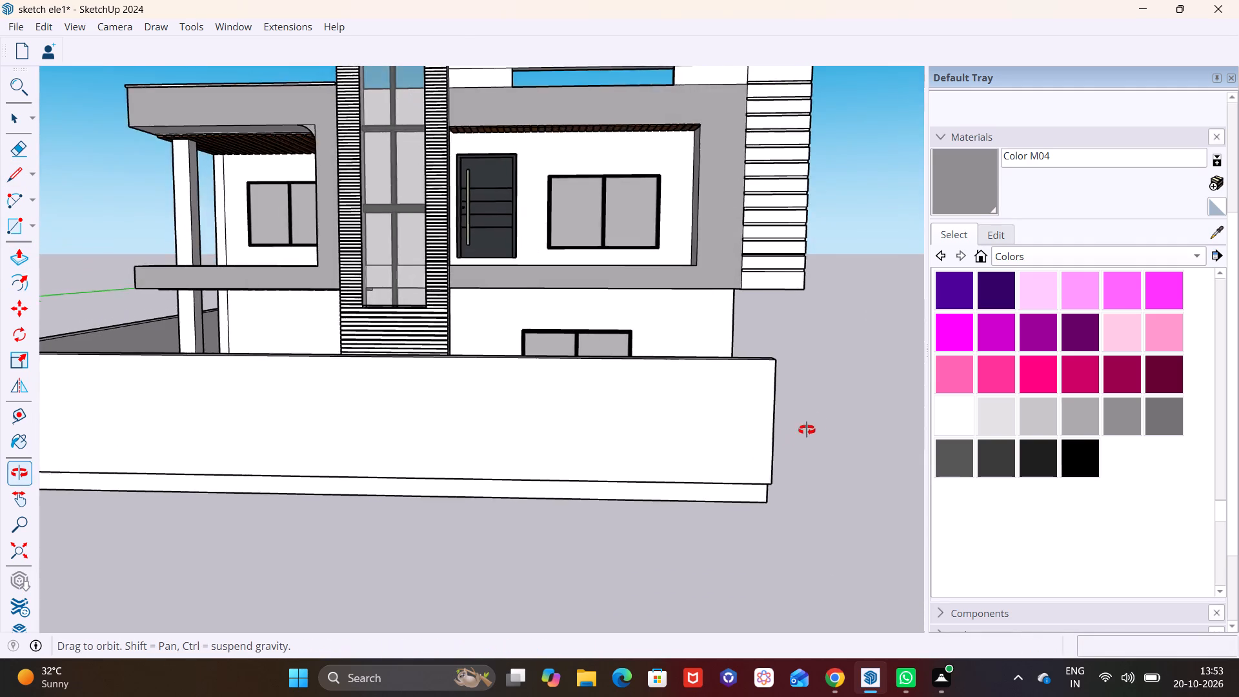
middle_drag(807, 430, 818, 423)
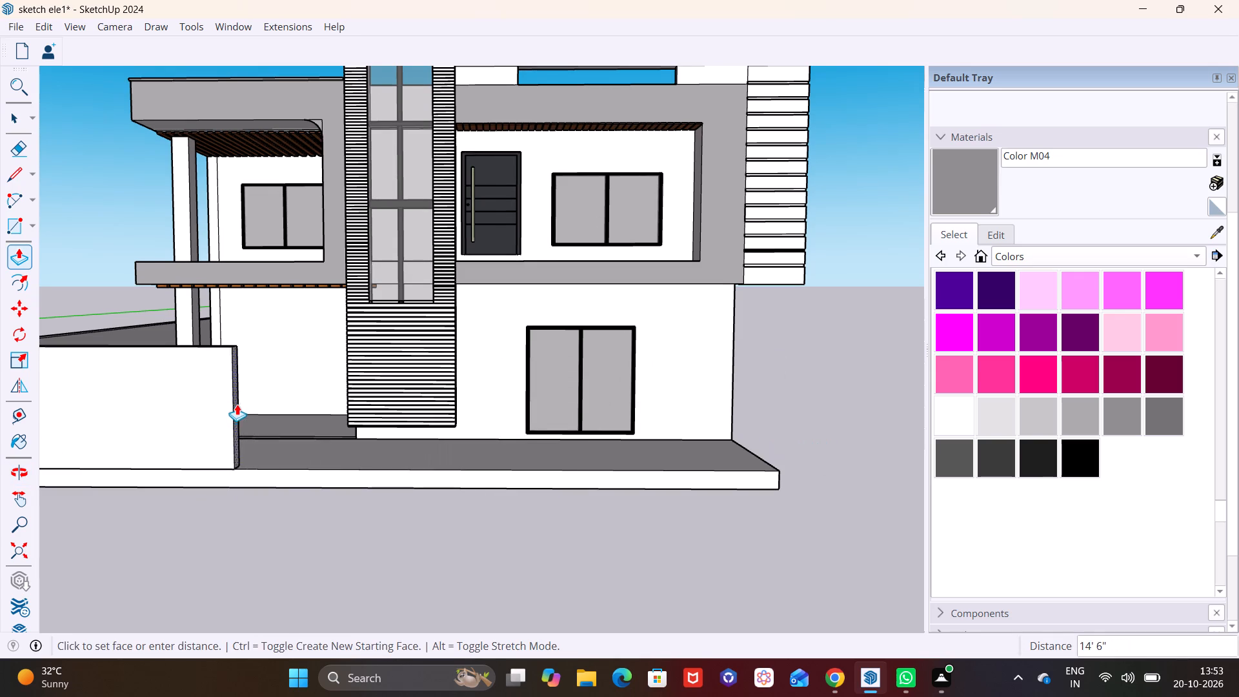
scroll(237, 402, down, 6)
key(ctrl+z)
Push/Pull the long boundary wall's front end face slightly back from the slab's front edge.
shift+middle_drag(256, 380, 401, 396)
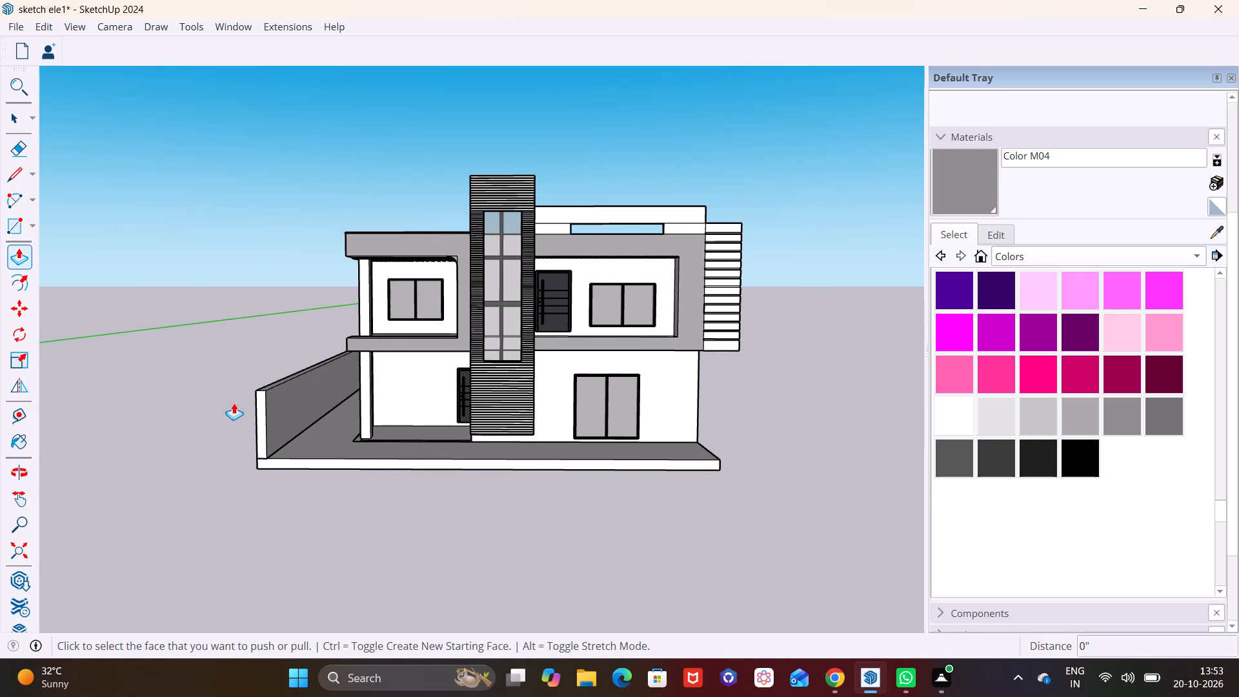
scroll(275, 451, up, 8)
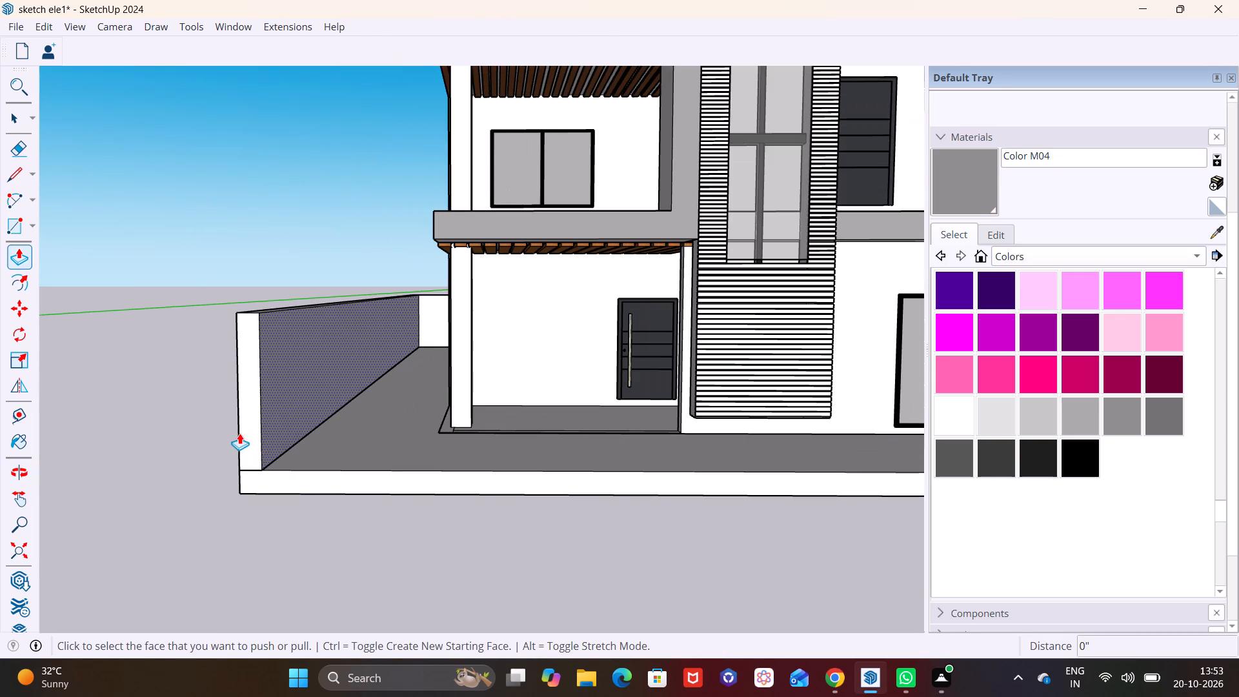
click(249, 423)
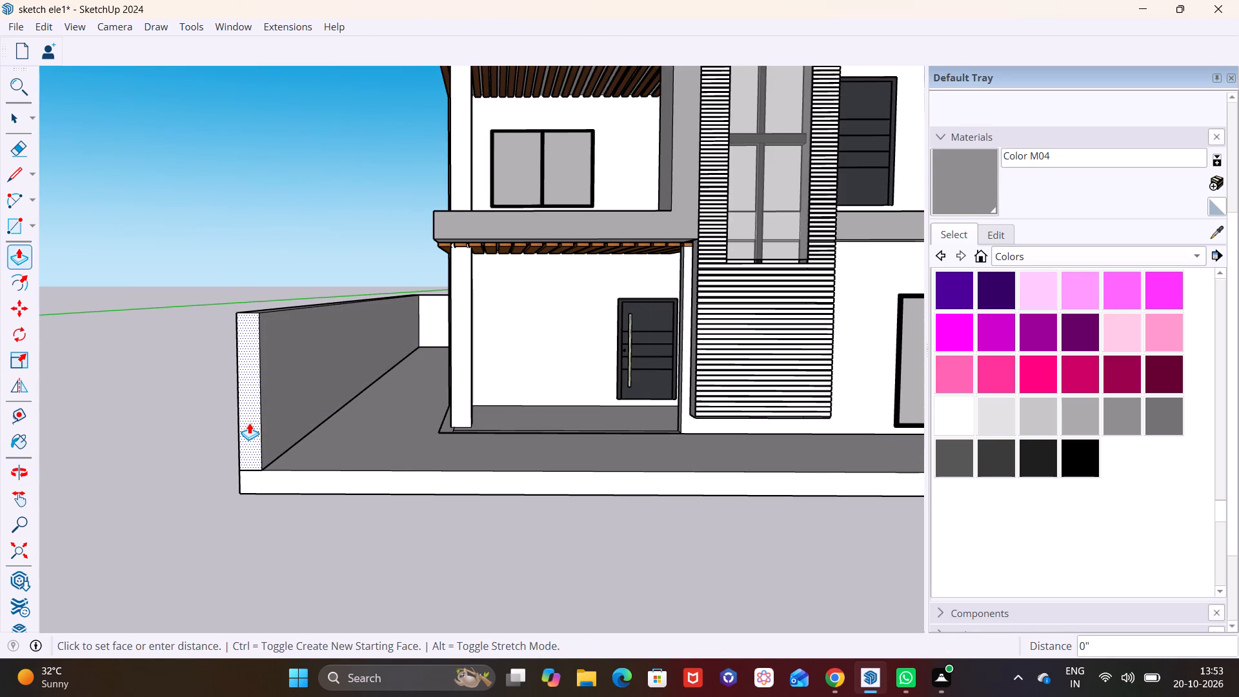
click(262, 402)
key(space)
Draw a rectangle about 1' 7" by 1' 4" on the slab's front porch-side corner, in front of the boundary wall's end.
middle_drag(245, 432, 273, 452)
scroll(246, 433, up, 1)
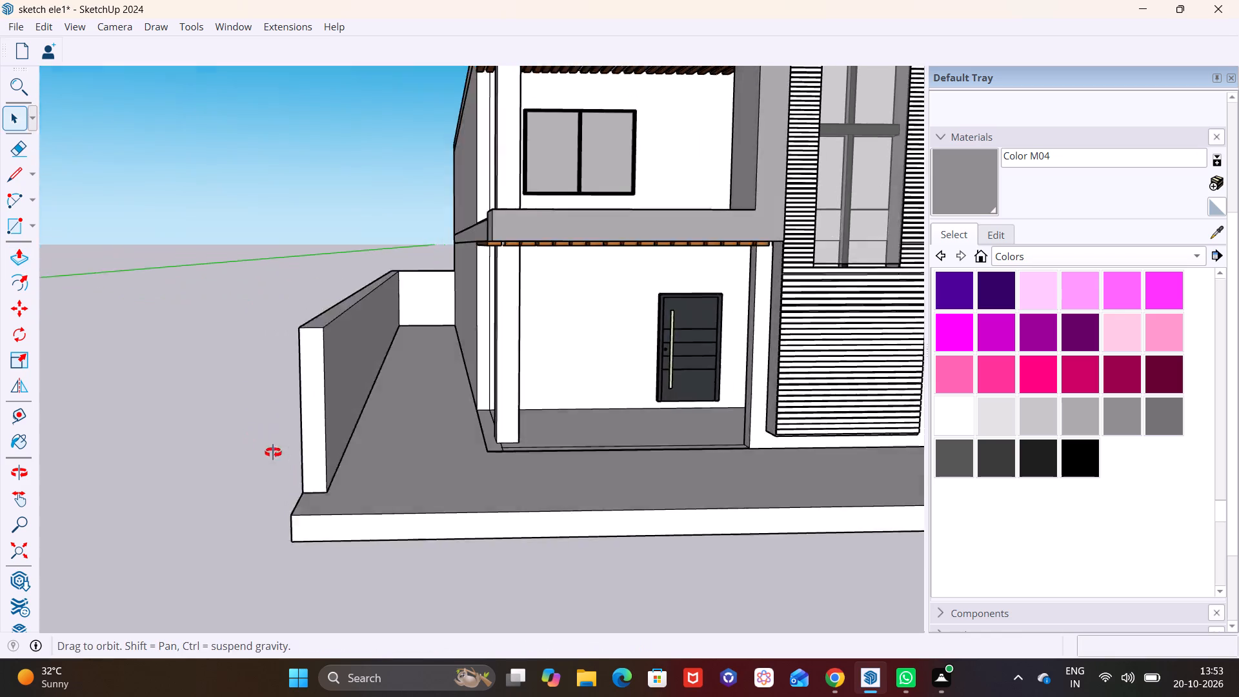
middle_drag(273, 452, 294, 465)
middle_drag(430, 542, 309, 412)
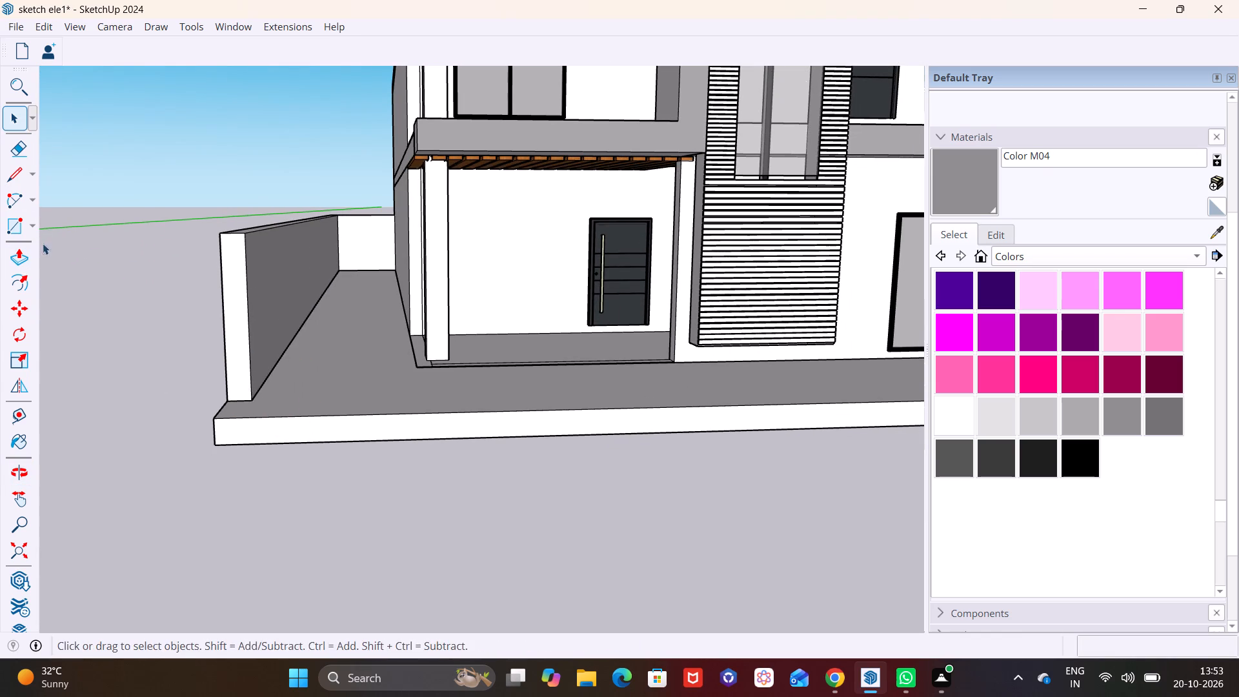
click(32, 234)
click(48, 254)
middle_drag(265, 452, 254, 538)
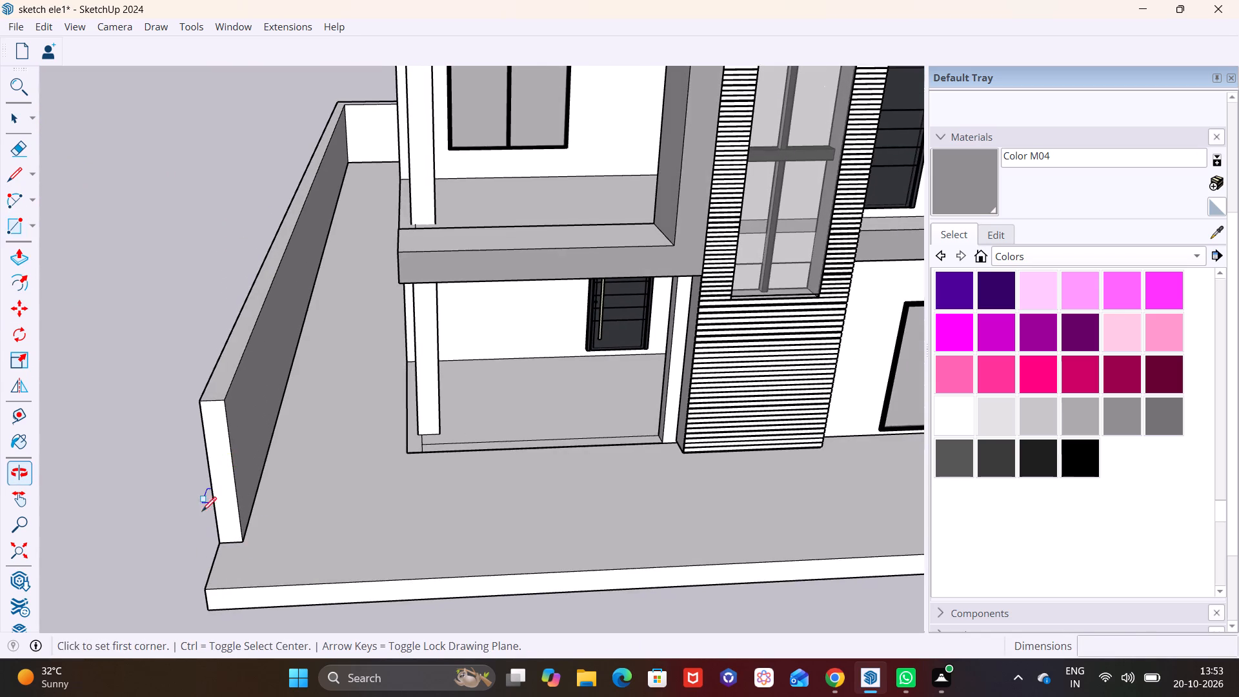
shift+middle_drag(240, 582, 201, 450)
scroll(176, 456, up, 5)
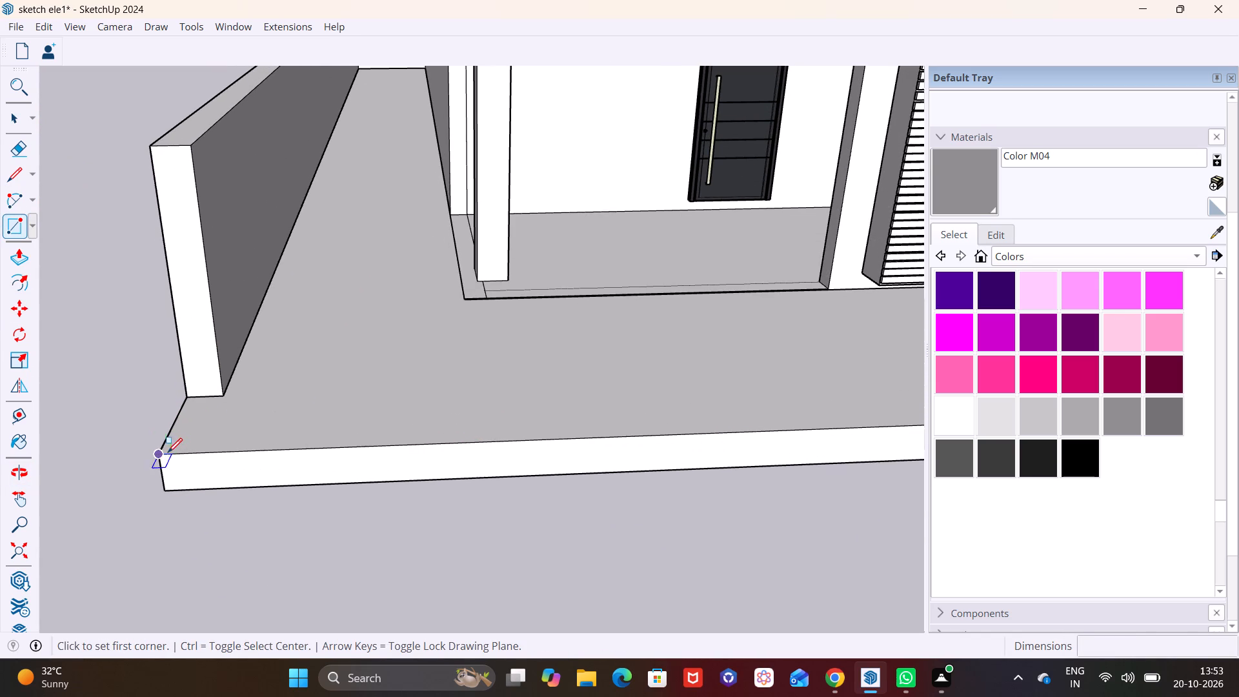
click(166, 452)
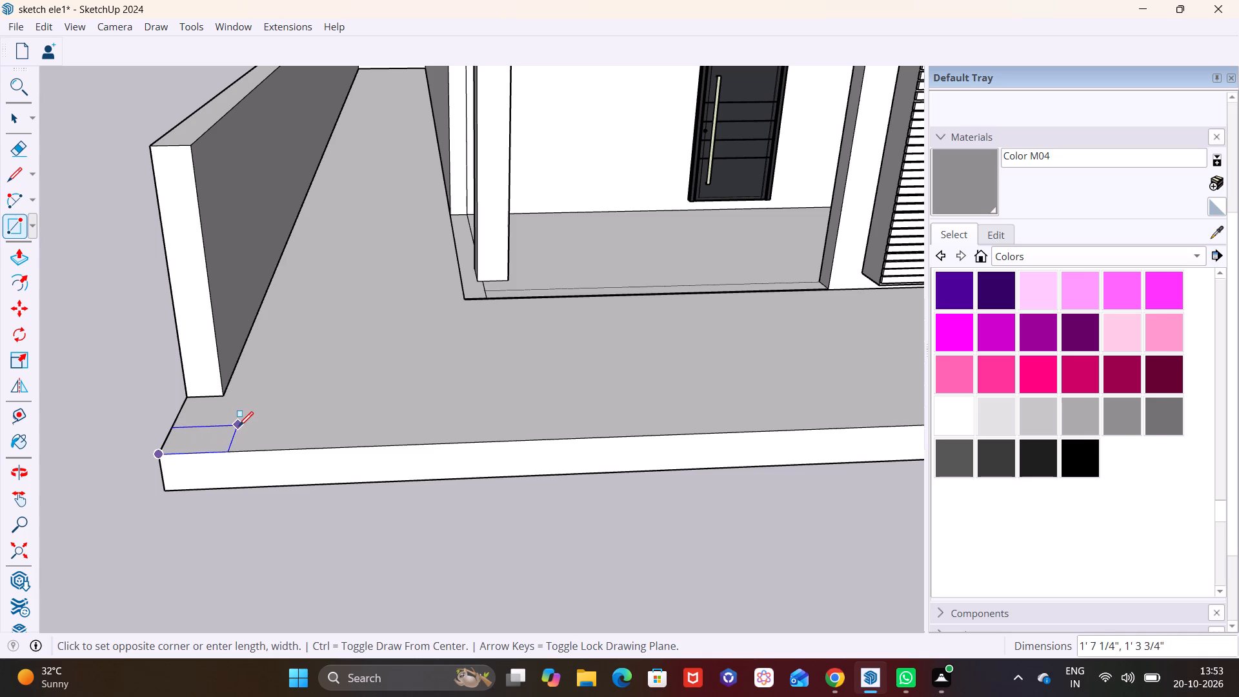
click(240, 427)
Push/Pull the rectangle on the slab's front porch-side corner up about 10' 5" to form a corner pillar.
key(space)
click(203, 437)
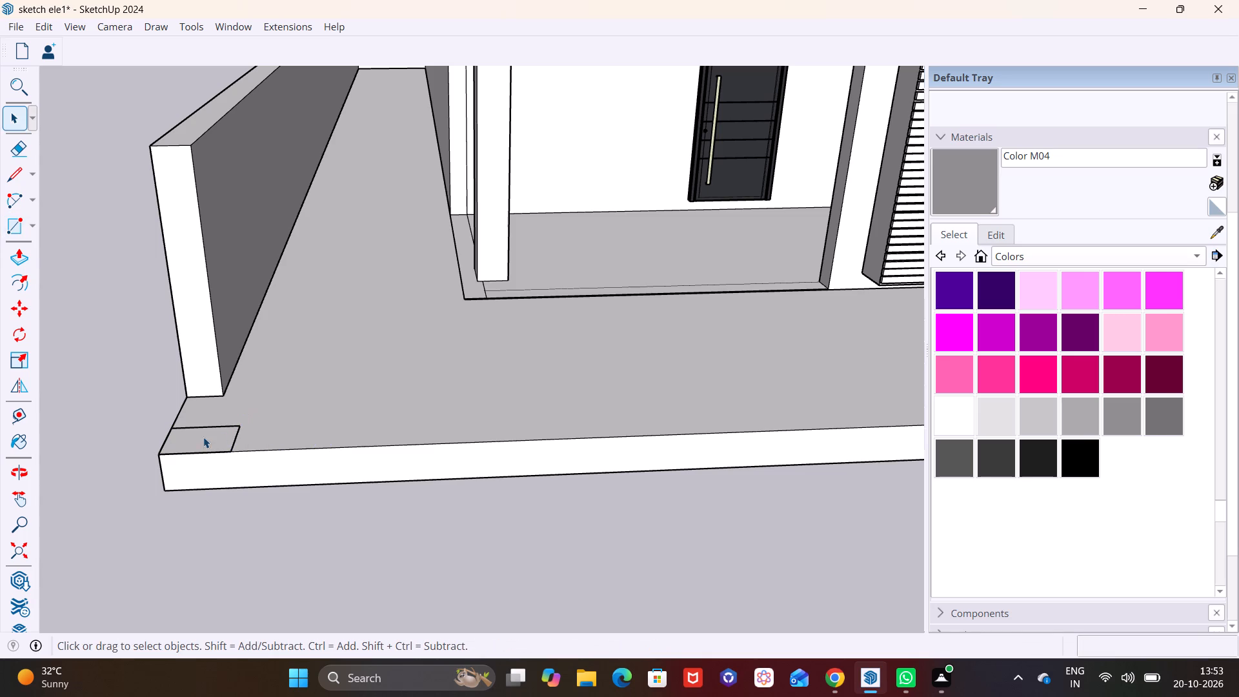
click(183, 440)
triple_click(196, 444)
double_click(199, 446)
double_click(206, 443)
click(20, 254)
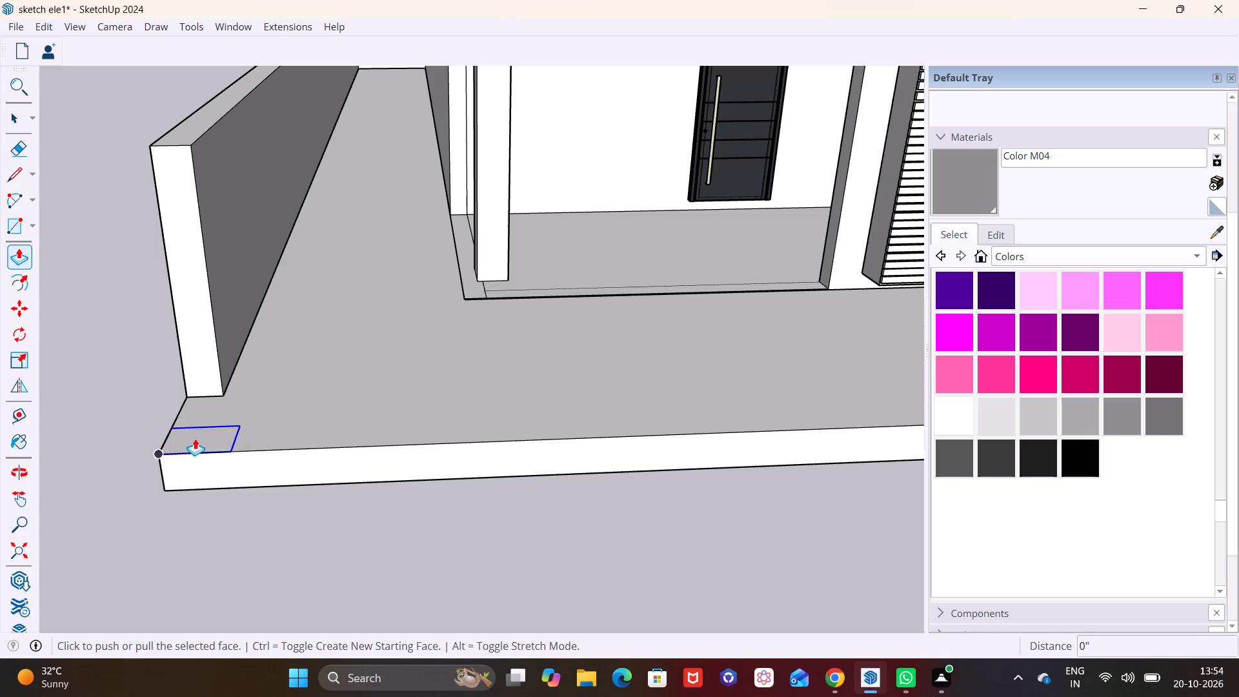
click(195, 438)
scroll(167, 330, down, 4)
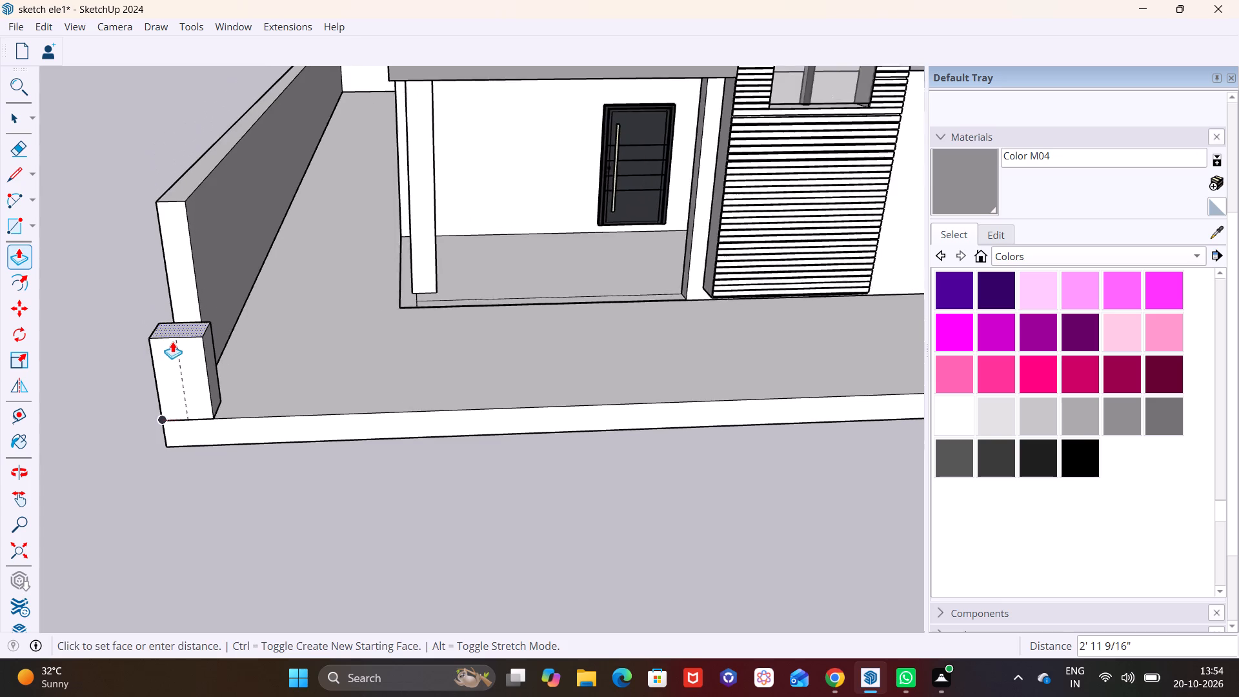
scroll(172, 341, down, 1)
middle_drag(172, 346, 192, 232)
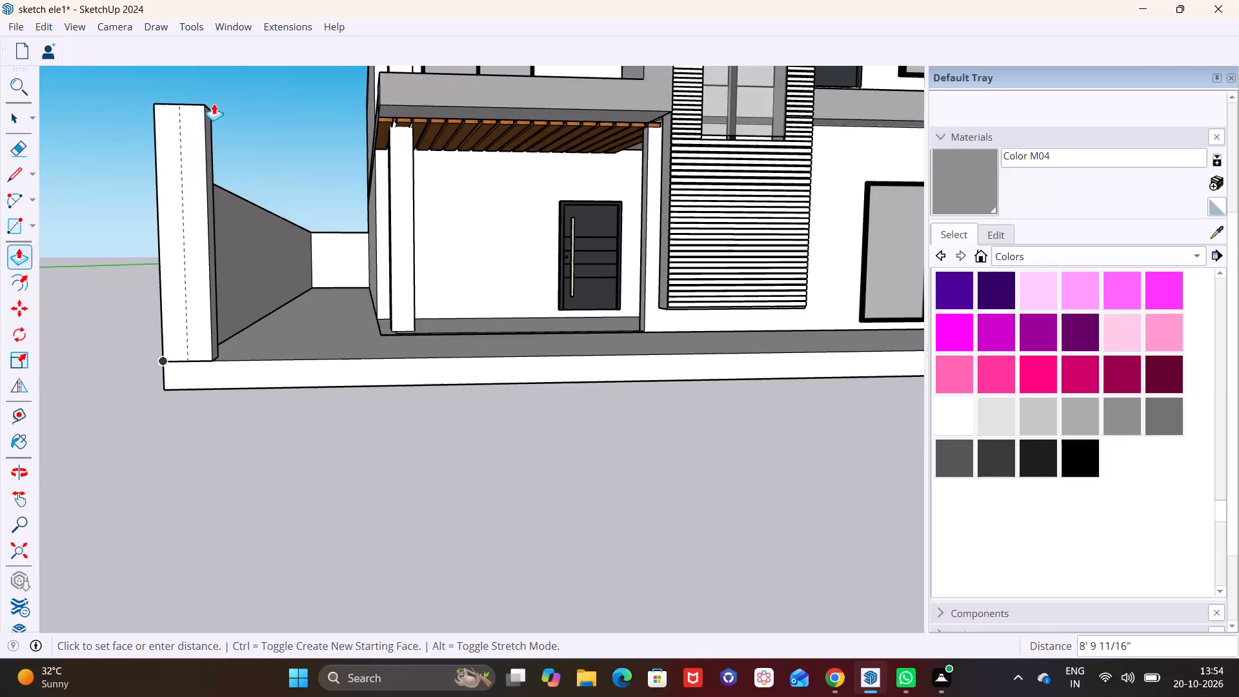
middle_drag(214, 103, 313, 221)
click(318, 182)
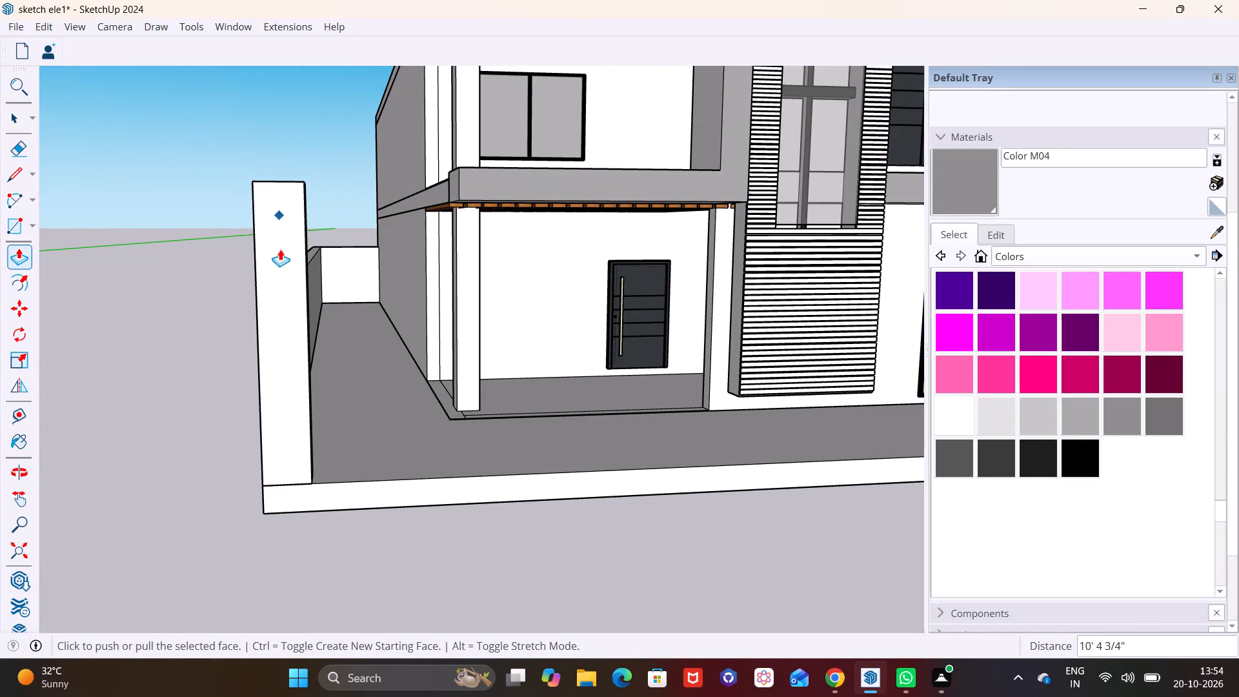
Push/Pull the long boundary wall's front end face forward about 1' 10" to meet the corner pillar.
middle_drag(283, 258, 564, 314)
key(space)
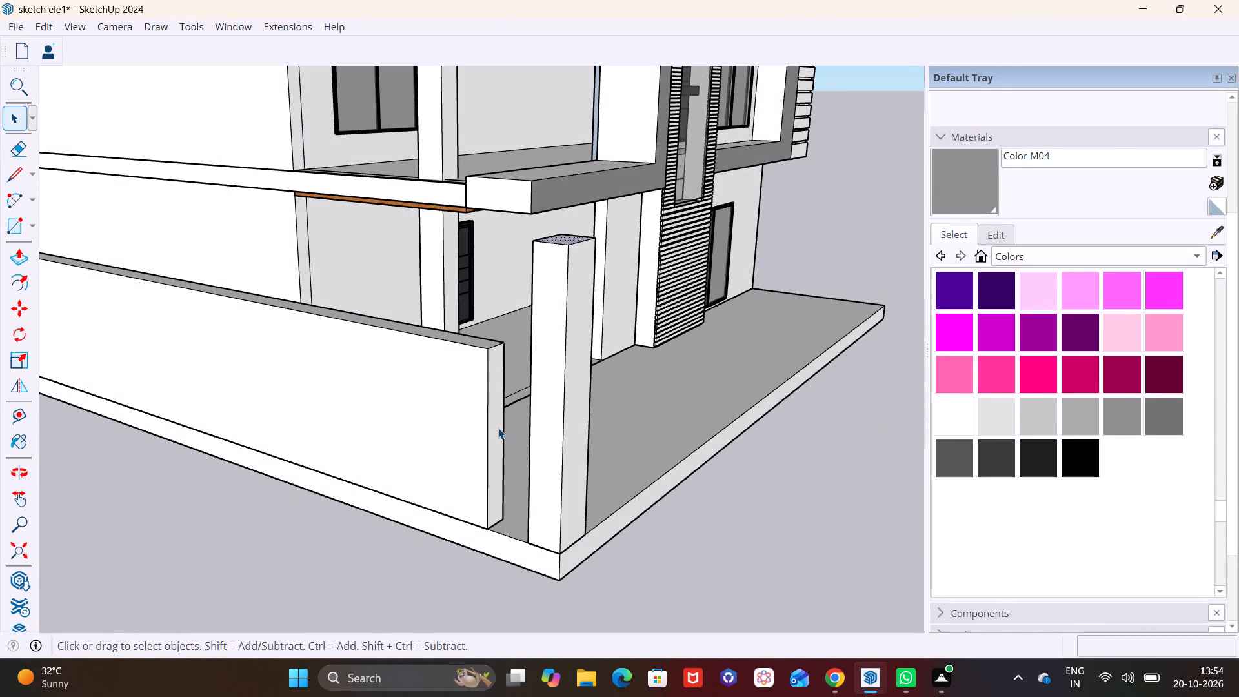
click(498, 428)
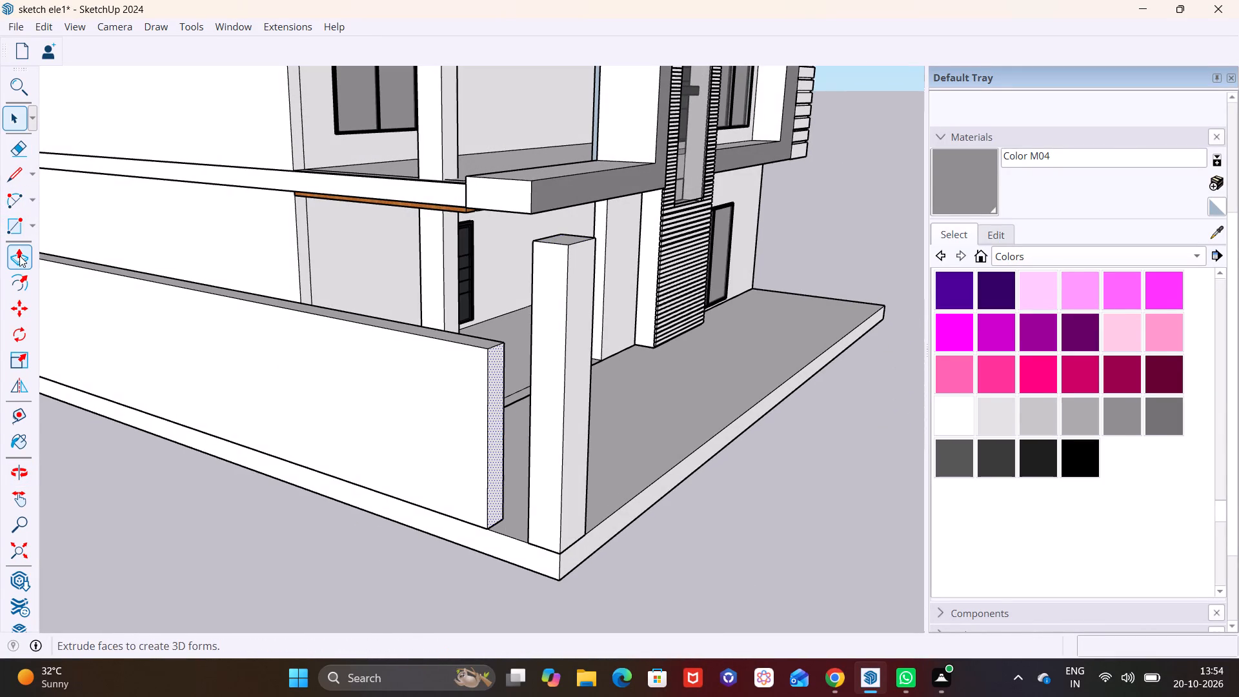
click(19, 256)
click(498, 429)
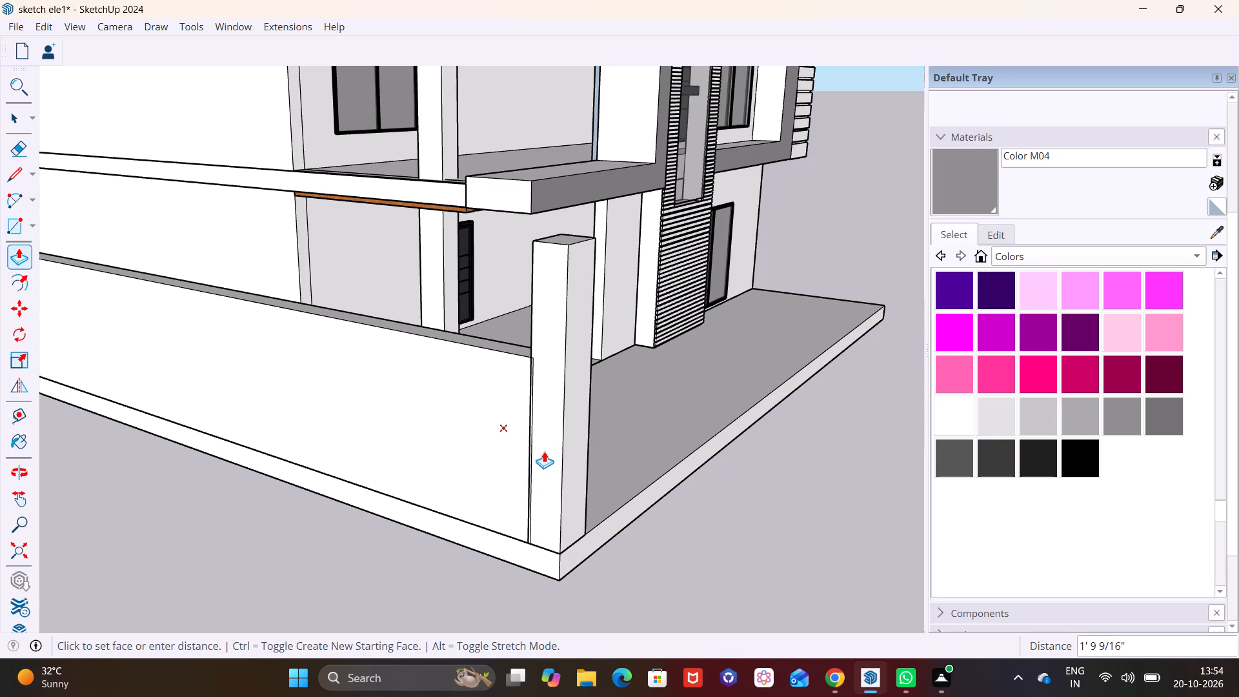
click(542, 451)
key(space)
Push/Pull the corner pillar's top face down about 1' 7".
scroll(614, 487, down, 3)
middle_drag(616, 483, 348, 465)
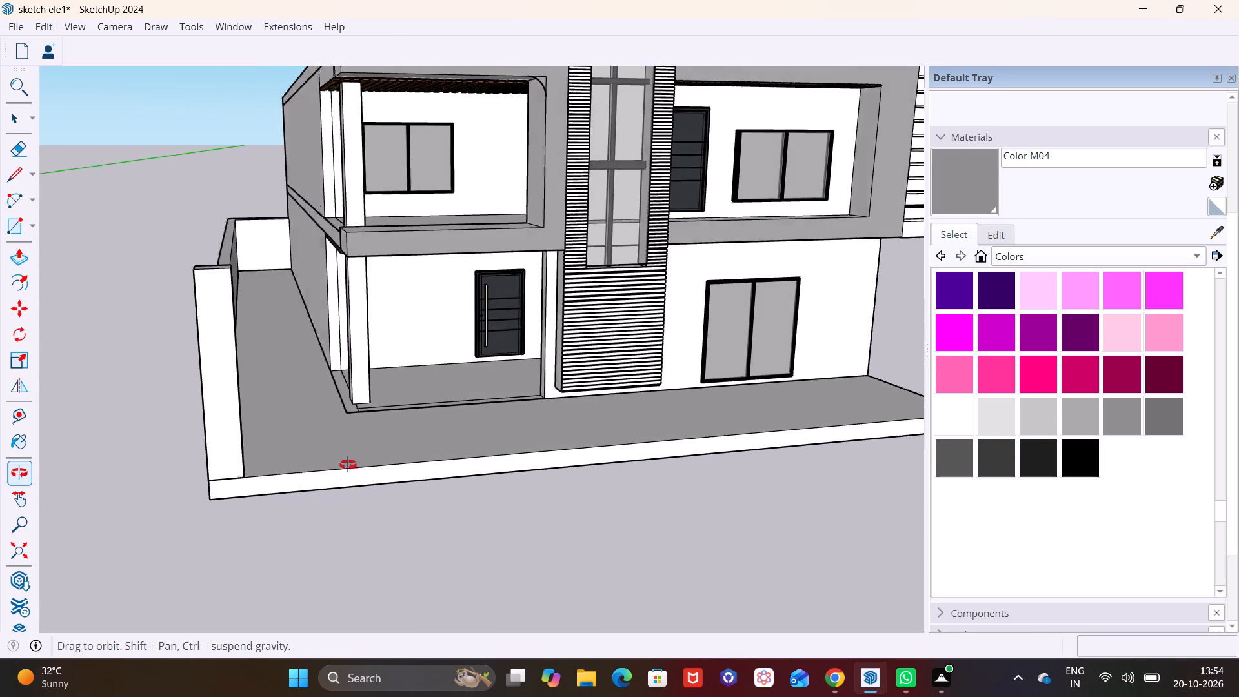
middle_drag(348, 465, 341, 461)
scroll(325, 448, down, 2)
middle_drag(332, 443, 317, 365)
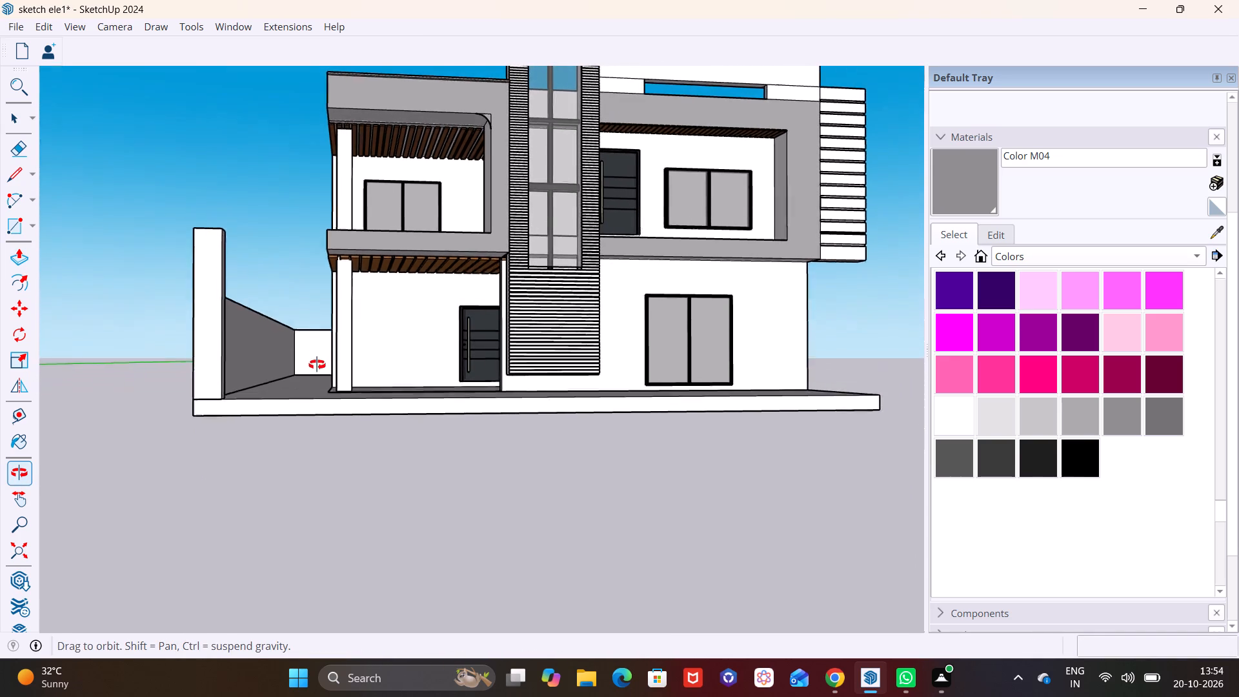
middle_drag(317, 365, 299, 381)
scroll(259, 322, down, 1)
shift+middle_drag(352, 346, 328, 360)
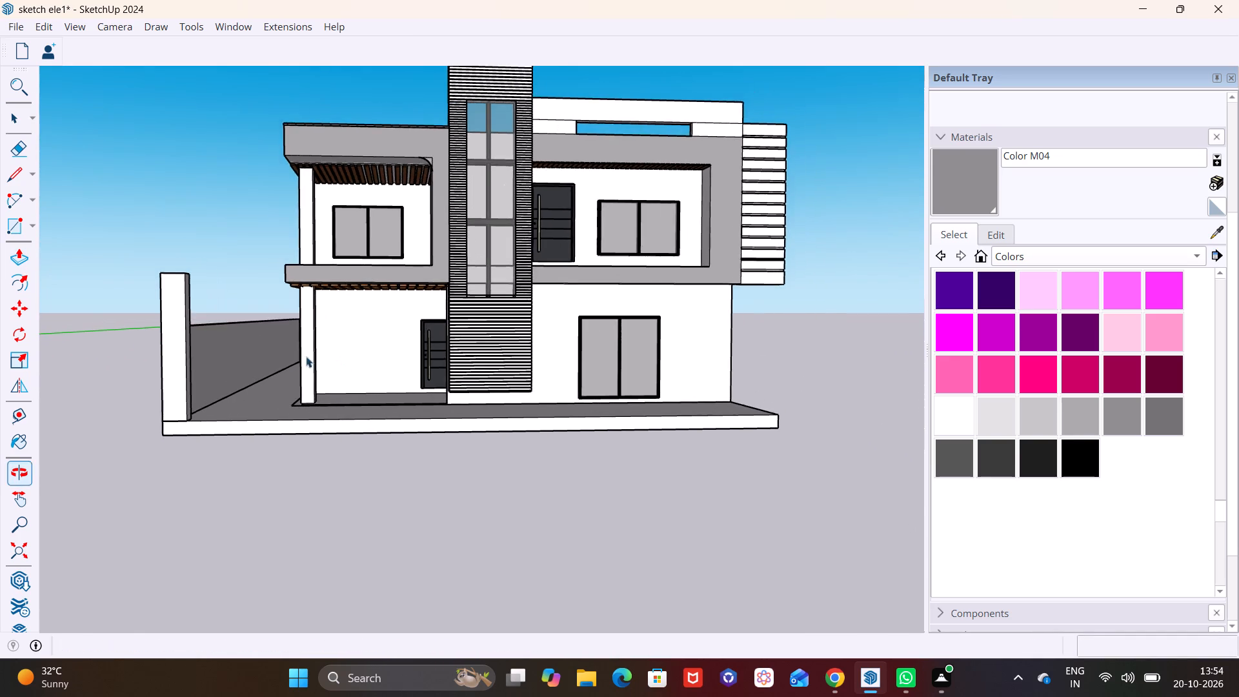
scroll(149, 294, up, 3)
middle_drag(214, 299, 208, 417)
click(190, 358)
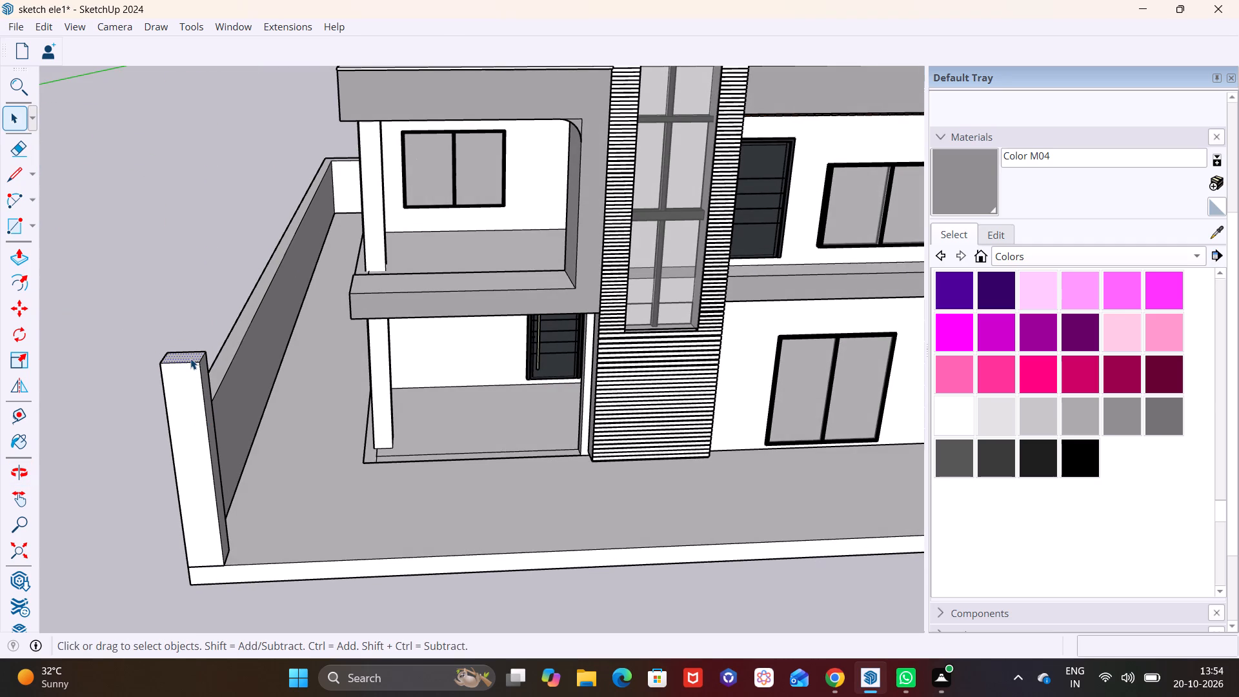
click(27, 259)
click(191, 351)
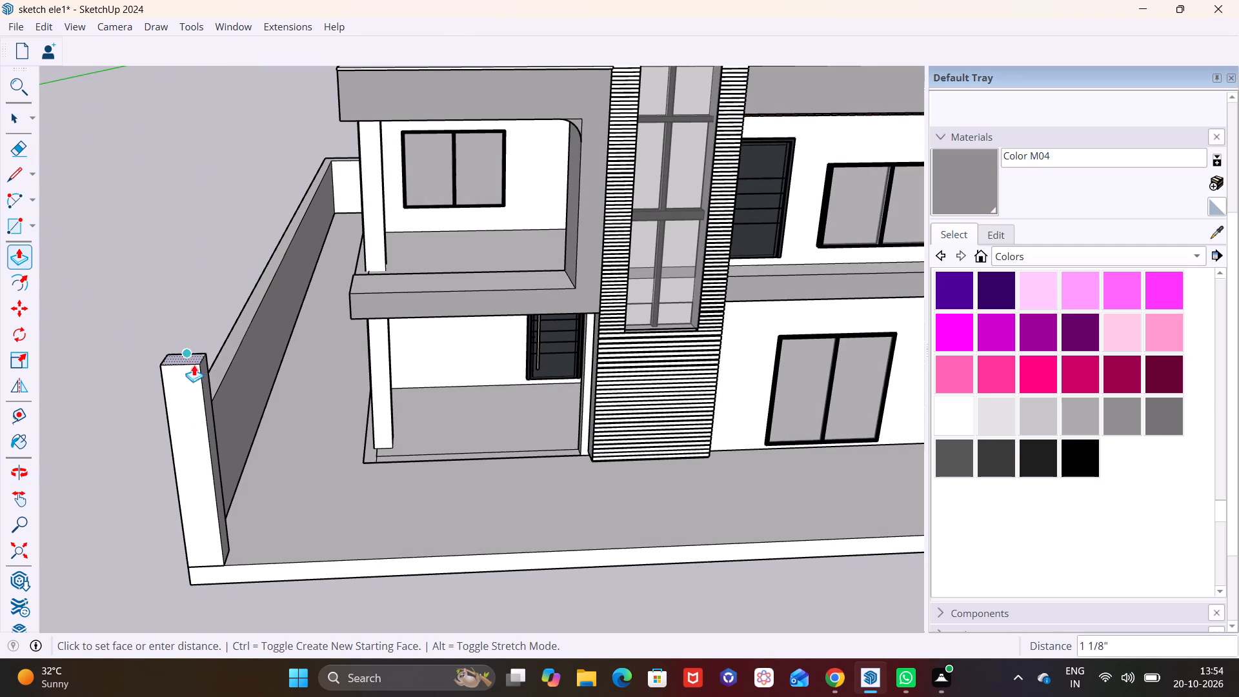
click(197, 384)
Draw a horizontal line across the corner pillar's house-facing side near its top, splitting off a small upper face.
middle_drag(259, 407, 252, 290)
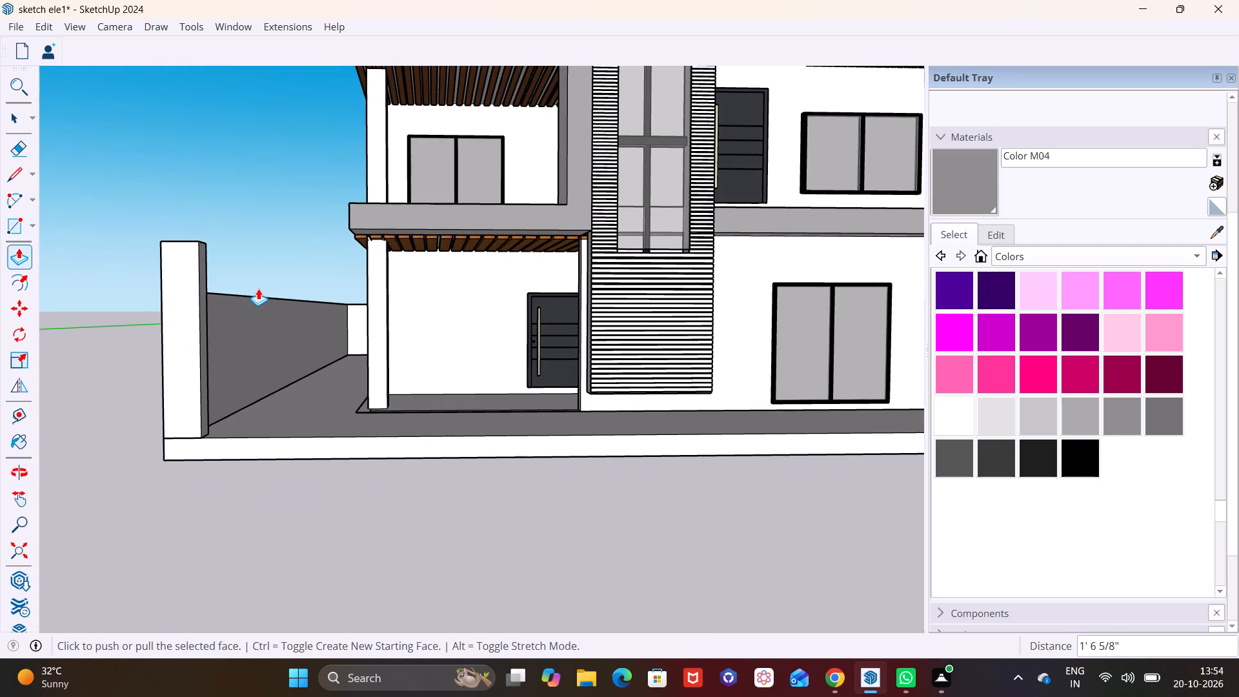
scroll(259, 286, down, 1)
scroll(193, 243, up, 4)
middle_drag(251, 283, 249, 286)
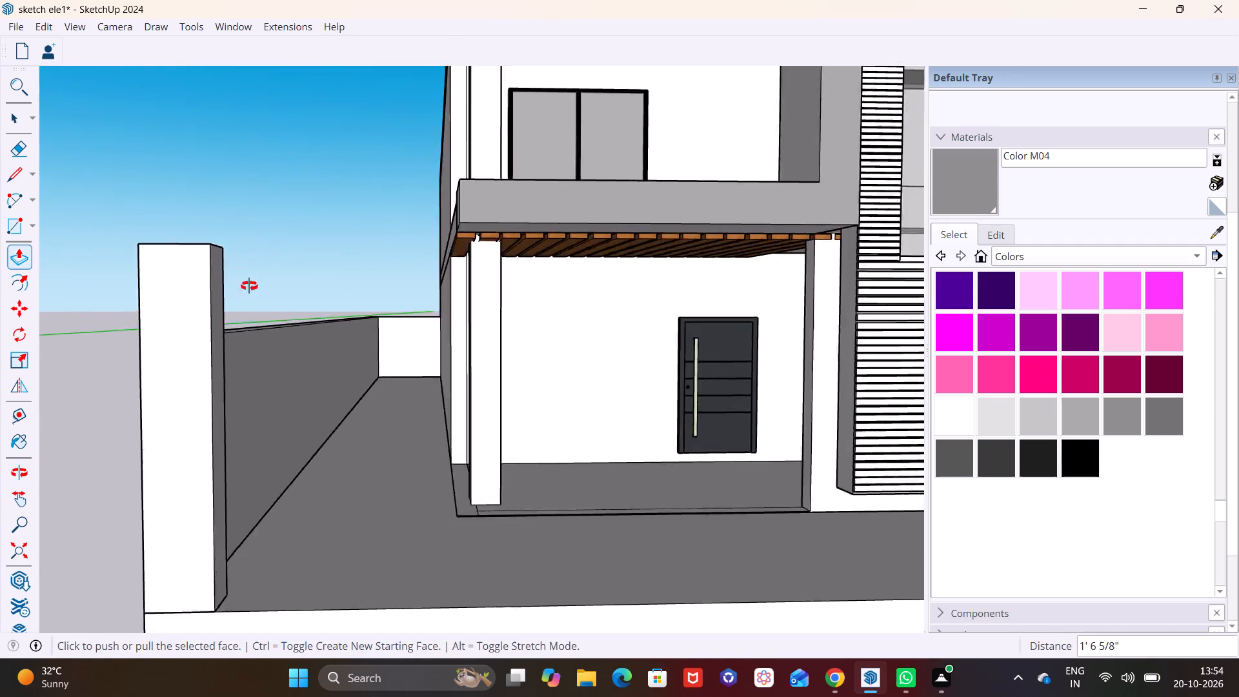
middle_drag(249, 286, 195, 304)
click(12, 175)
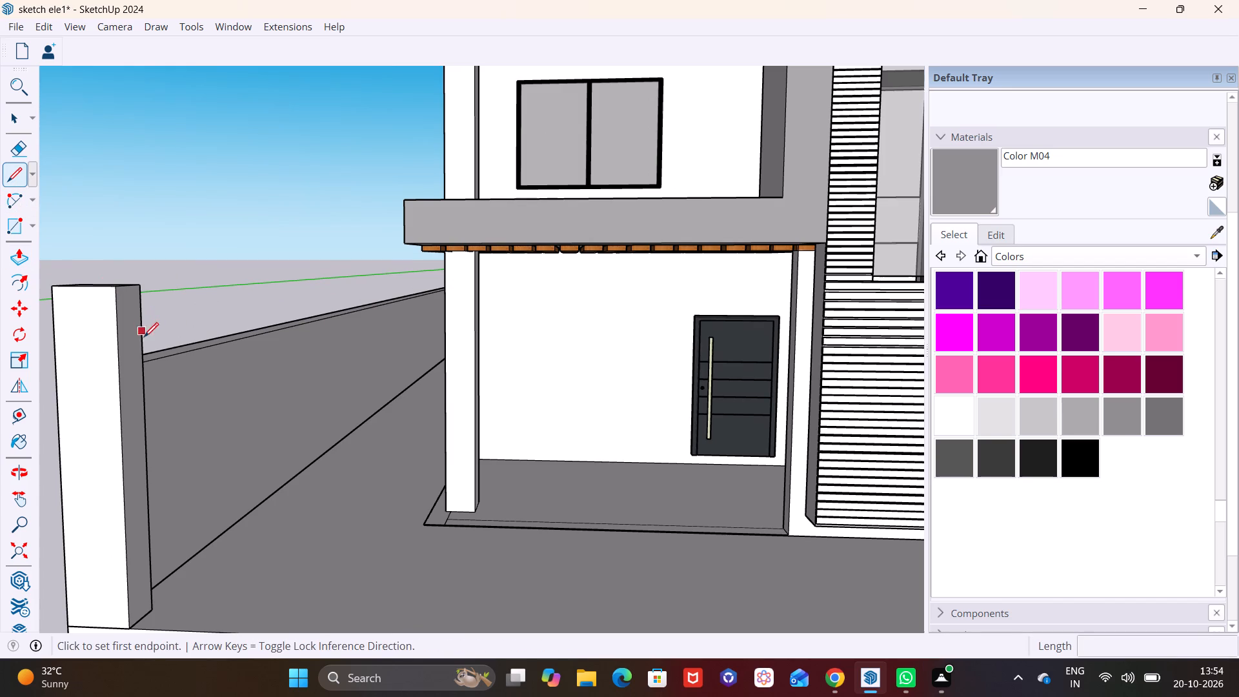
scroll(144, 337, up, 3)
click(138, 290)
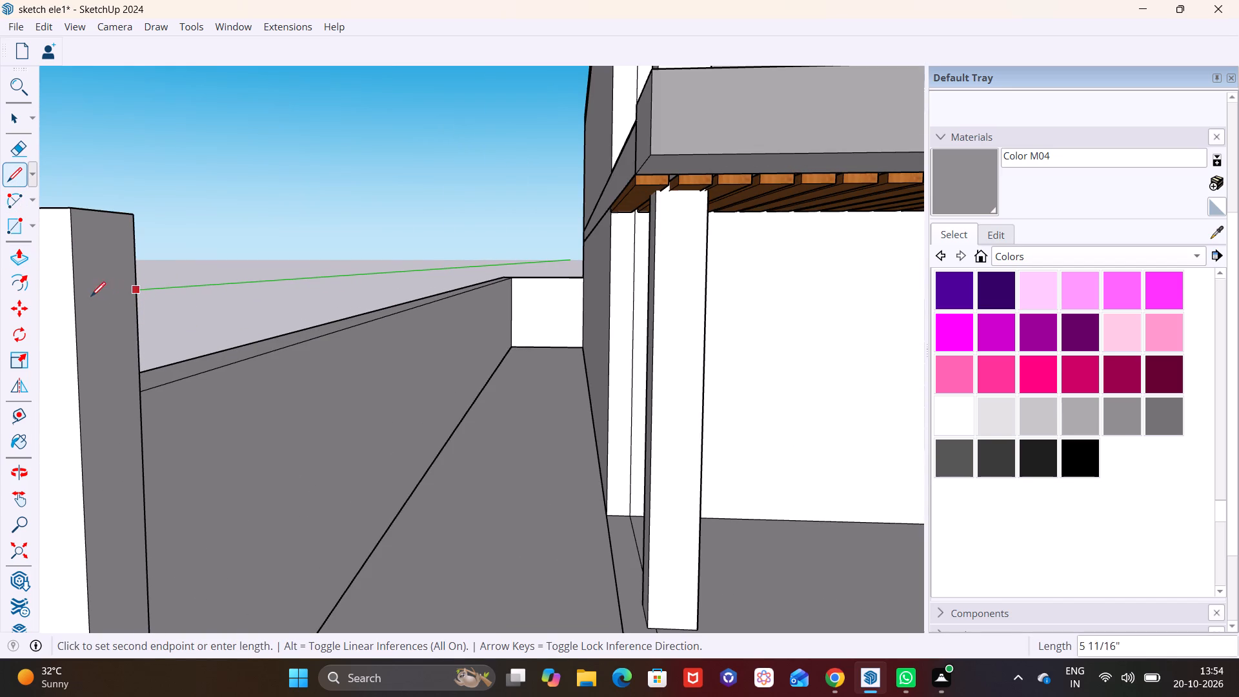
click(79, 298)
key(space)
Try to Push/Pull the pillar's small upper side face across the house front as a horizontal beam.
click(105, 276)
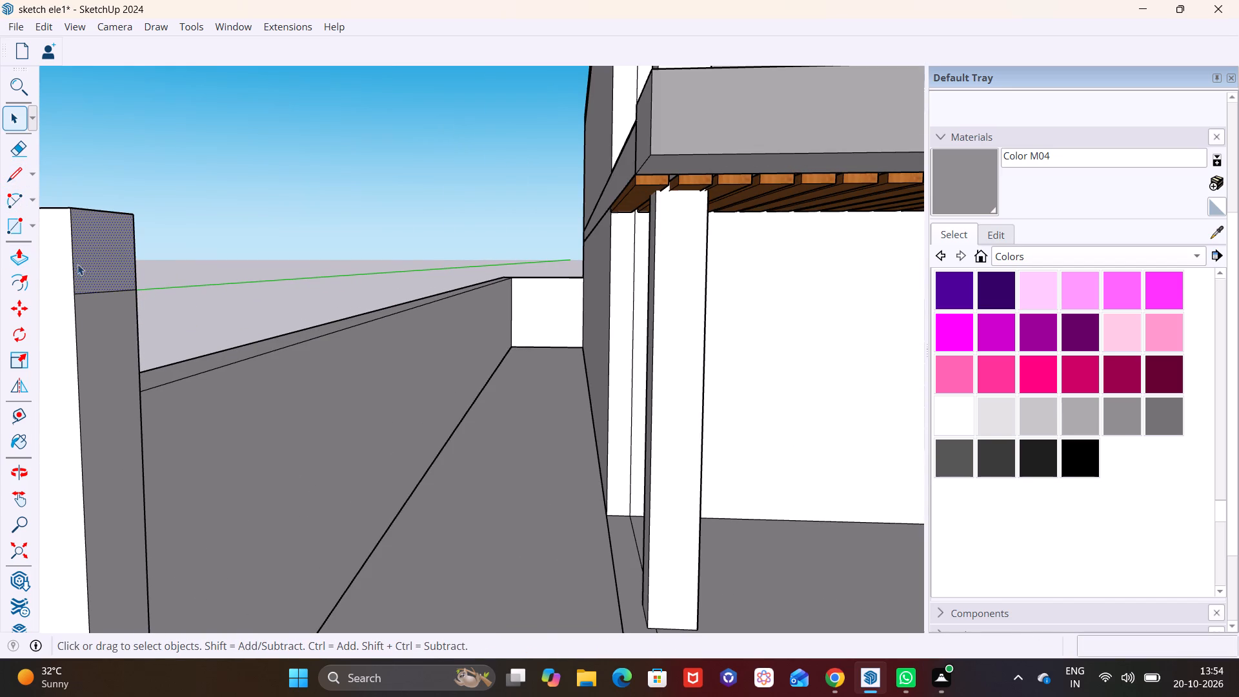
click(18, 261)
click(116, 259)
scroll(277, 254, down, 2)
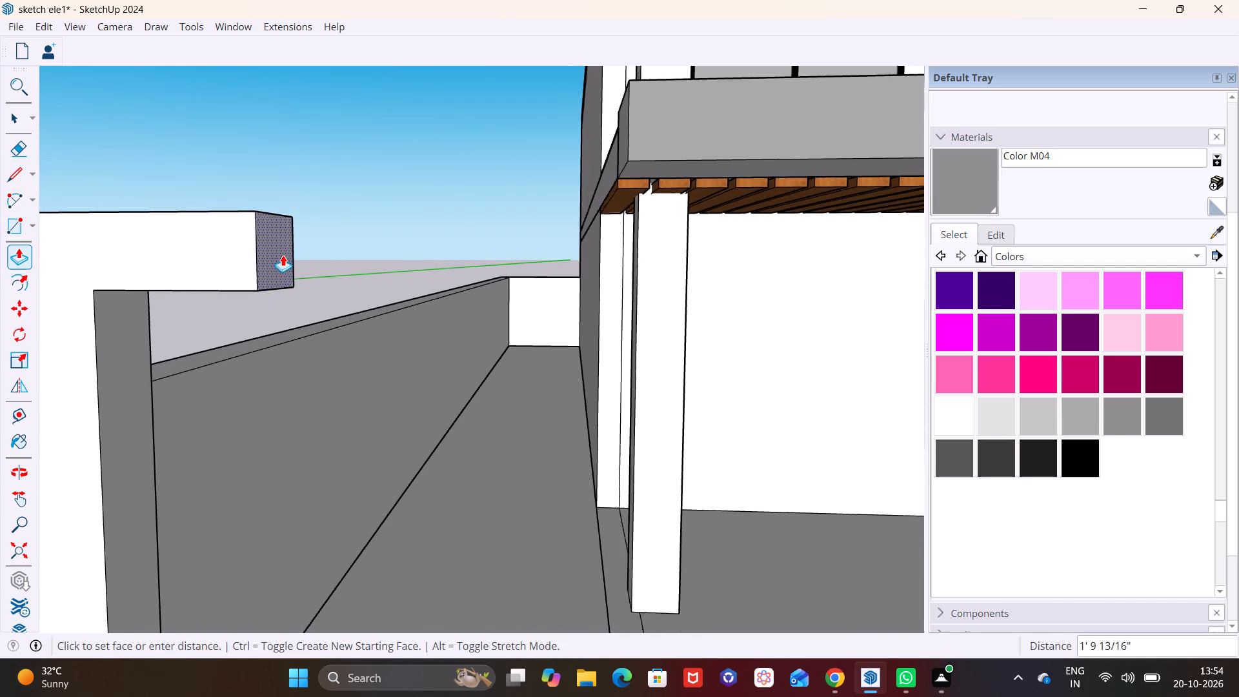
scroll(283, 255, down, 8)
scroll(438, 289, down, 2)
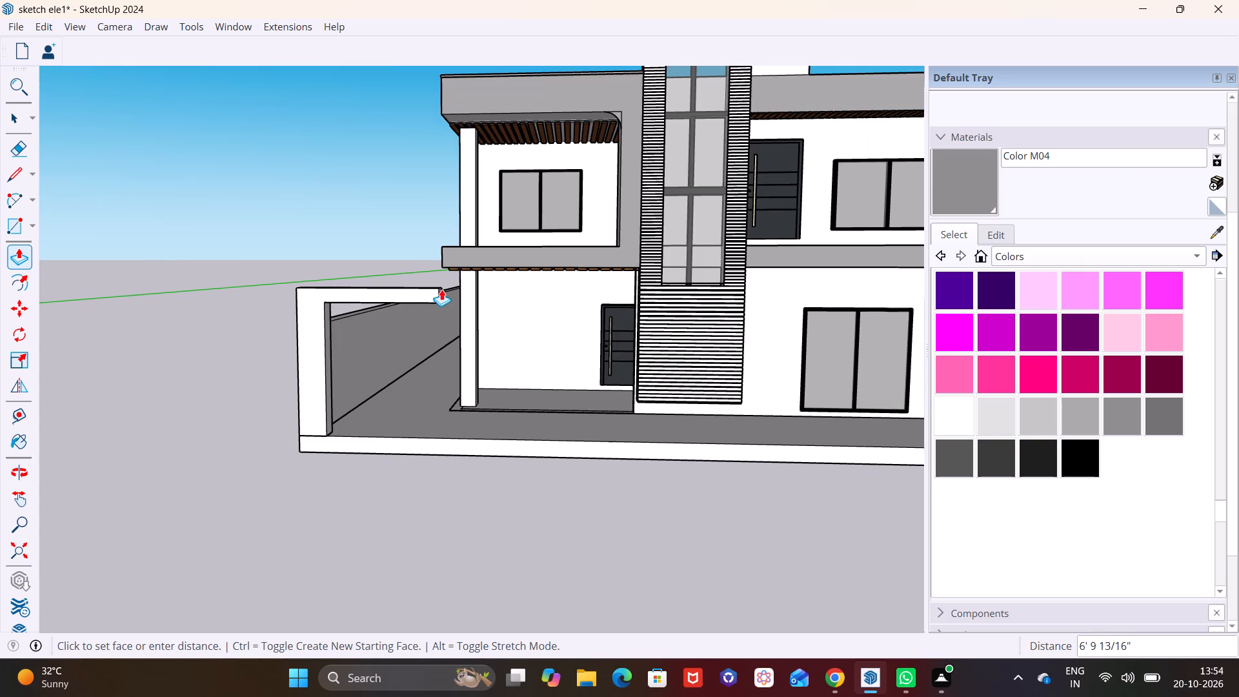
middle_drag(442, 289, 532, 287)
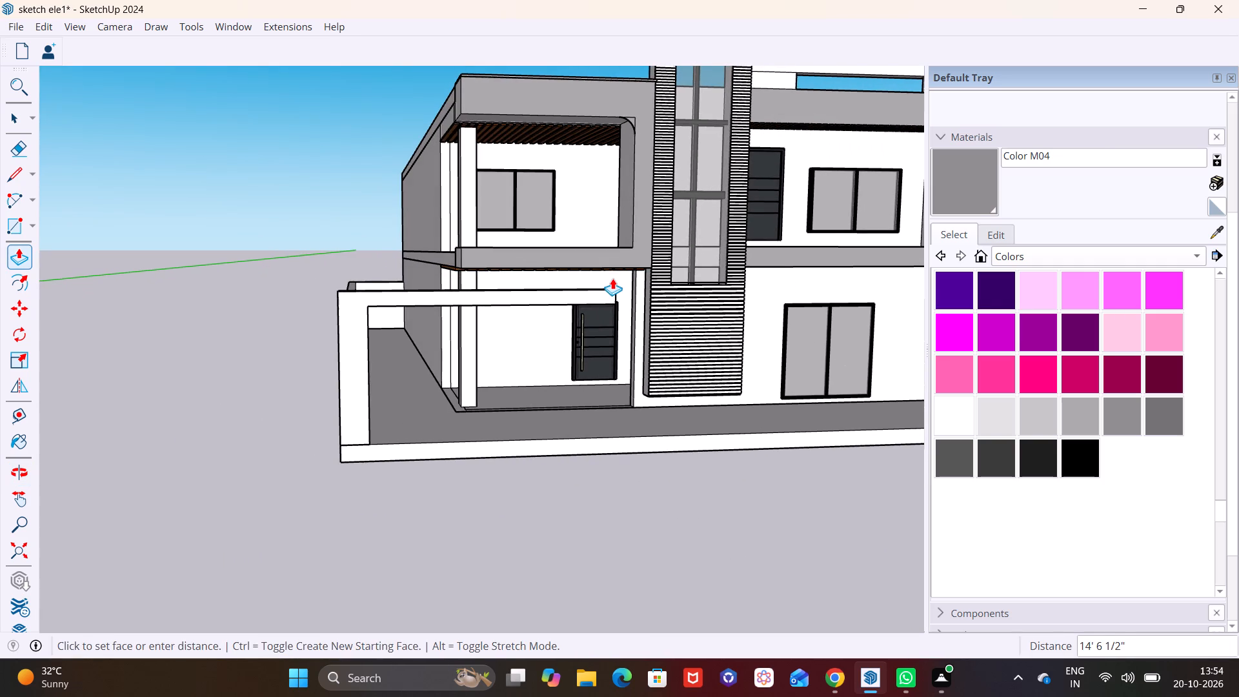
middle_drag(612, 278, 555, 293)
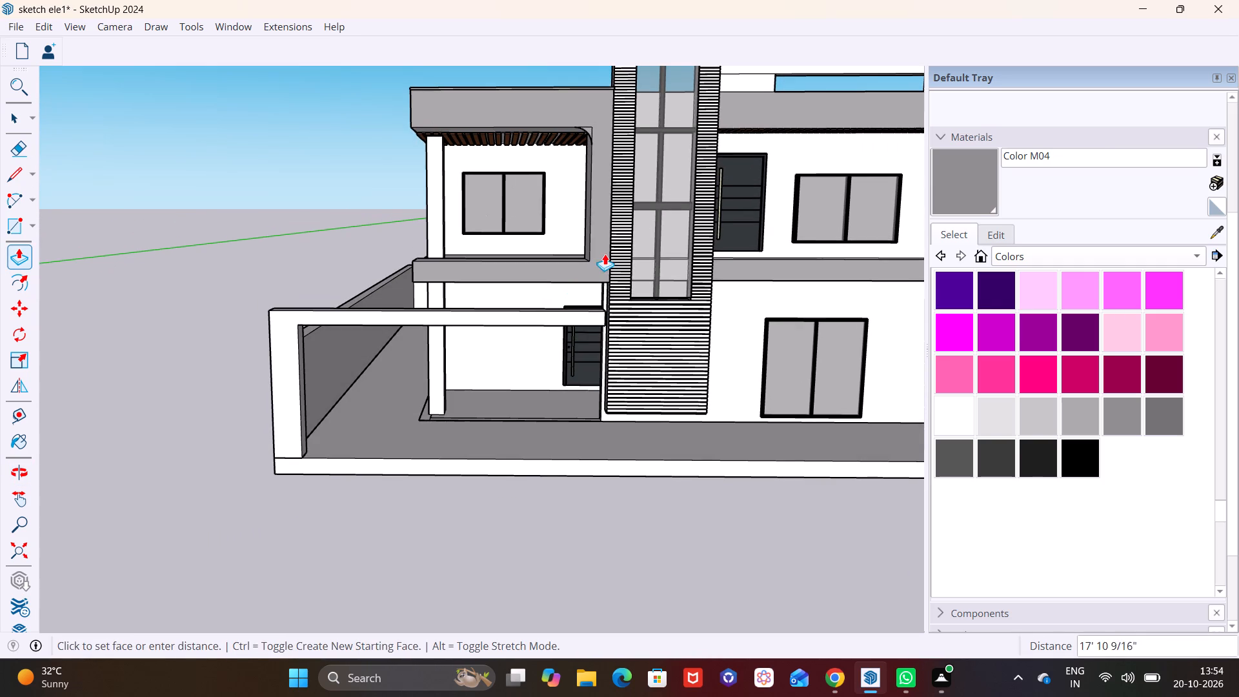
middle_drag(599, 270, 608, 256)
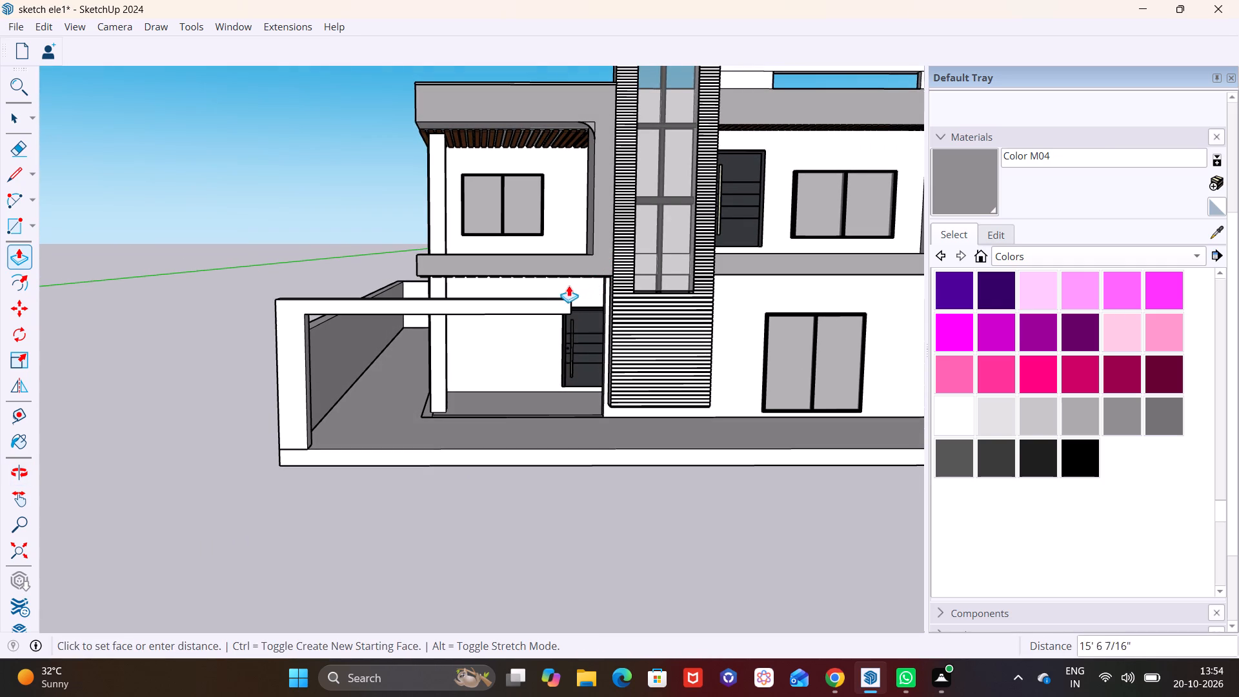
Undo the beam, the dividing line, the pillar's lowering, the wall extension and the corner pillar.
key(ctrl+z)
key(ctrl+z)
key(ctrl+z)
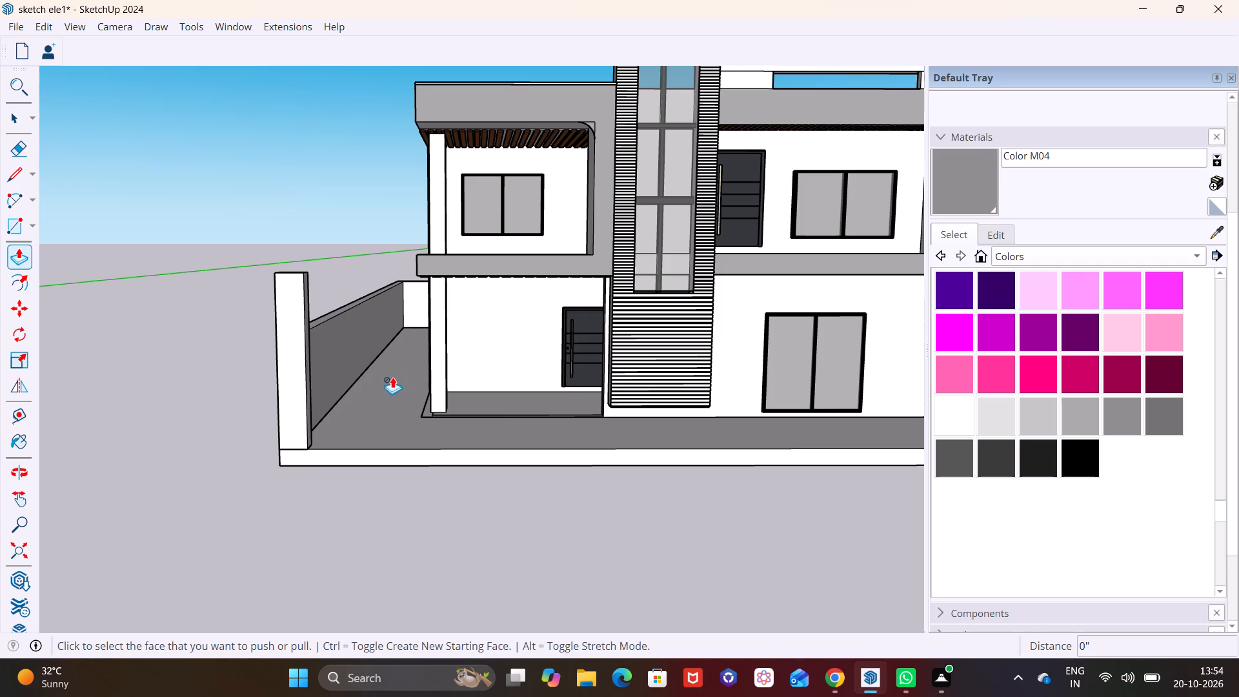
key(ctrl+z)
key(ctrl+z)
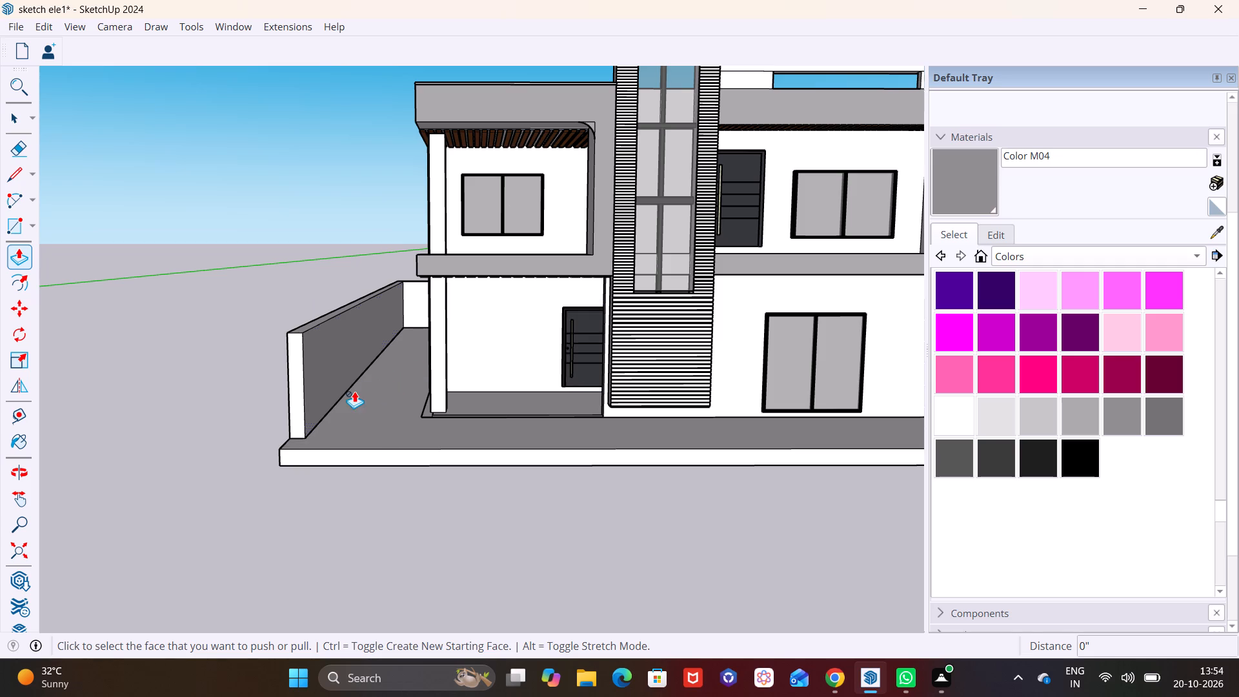
Push/Pull the long boundary wall's inner face about 2' 10" toward the house.
key(space)
click(322, 359)
click(17, 250)
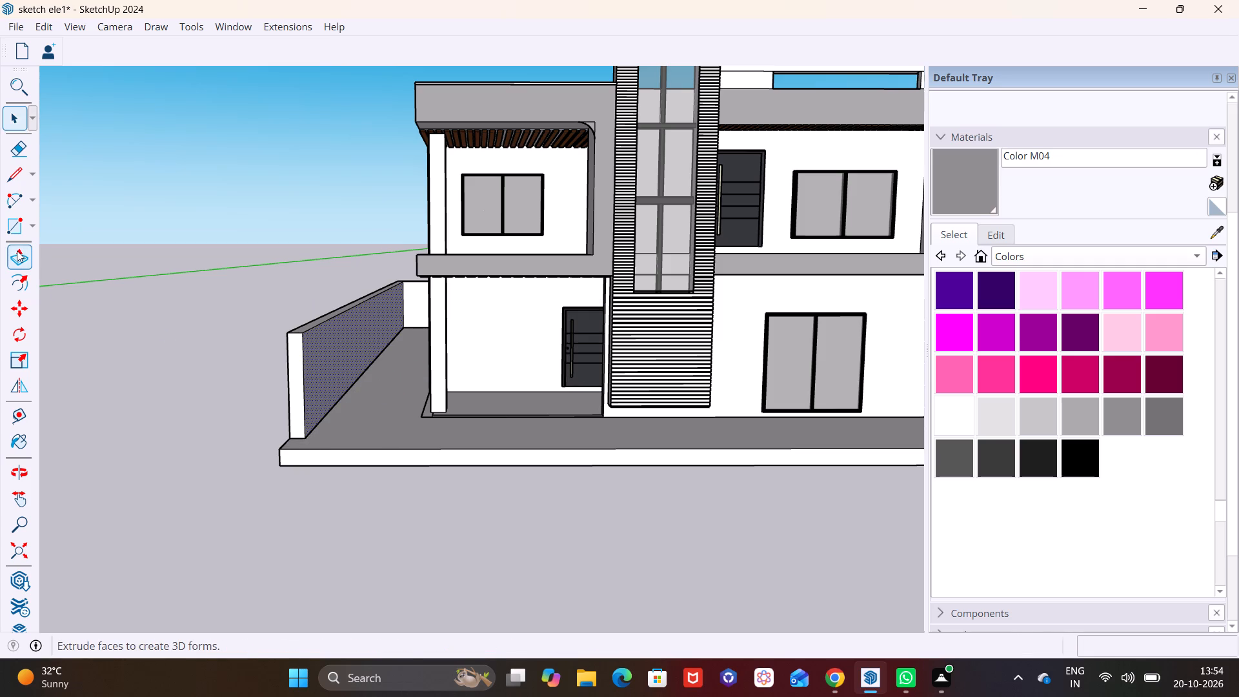
click(344, 350)
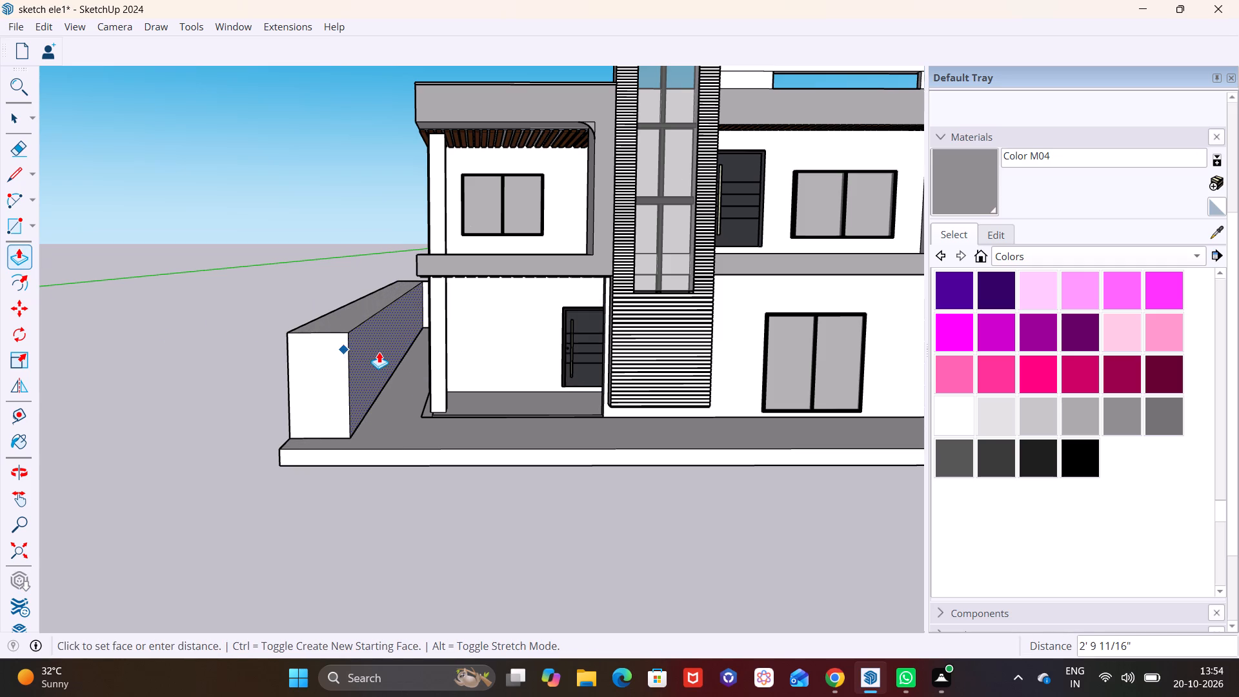
click(379, 352)
Push/Pull the long boundary wall's outer face inward about 2' 5", leaving a thin wall closer to the house.
middle_drag(429, 353, 587, 372)
key(space)
click(365, 390)
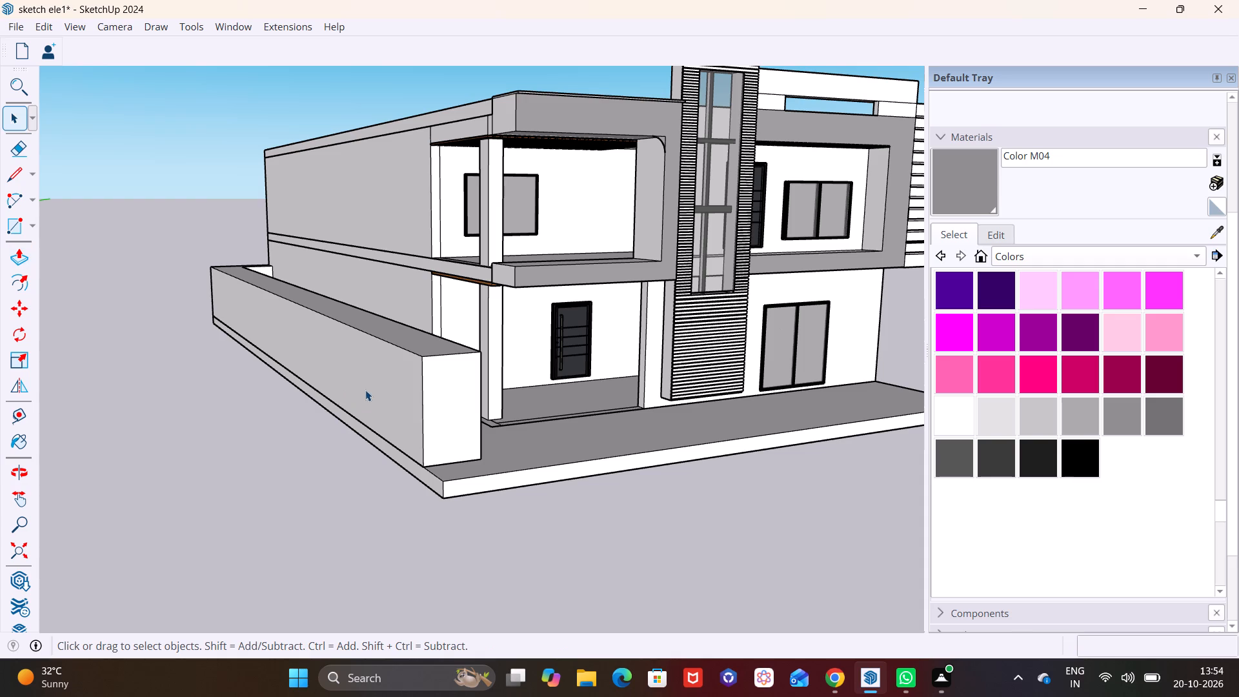
click(14, 254)
click(400, 390)
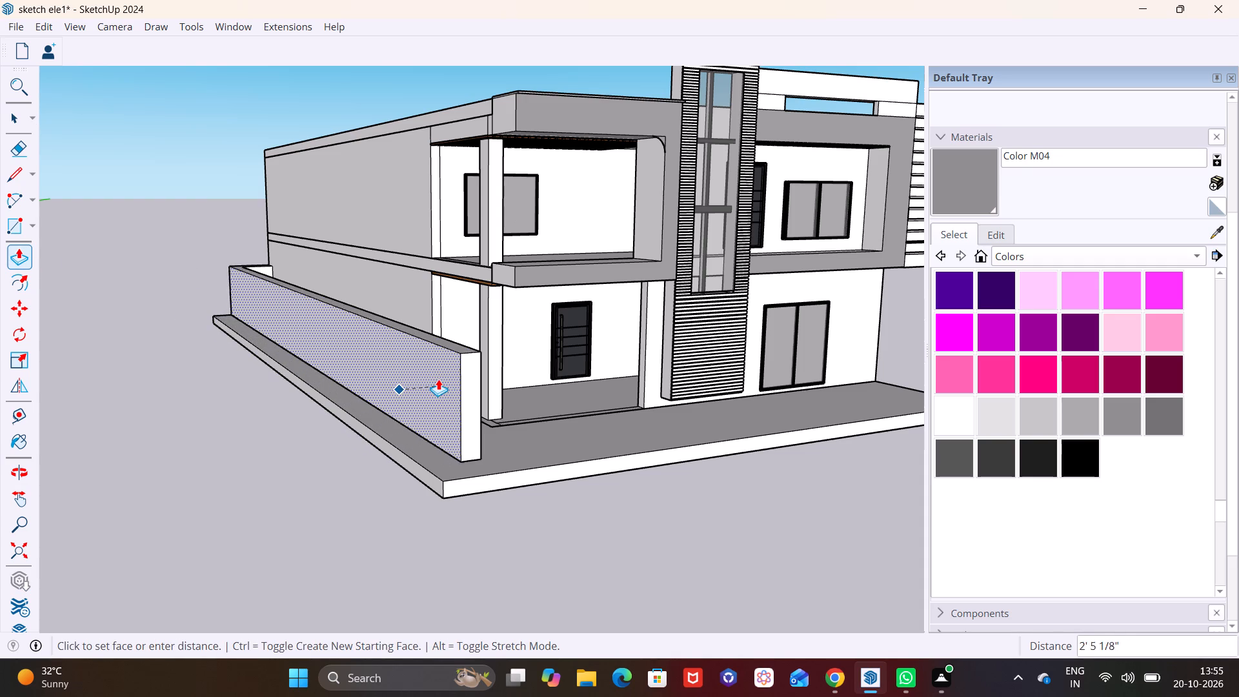
click(439, 383)
key(space)
Open the base slab for editing and Push/Pull its porch-side edge face inward about 2' 2" toward the boundary wall.
click(393, 454)
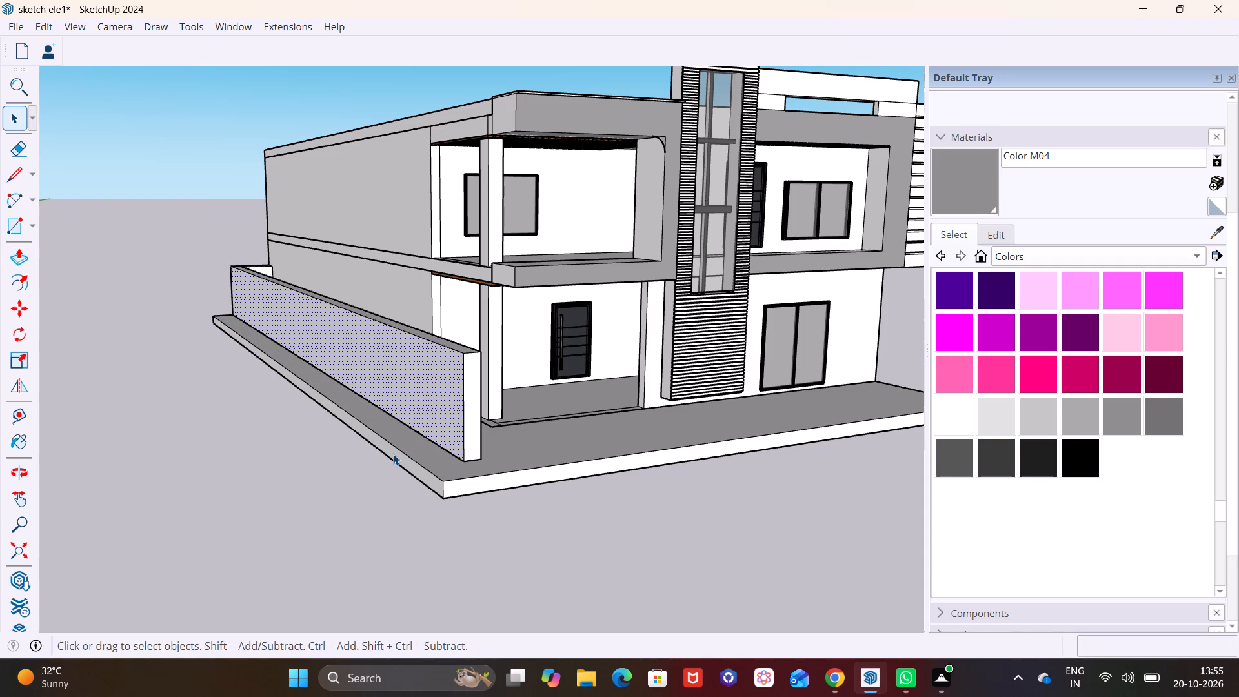
triple_click(393, 454)
click(391, 456)
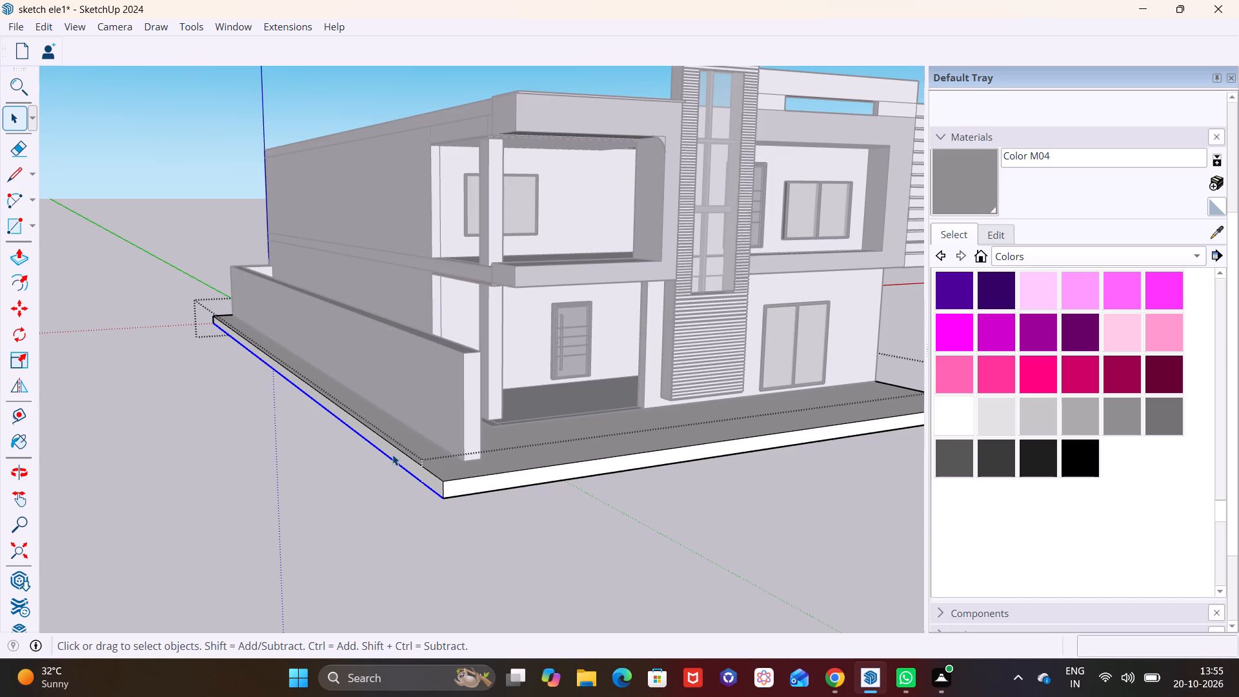
click(392, 454)
click(10, 261)
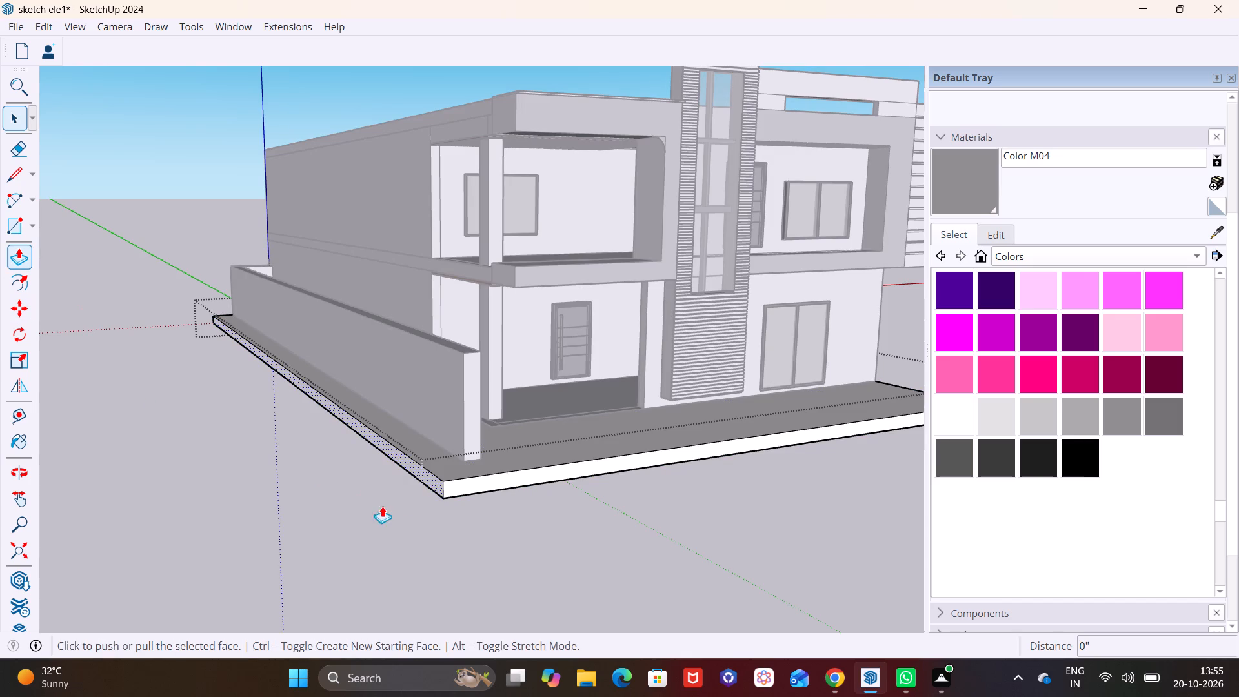
click(397, 457)
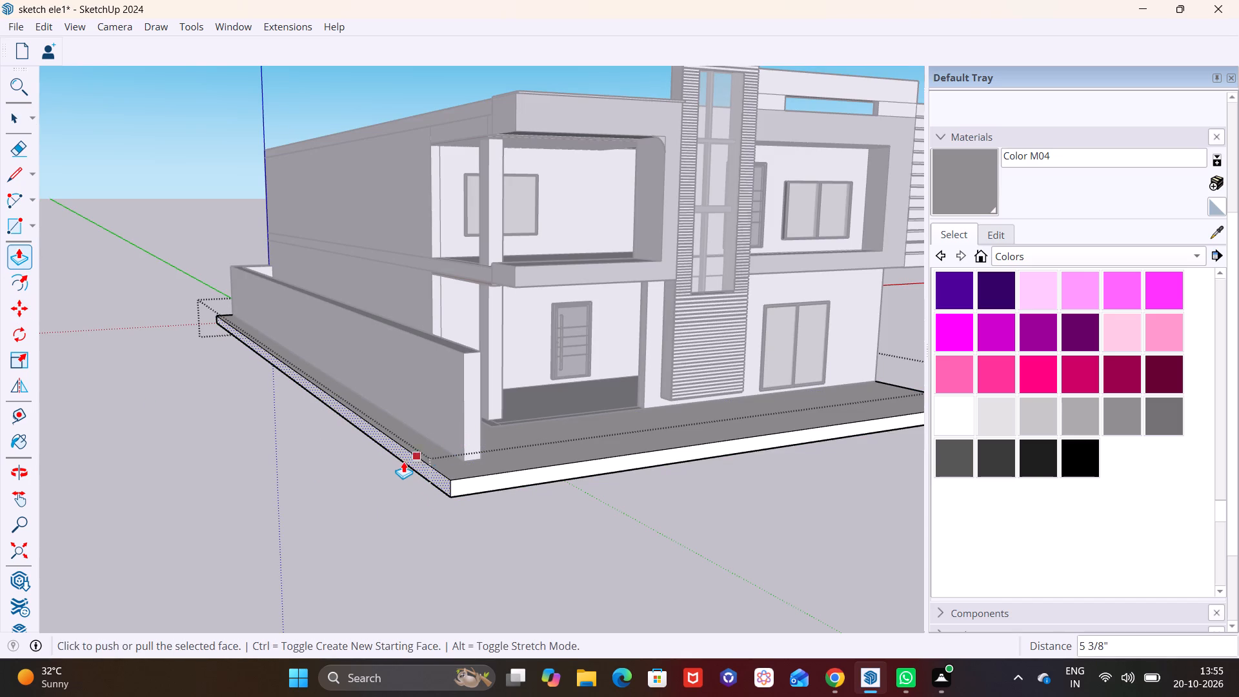
click(408, 459)
click(463, 430)
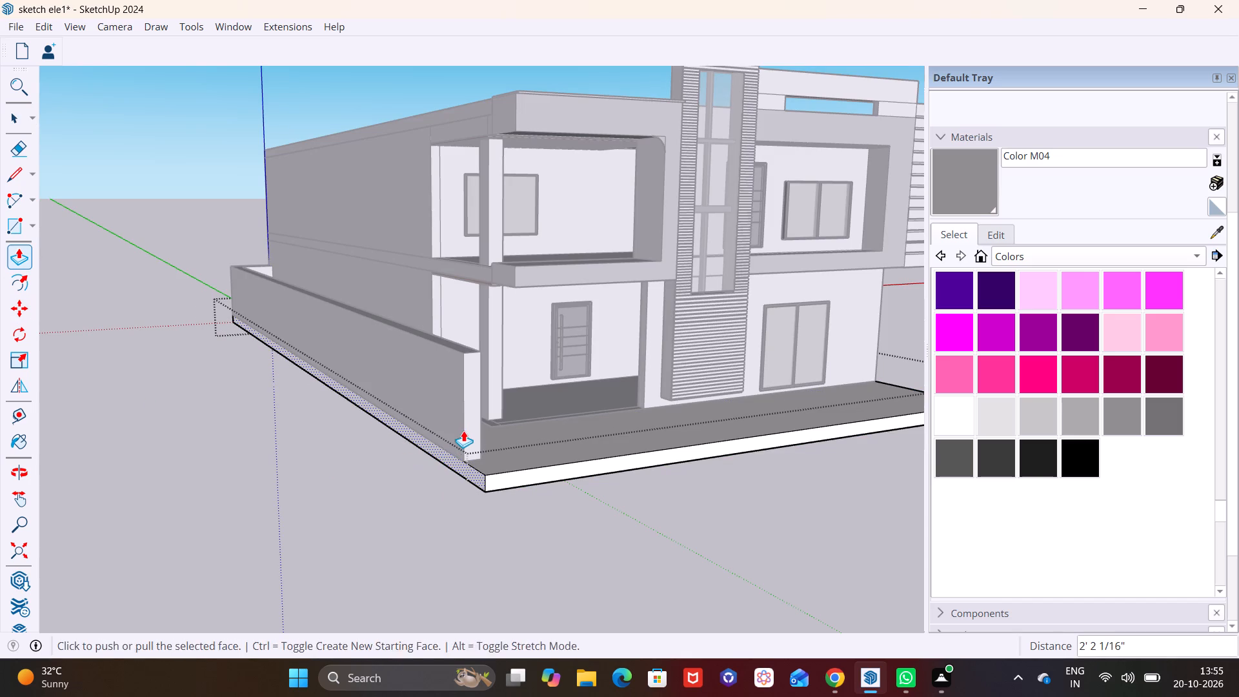
Draw a rectangle about 2' 1" by 1' 4 9/16" on the base slab's front corner, just beyond the long boundary wall's end.
key(space)
click(550, 534)
middle_drag(550, 533, 403, 527)
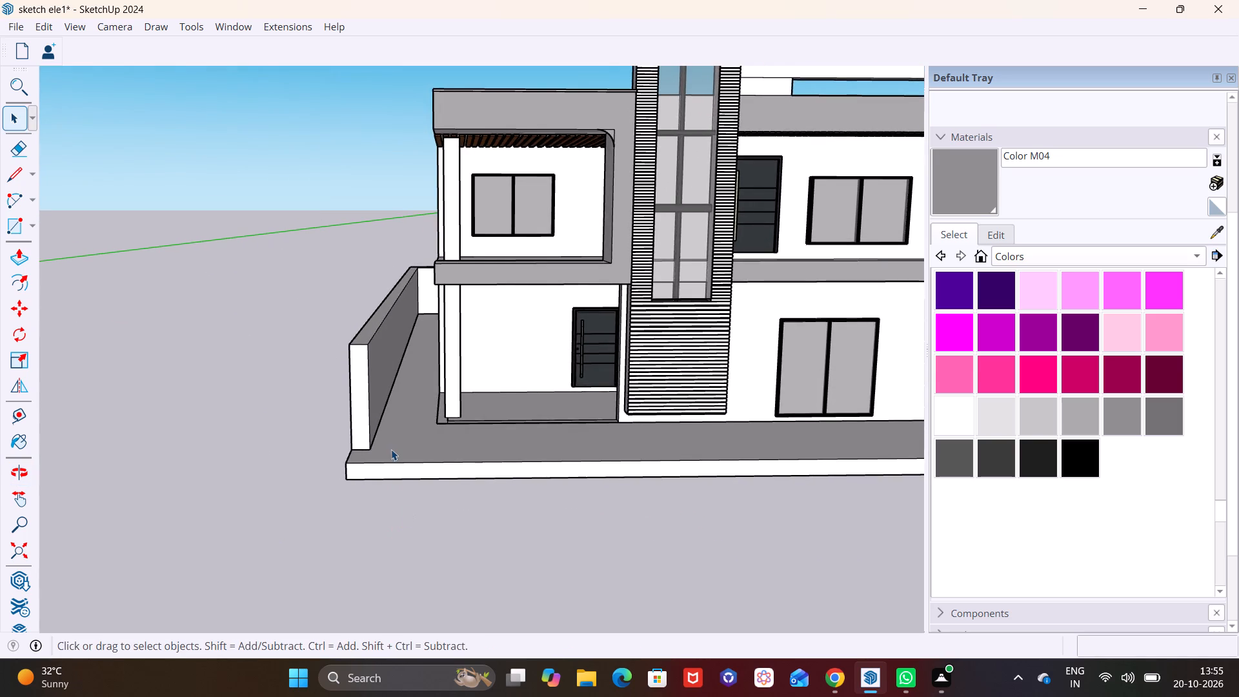
scroll(391, 449, down, 1)
shift+middle_drag(392, 449, 276, 449)
middle_drag(387, 394, 398, 368)
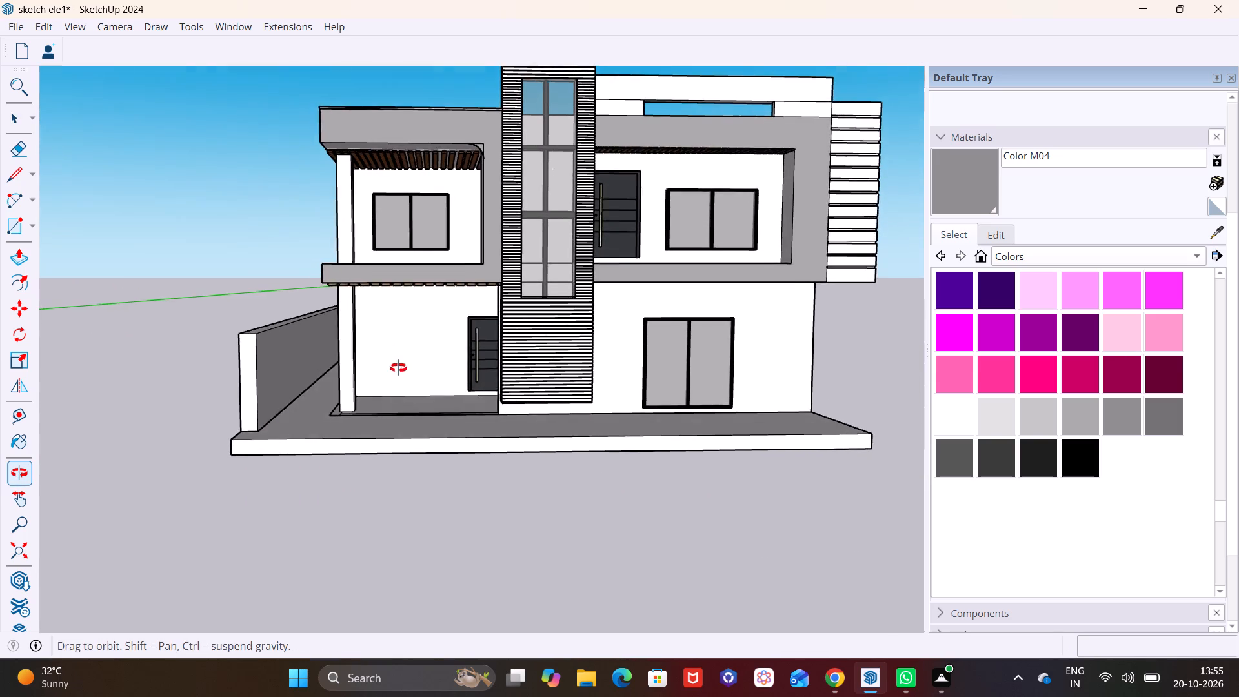
middle_drag(398, 368, 400, 372)
click(34, 226)
click(41, 248)
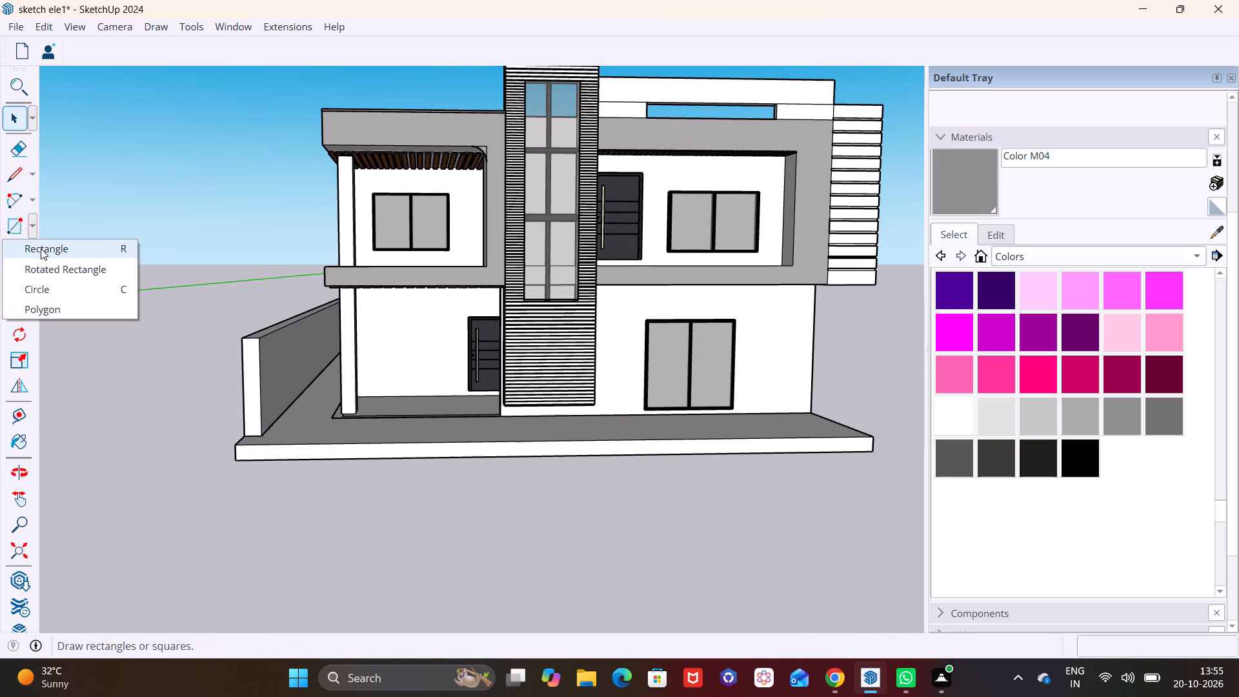
middle_drag(259, 431, 259, 534)
scroll(262, 508, up, 10)
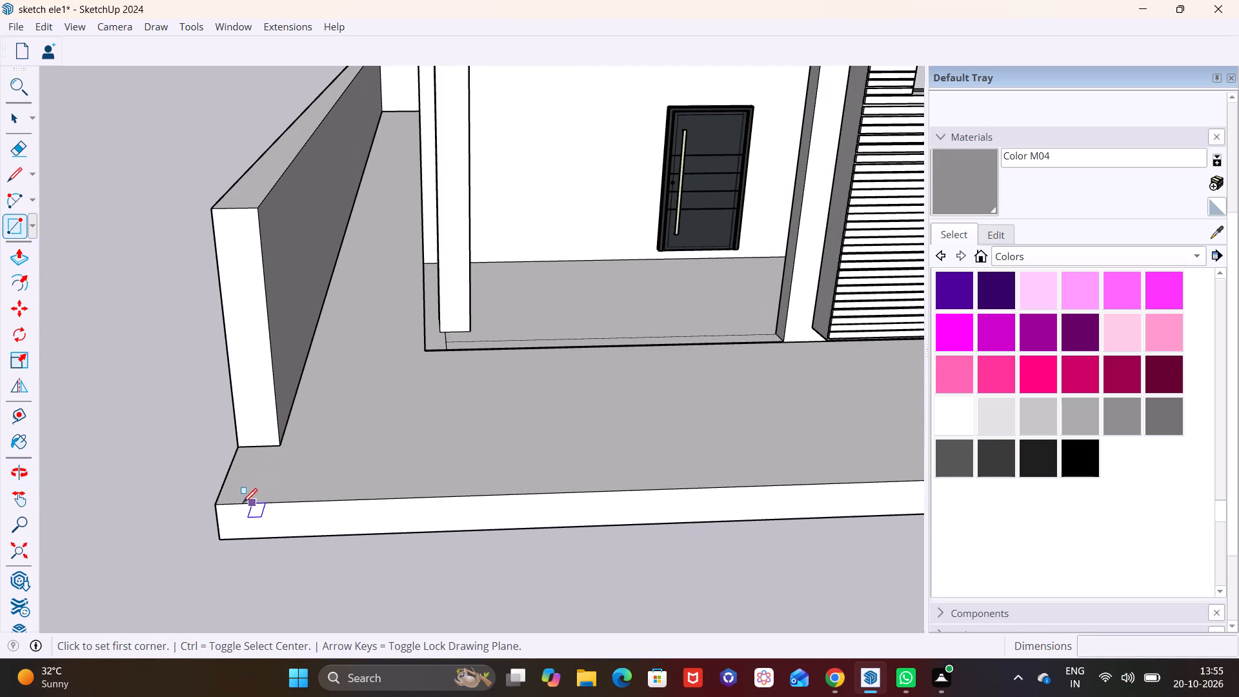
click(220, 500)
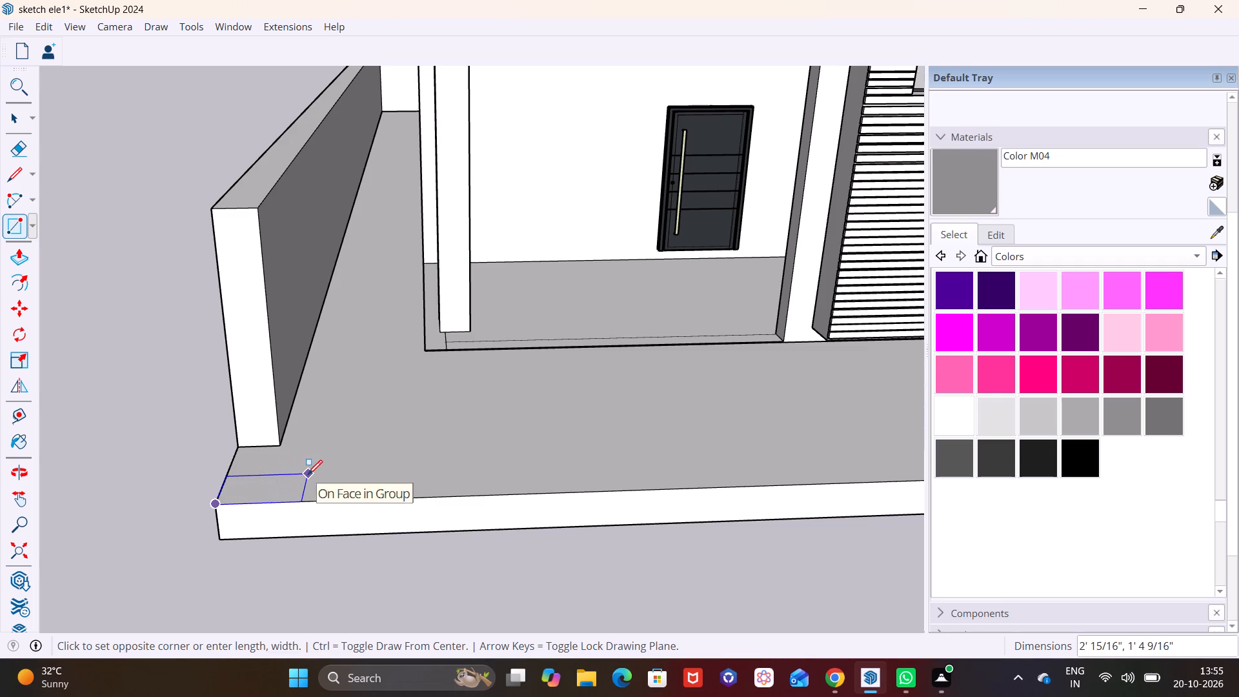
click(308, 474)
Push/Pull the corner rectangle up about 9' 6" into a pillar.
key(space)
click(263, 488)
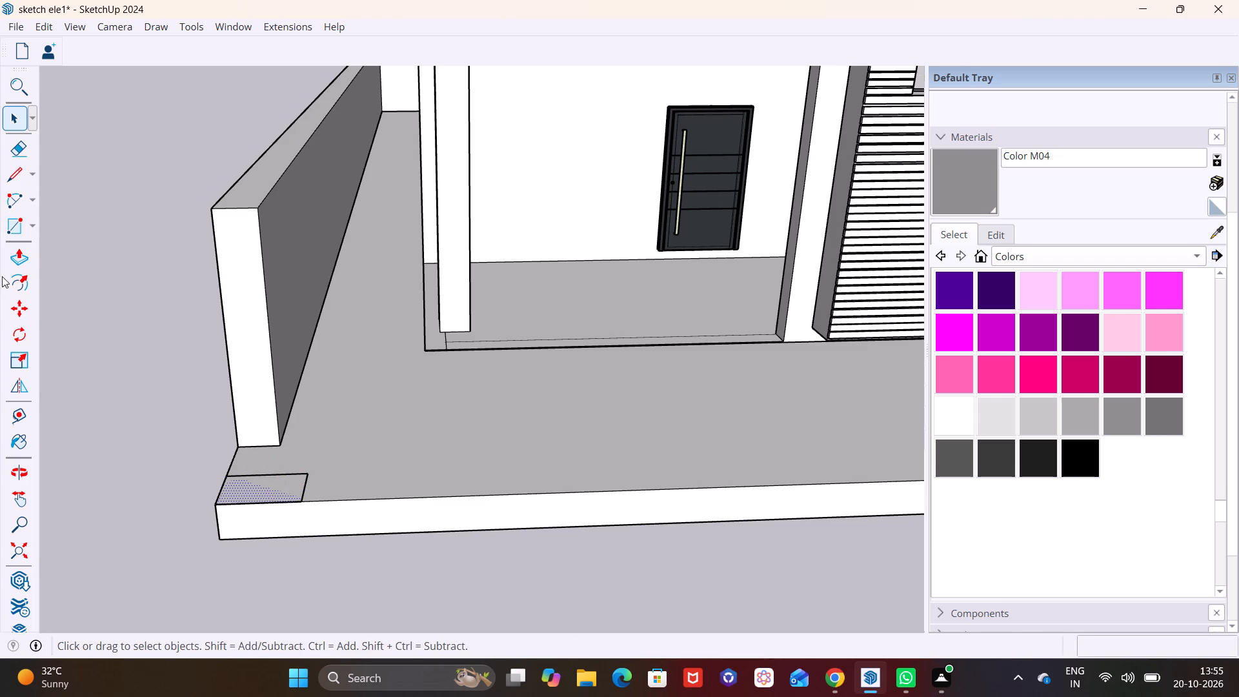
click(14, 252)
click(256, 487)
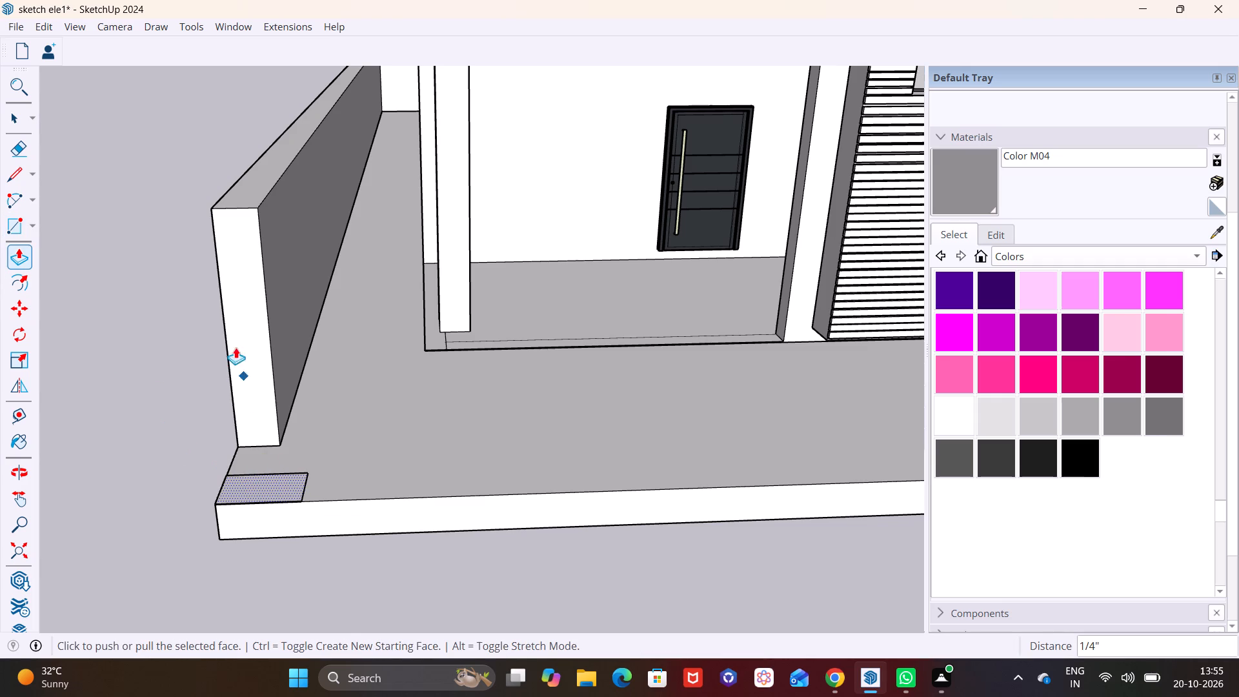
click(254, 483)
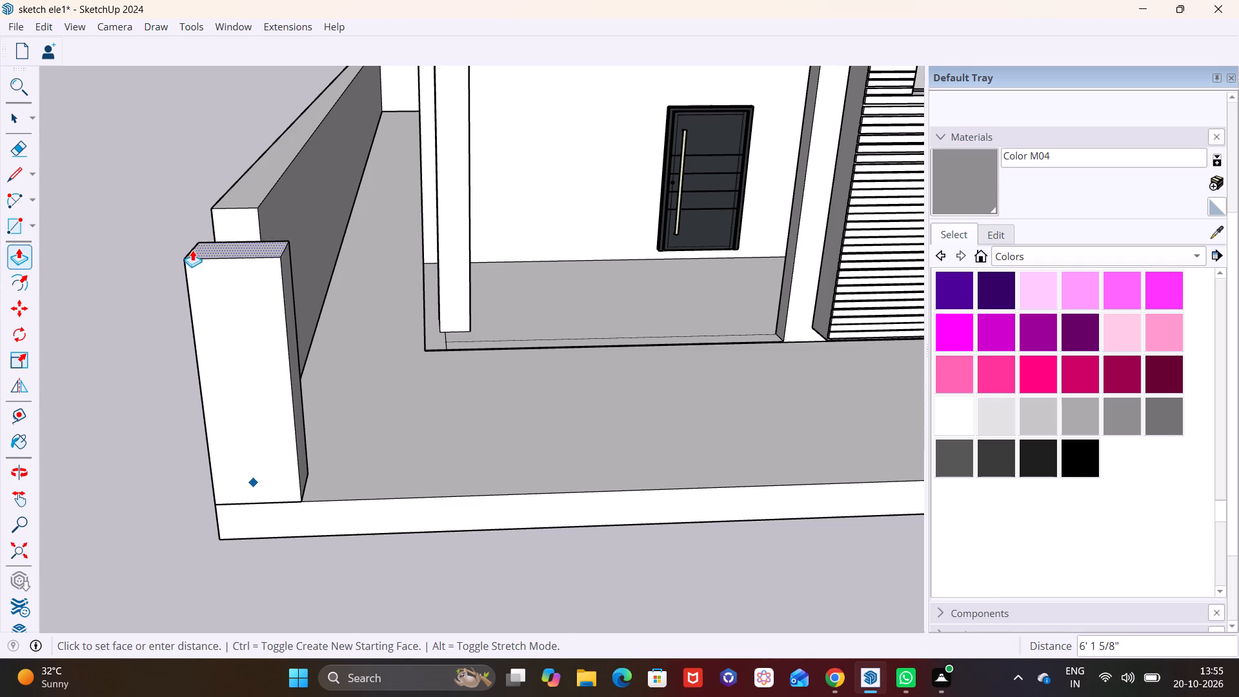
scroll(192, 250, down, 6)
click(197, 163)
Push/Pull the long boundary wall's end face about 1' 7" forward to meet the corner pillar.
middle_drag(268, 190, 289, 157)
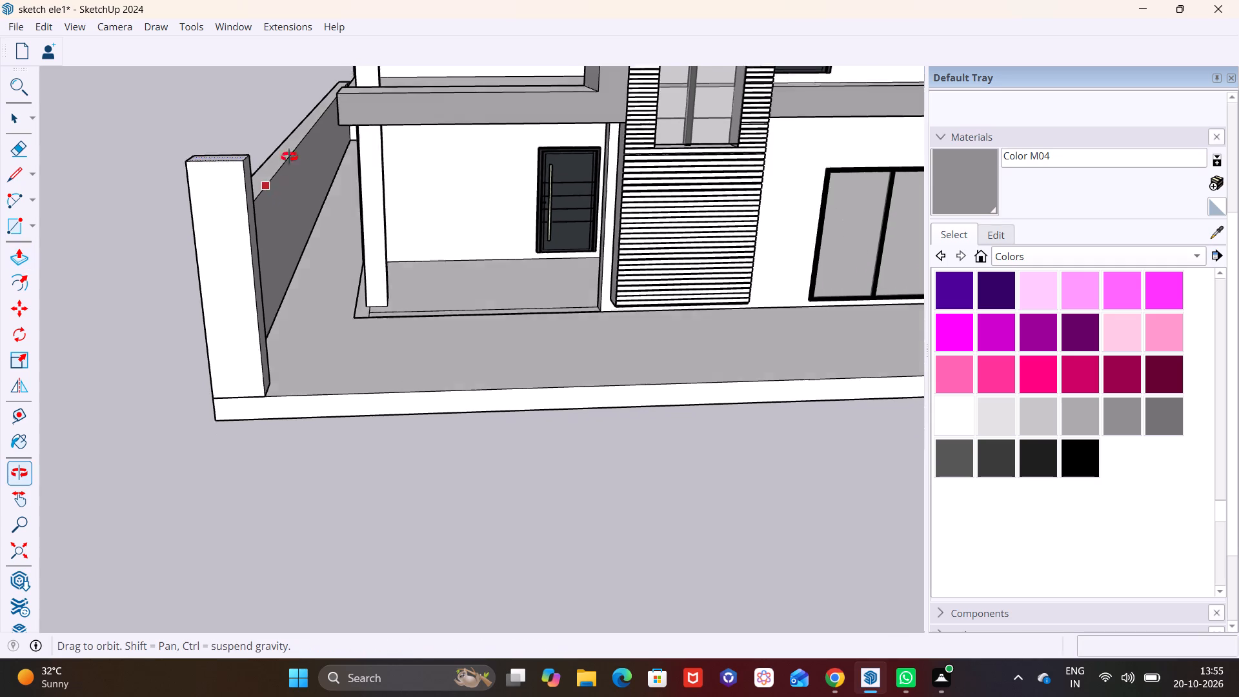
middle_drag(289, 157, 338, 97)
middle_drag(318, 220, 476, 270)
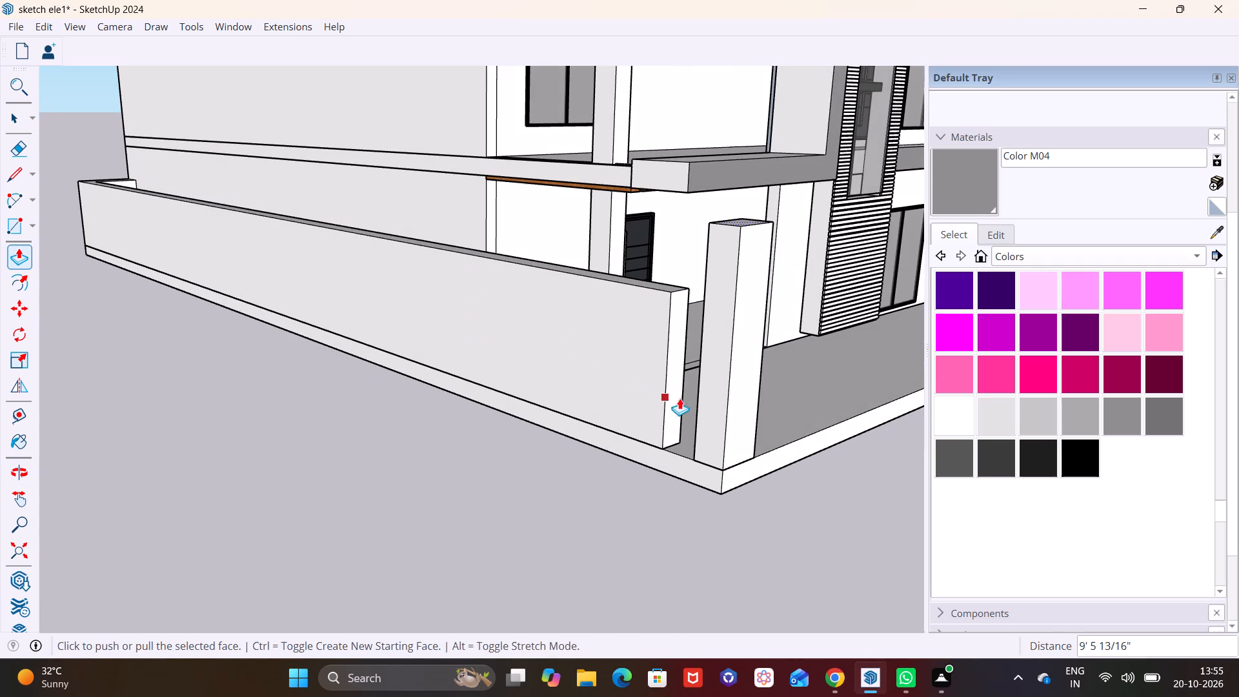
key(space)
click(677, 390)
click(22, 257)
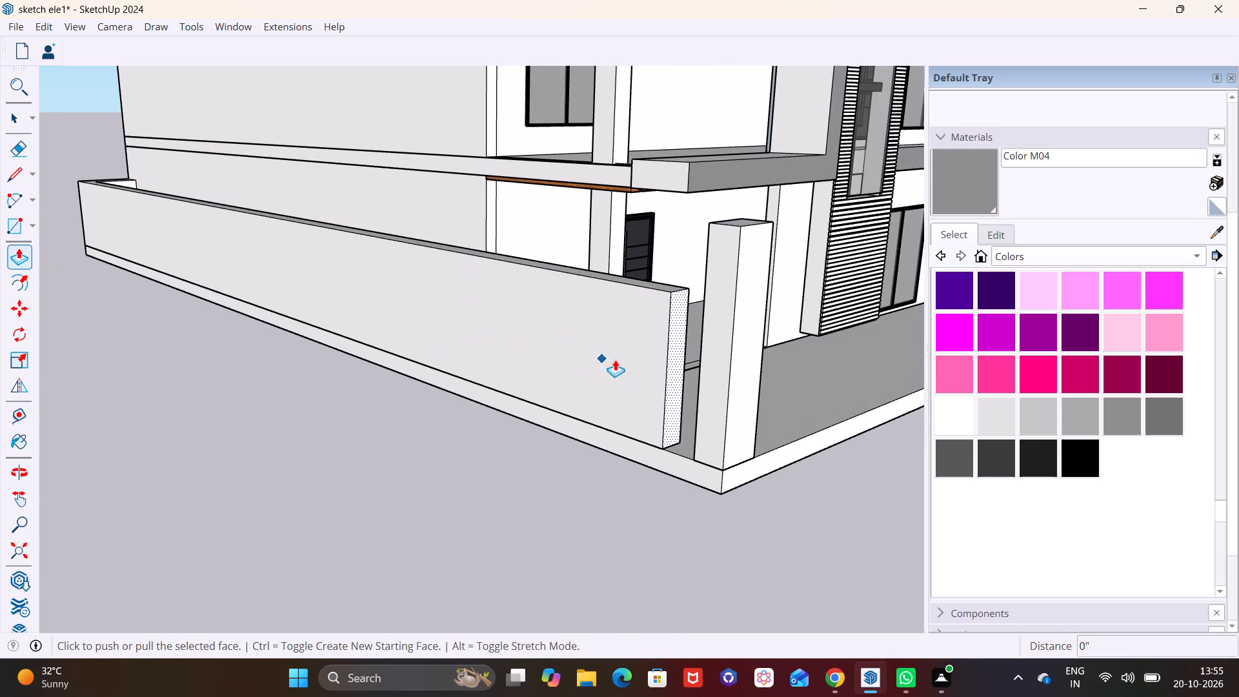
click(672, 368)
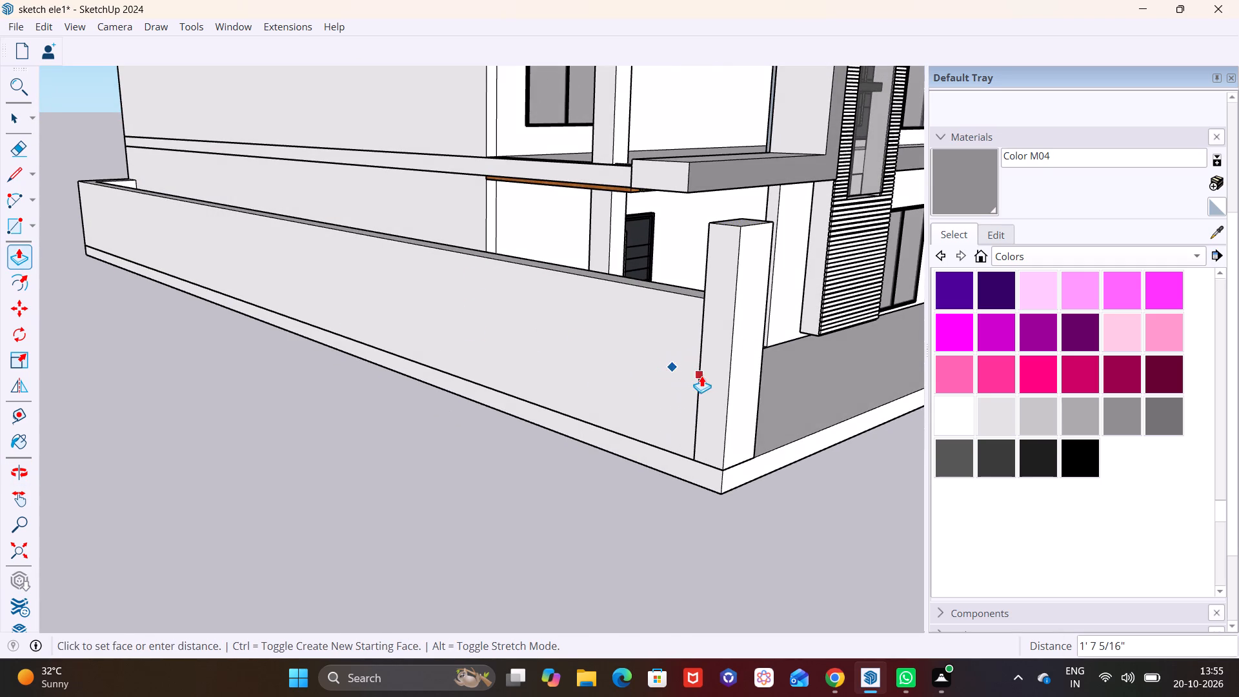
click(703, 376)
Push/Pull the long boundary wall's top face down about 8".
scroll(596, 426, down, 6)
middle_drag(573, 438, 327, 378)
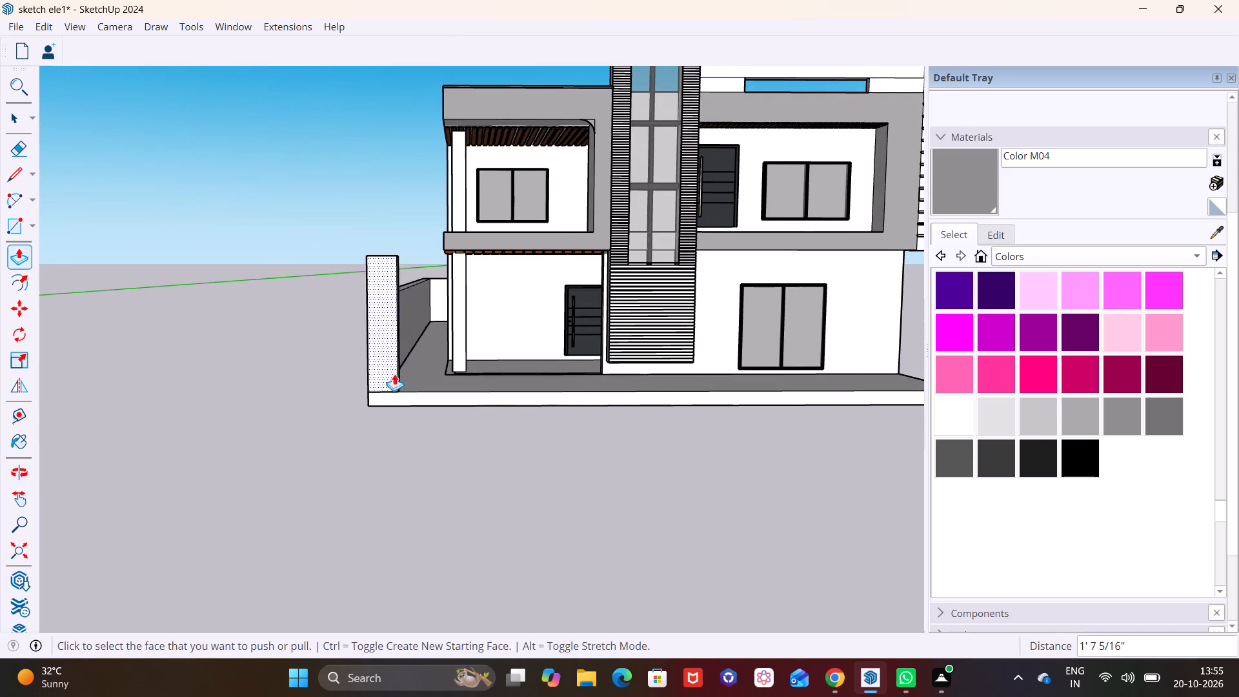
shift+middle_drag(418, 368, 301, 429)
middle_drag(324, 416, 470, 383)
scroll(303, 365, up, 2)
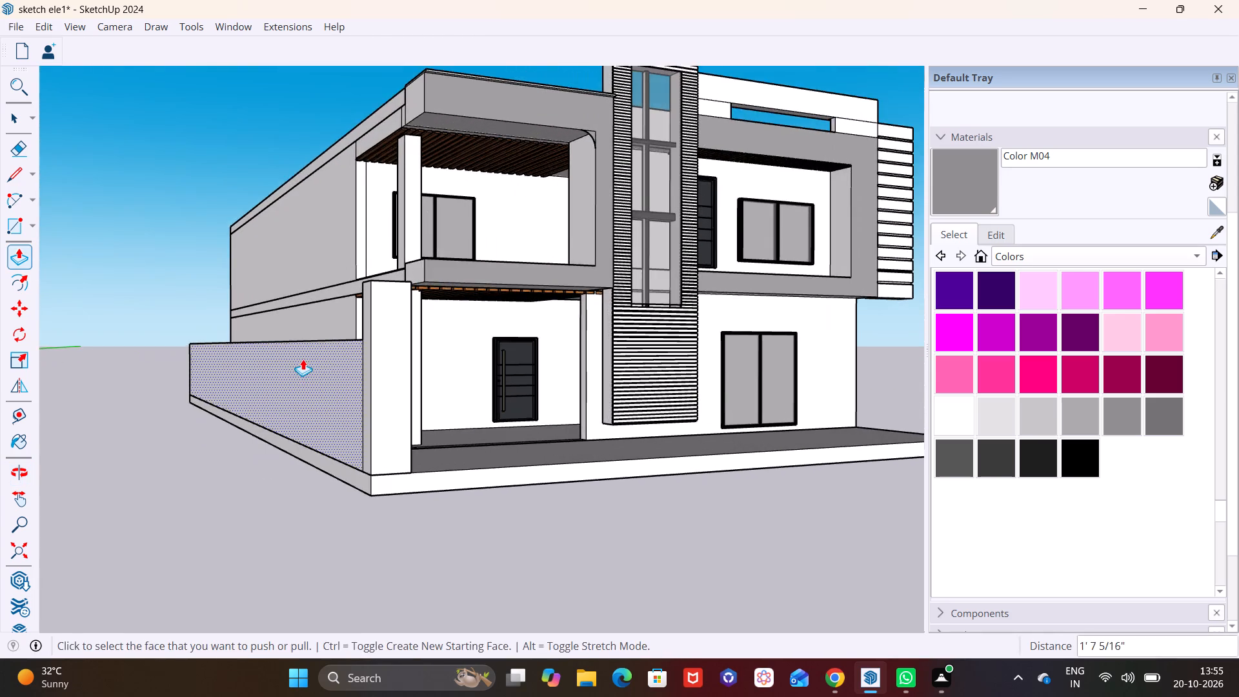
middle_drag(303, 365, 314, 487)
click(323, 416)
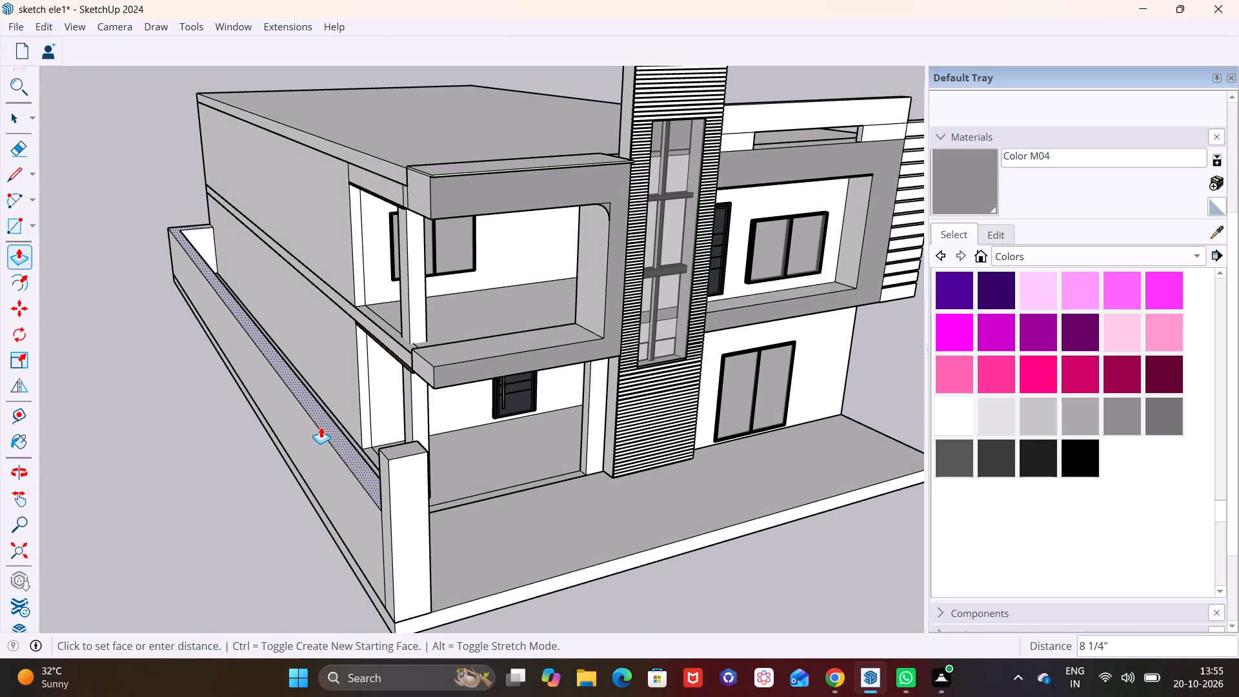
click(321, 427)
Push/Pull the corner pillar's top face down about 9".
click(396, 450)
click(398, 465)
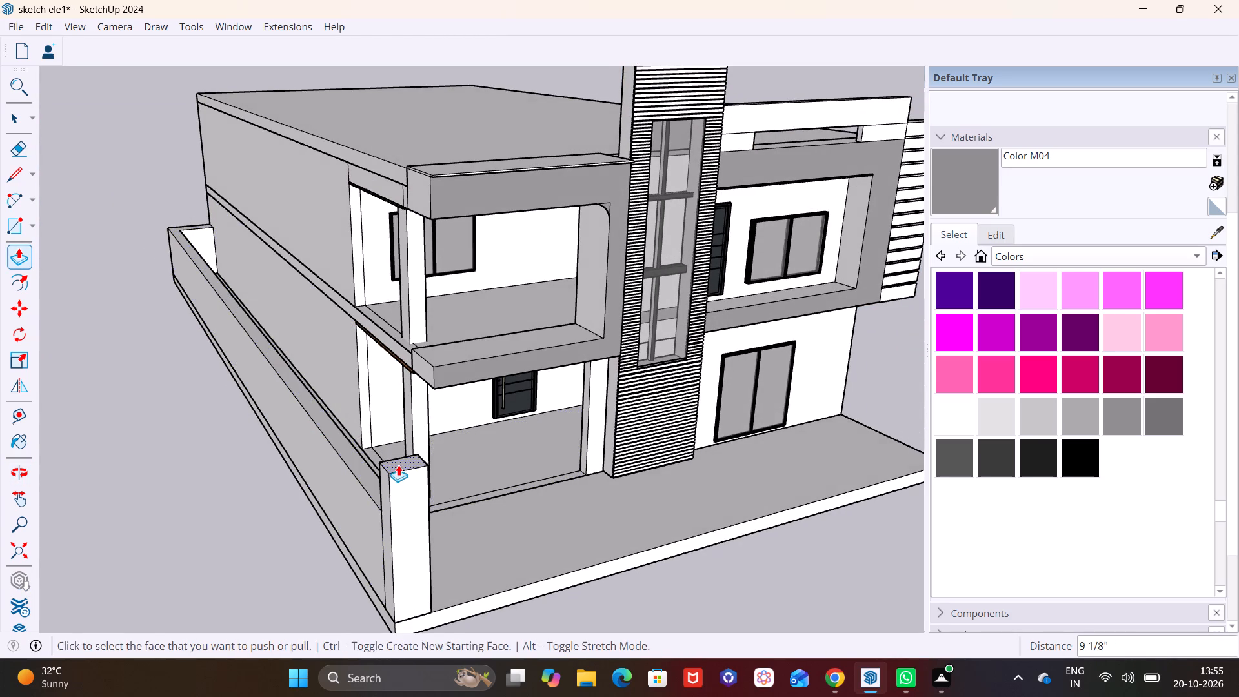
Draw a 1' 4 9/16" horizontal line across the upper part of the corner pillar's inner side face.
middle_drag(423, 492, 0, 373)
click(11, 182)
scroll(205, 348, up, 4)
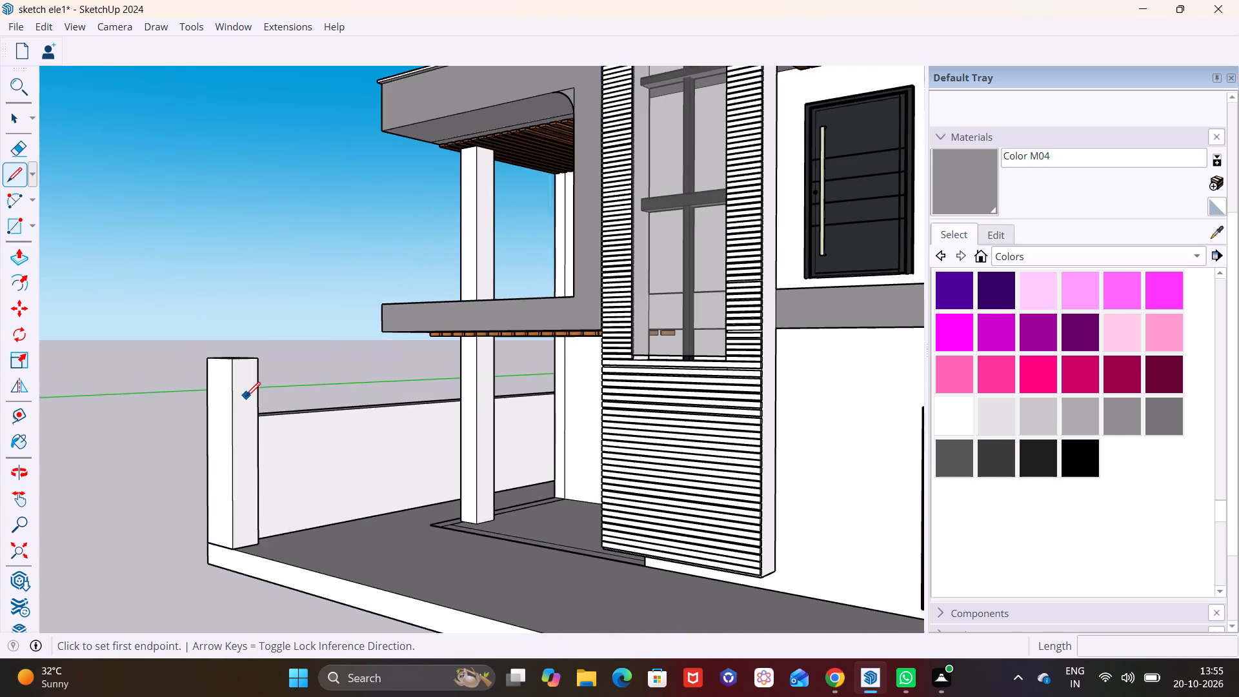
scroll(246, 396, up, 5)
click(224, 394)
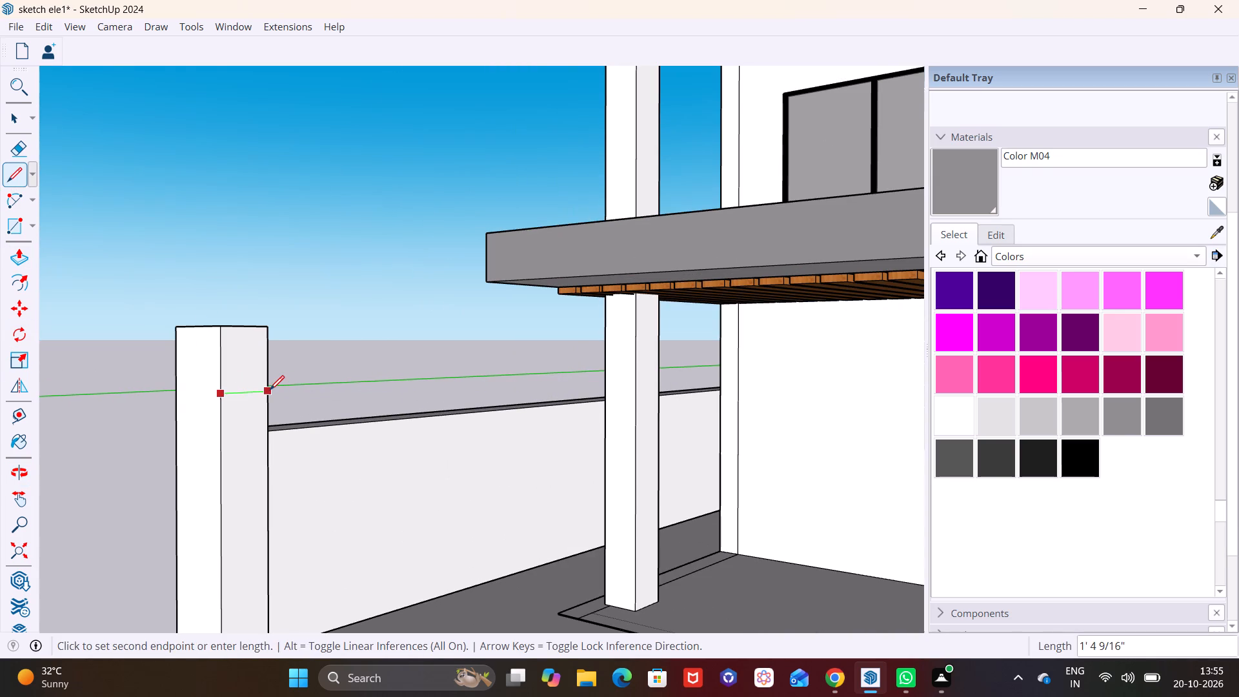
click(270, 390)
Push/Pull the face above the pillar's dividing line about 14' sideways, forming a beam along the slab's front edge.
key(space)
click(246, 363)
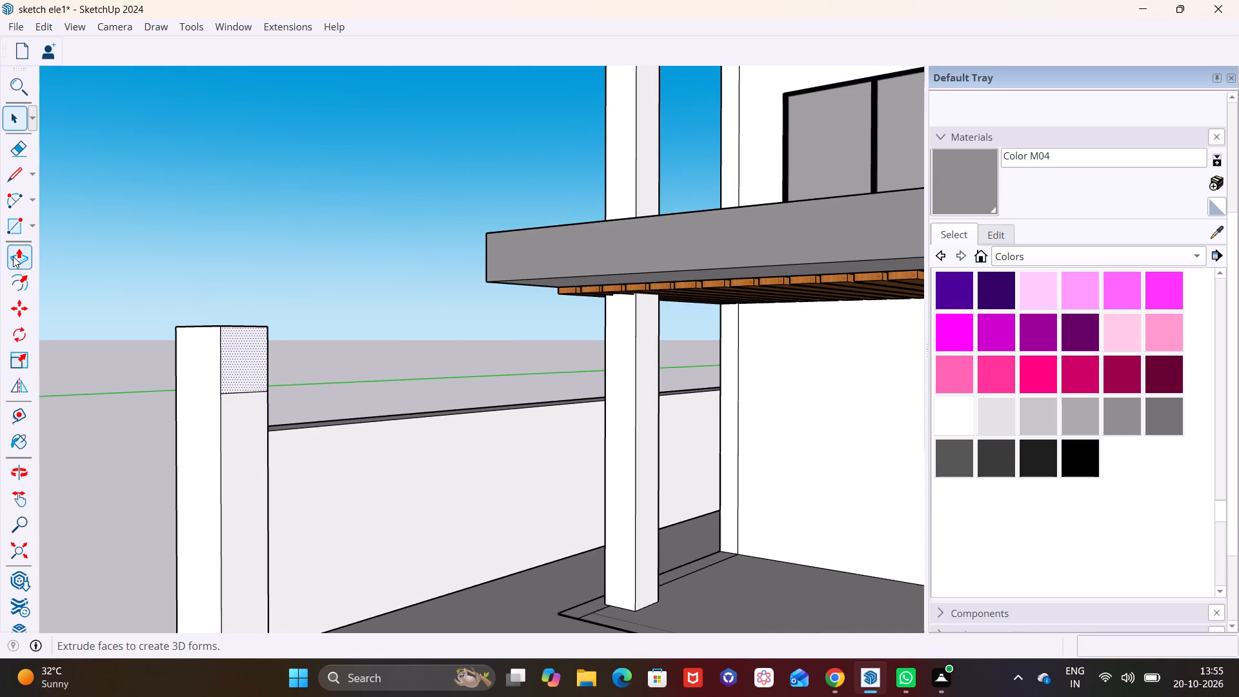
click(13, 256)
click(243, 361)
scroll(372, 360, down, 7)
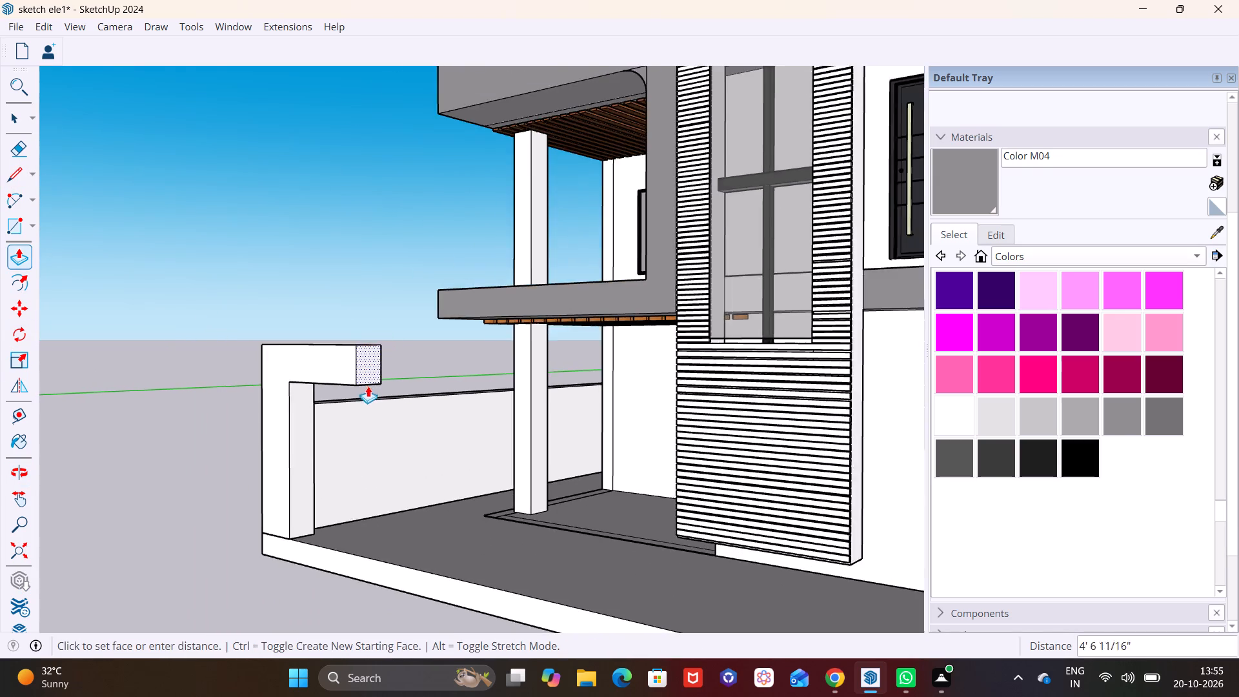
scroll(368, 386, down, 2)
middle_drag(368, 385, 602, 414)
scroll(550, 401, down, 1)
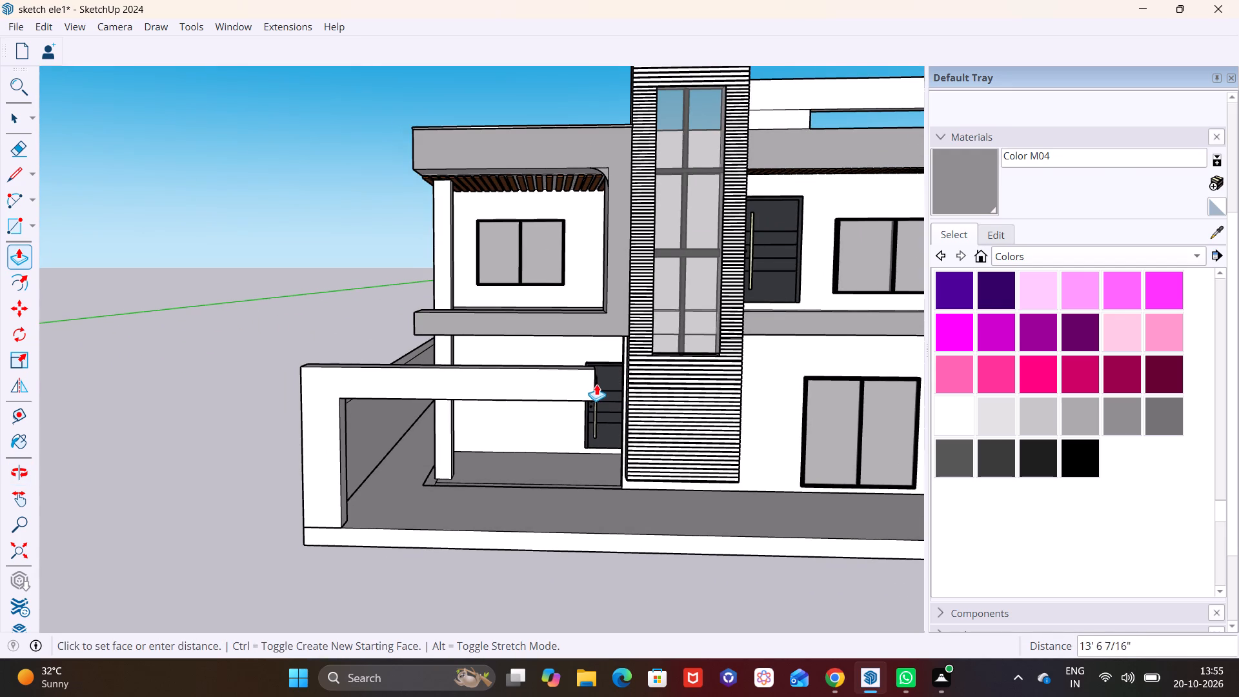
middle_click(605, 381)
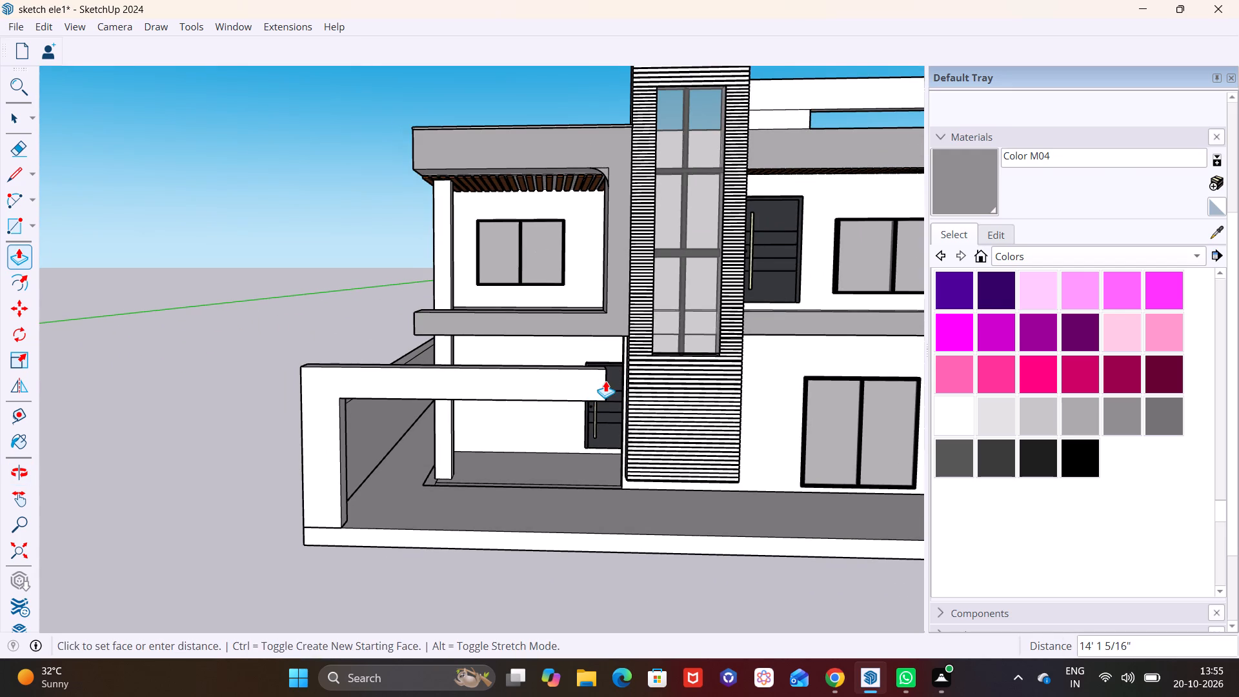
click(603, 384)
Draw a 1' 4 9/16" line across the beam's underside near its free end.
middle_drag(572, 404, 573, 396)
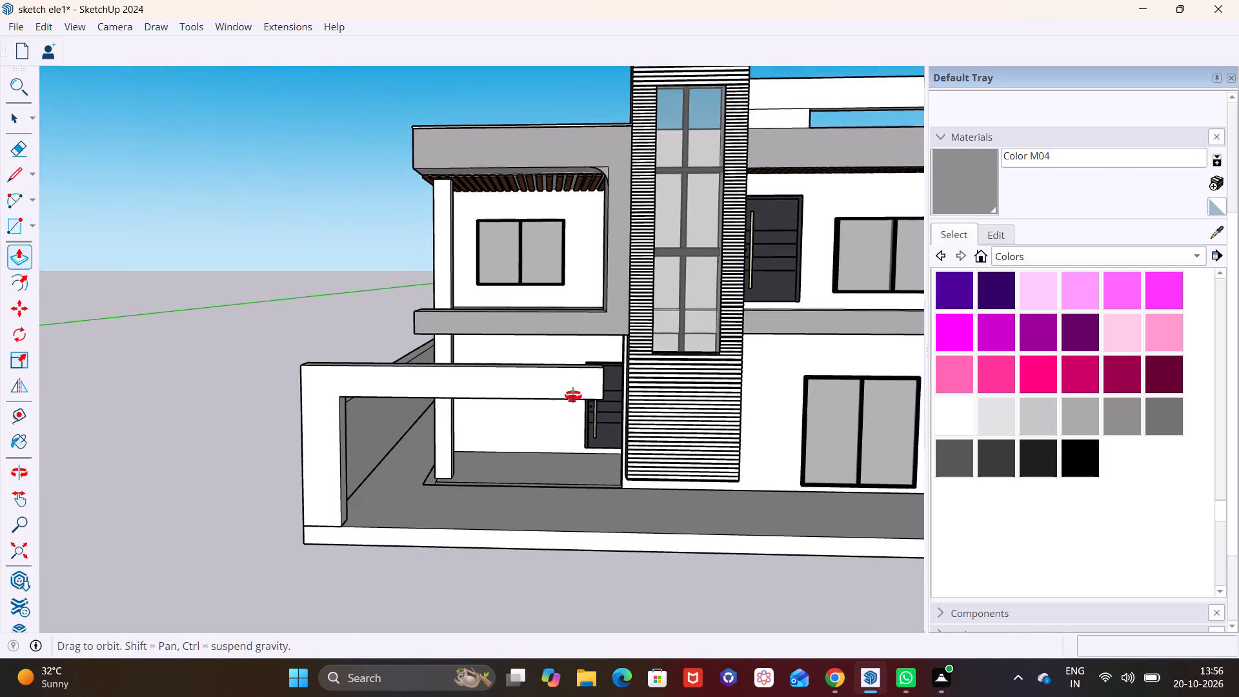
middle_drag(573, 396, 573, 394)
scroll(573, 381, up, 7)
middle_drag(570, 381, 592, 271)
scroll(592, 282, up, 1)
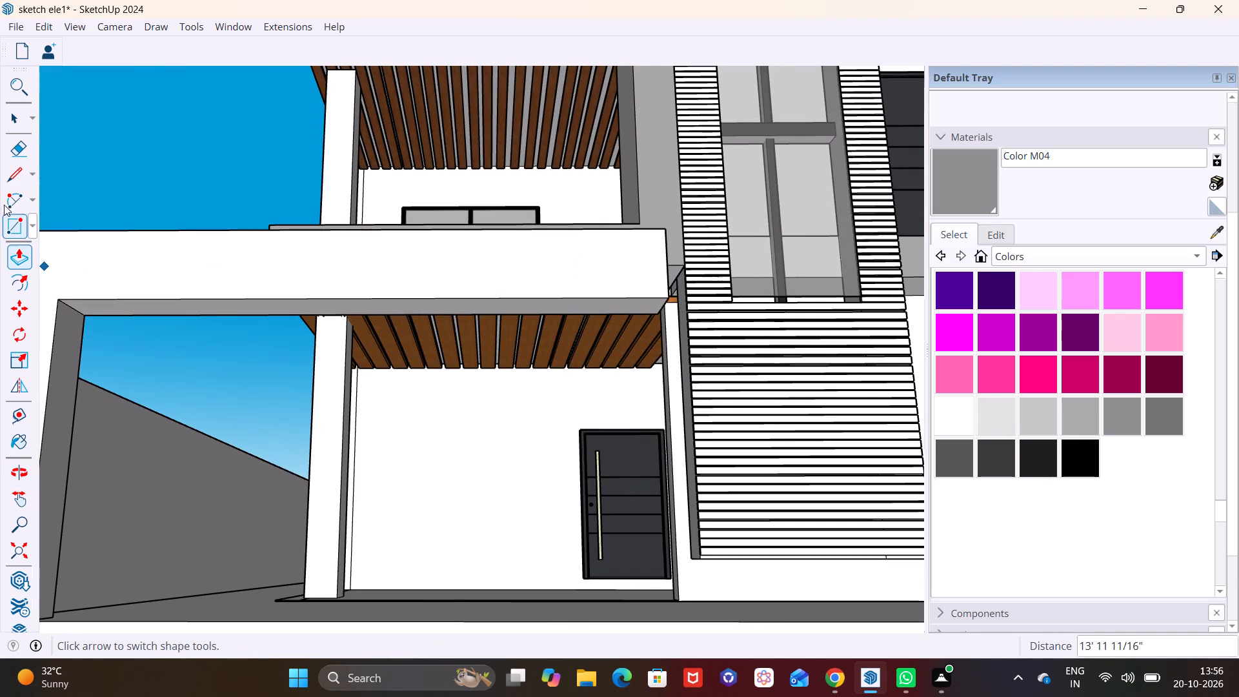
click(6, 183)
scroll(558, 272, up, 7)
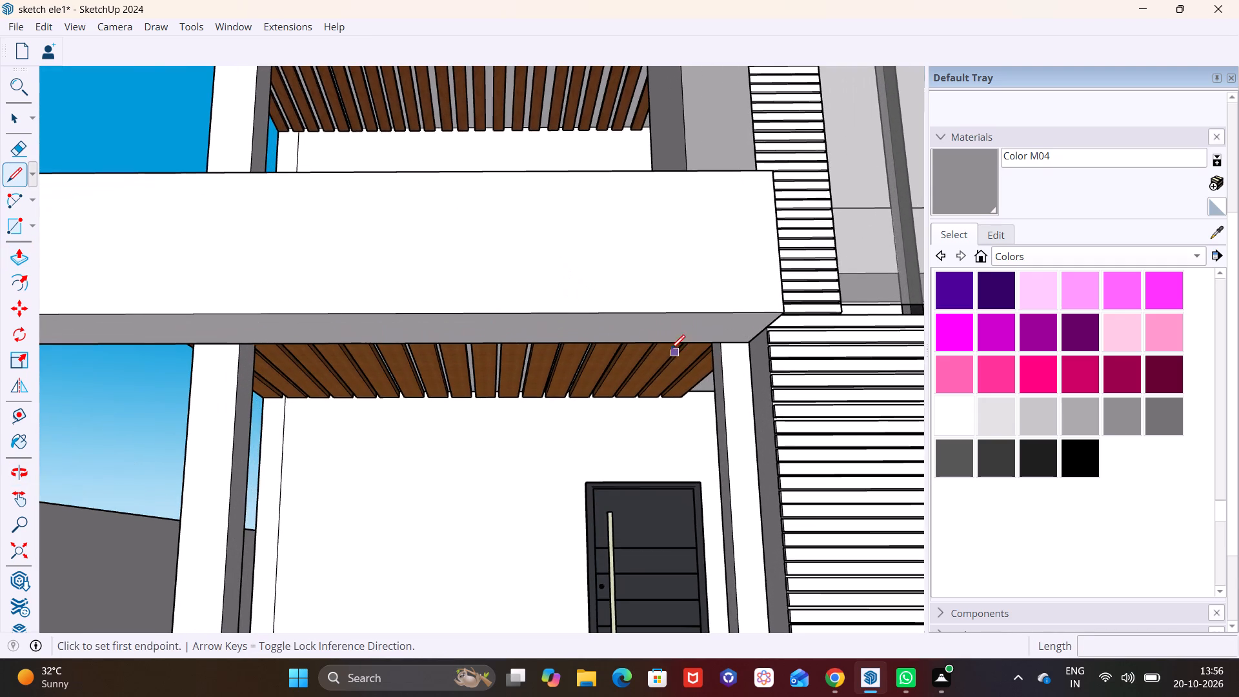
click(658, 342)
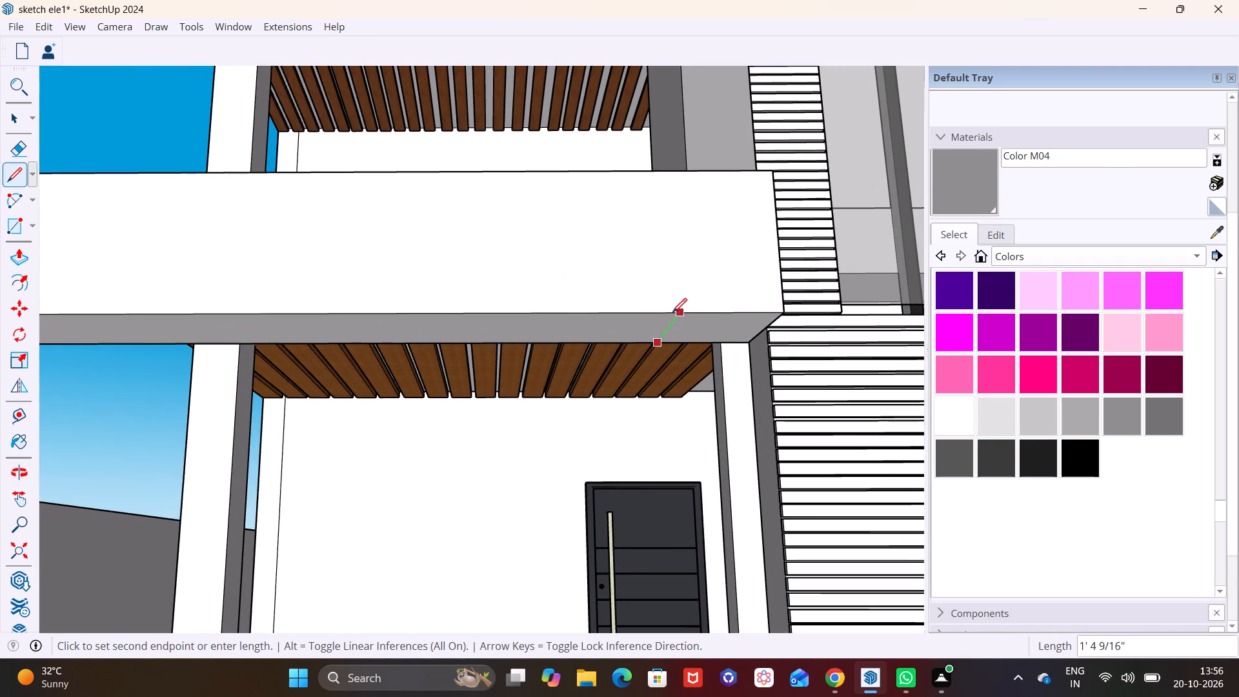
click(674, 313)
Push/Pull the beam's underside end section down about 7' 1" to the slab, forming a second pillar.
key(space)
click(727, 336)
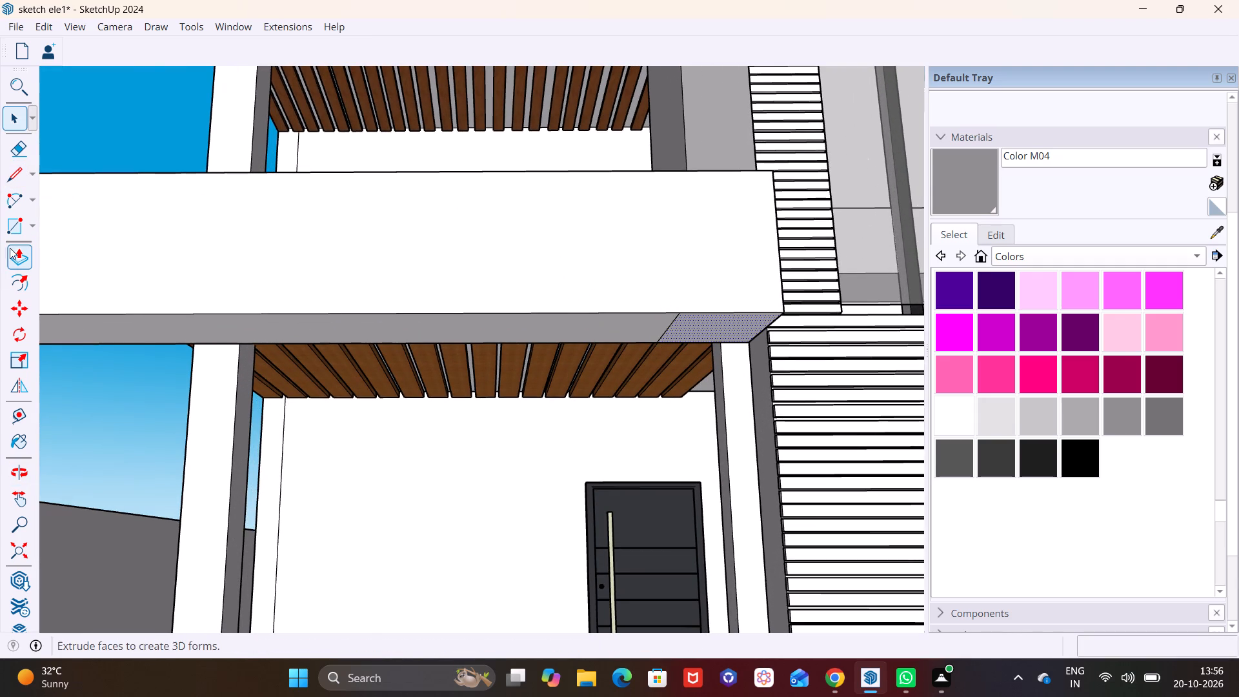
click(11, 248)
click(725, 325)
scroll(700, 499, down, 6)
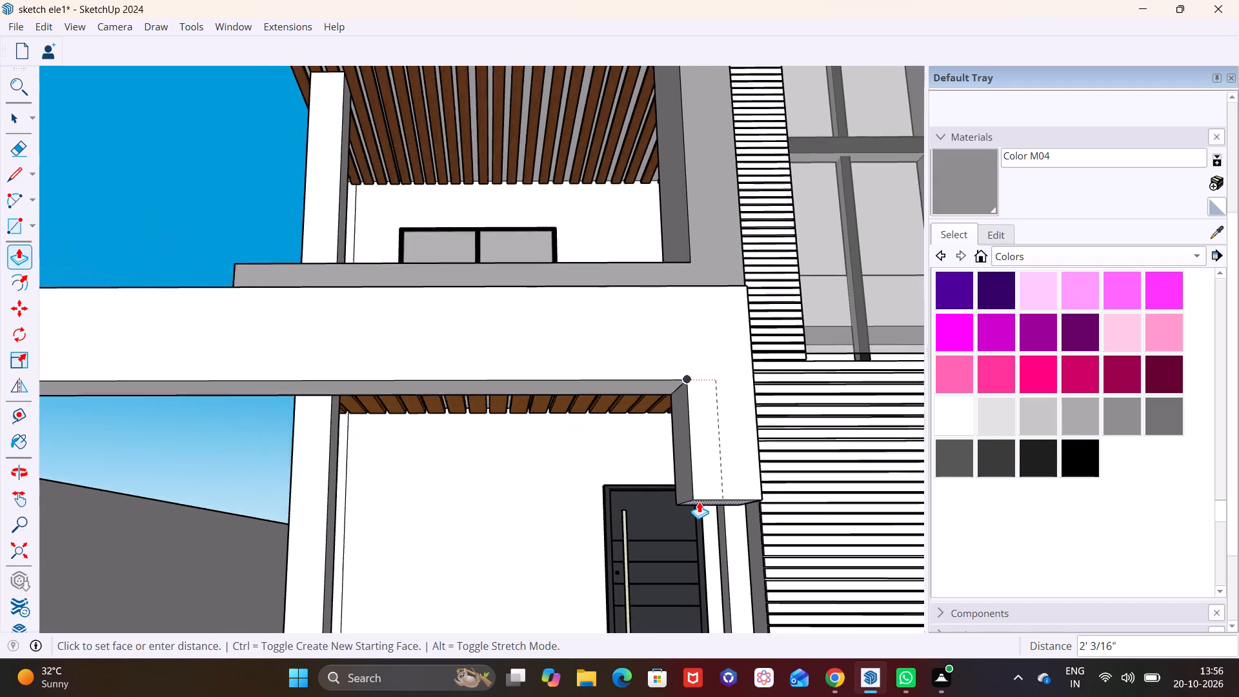
scroll(699, 501, down, 6)
shift+middle_drag(690, 501, 621, 360)
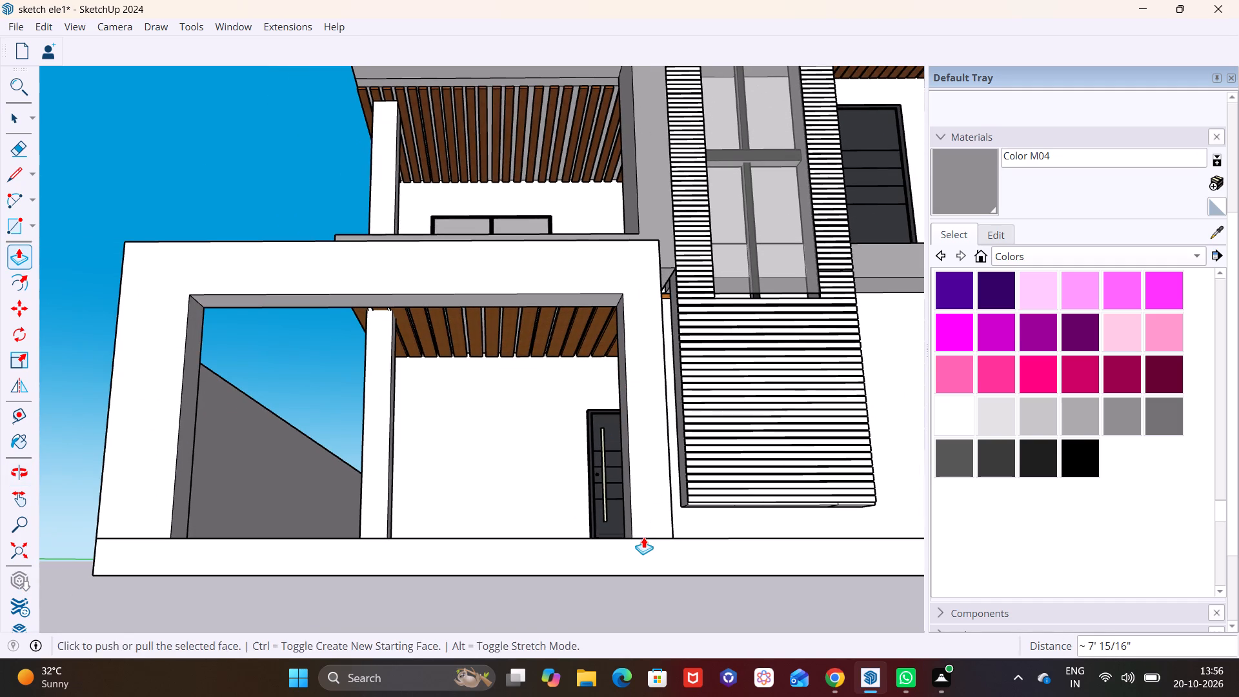
click(643, 537)
Push/Pull the corner pillar's inner side face in about 7" to slim the pillar.
middle_drag(574, 456, 570, 565)
shift+middle_drag(594, 552, 594, 375)
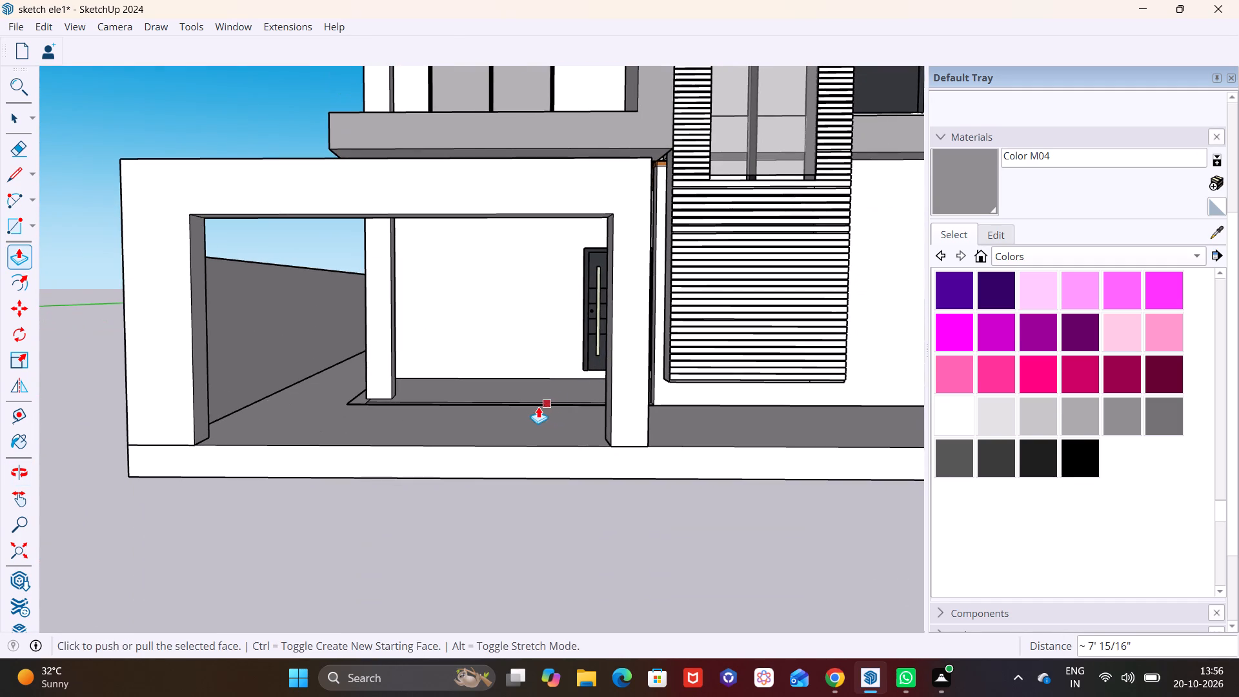
key(space)
click(201, 340)
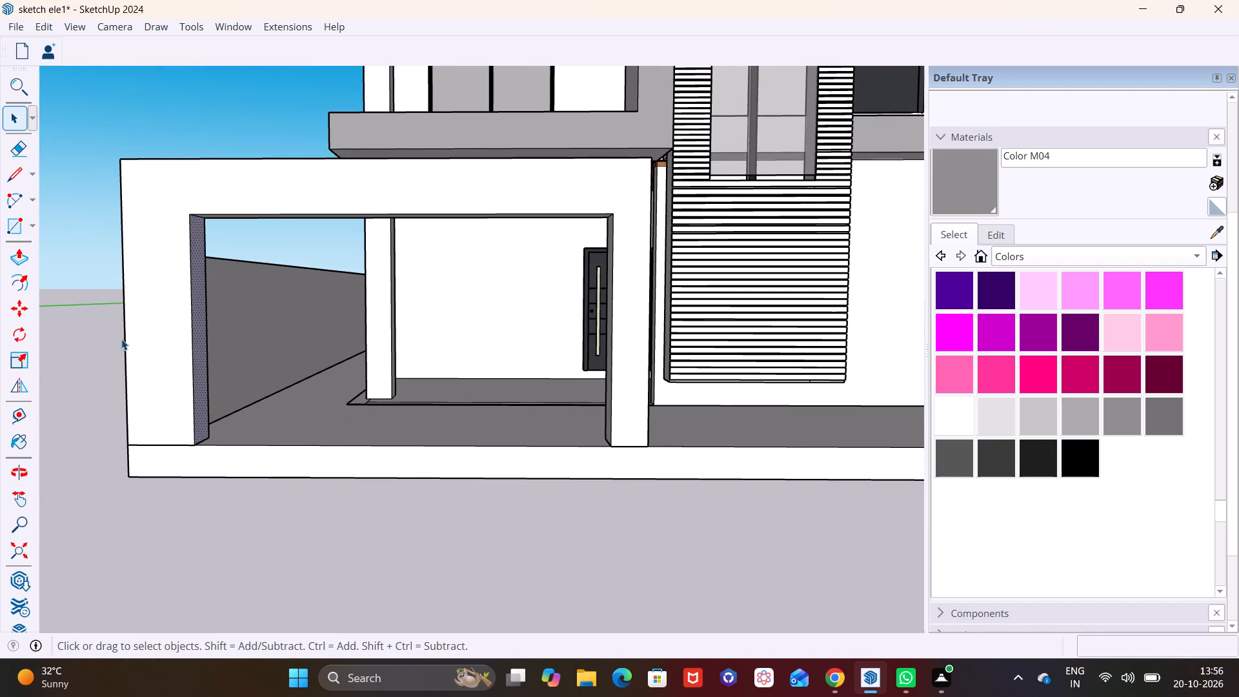
click(15, 261)
click(206, 341)
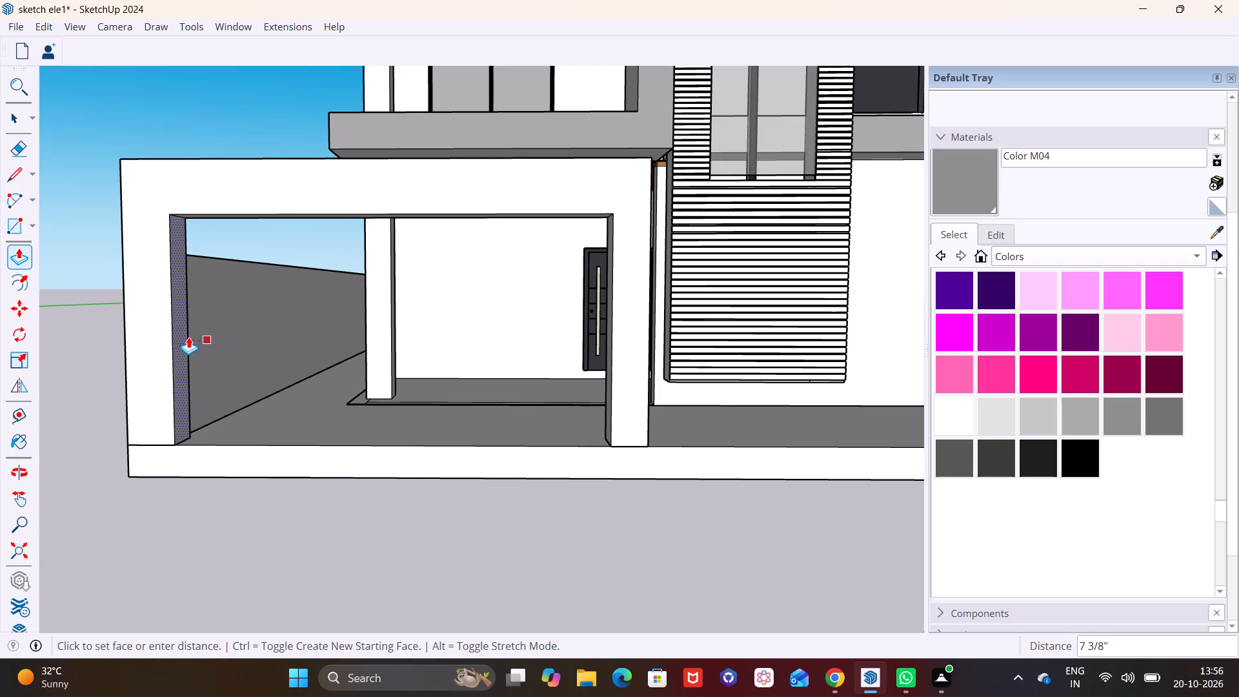
click(188, 337)
key(space)
Examine the new front frame and boundary wall against the house facade from several angles.
scroll(359, 426, down, 2)
middle_drag(416, 444, 605, 468)
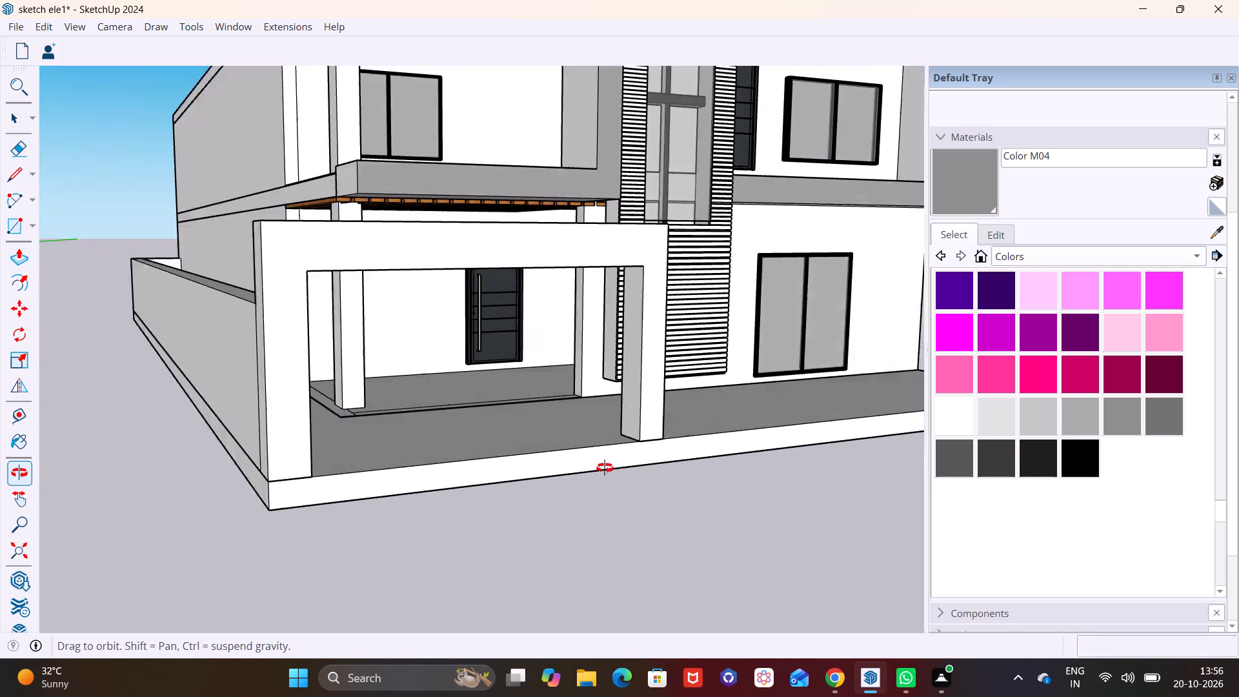
middle_drag(605, 468, 658, 469)
scroll(658, 469, down, 4)
middle_drag(602, 460, 418, 466)
shift+middle_drag(423, 440, 356, 468)
middle_drag(370, 431, 364, 422)
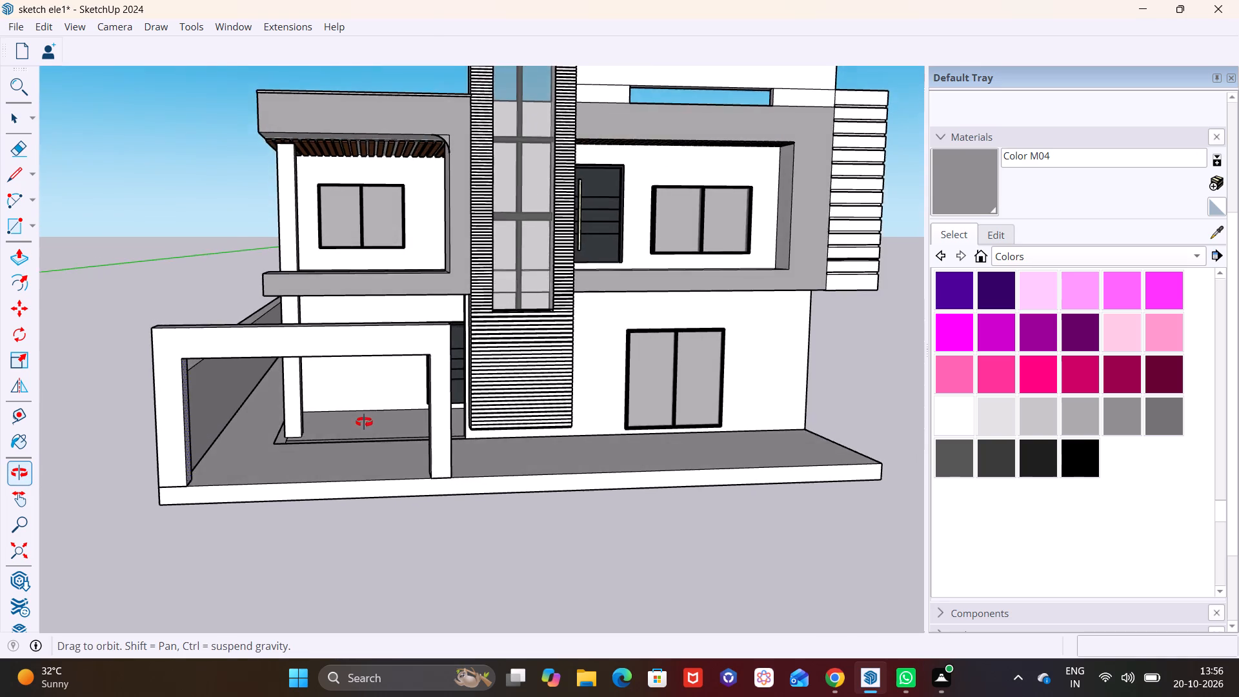
middle_drag(364, 422, 358, 407)
scroll(387, 387, up, 2)
middle_drag(391, 389, 418, 389)
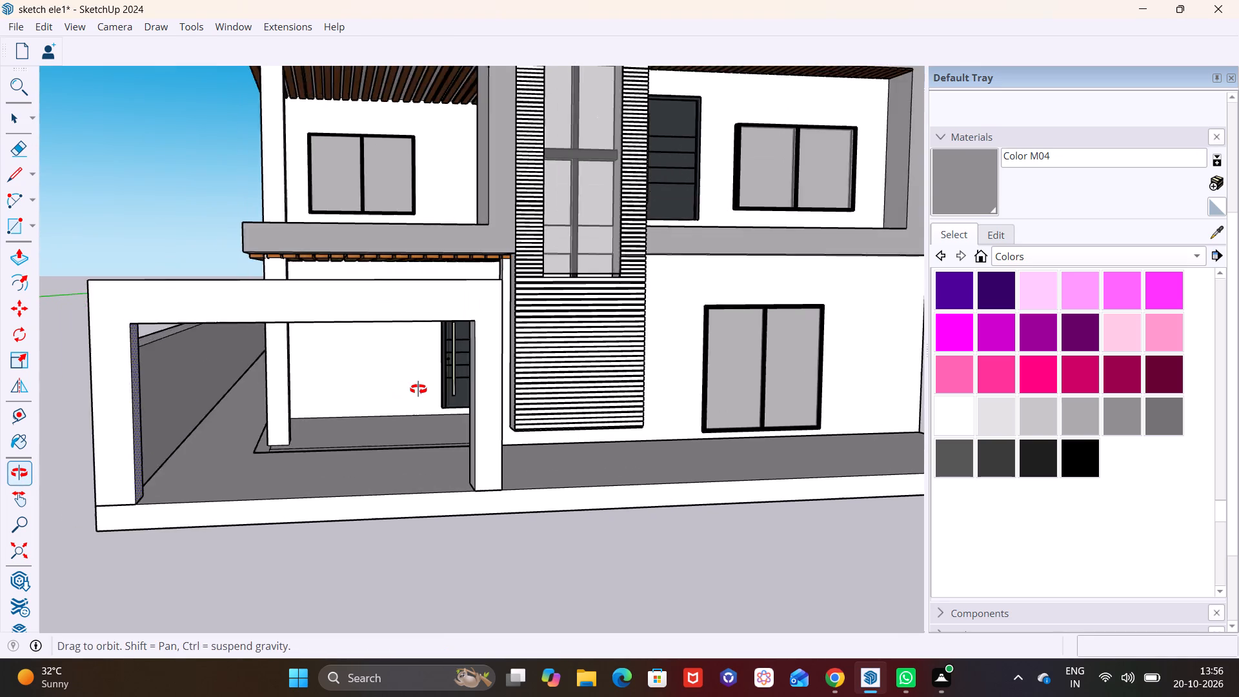
Push/Pull the second pillar's inner side face out 4 15/16" toward the corner pillar to widen it.
middle_drag(418, 389, 470, 387)
scroll(568, 403, up, 2)
click(552, 392)
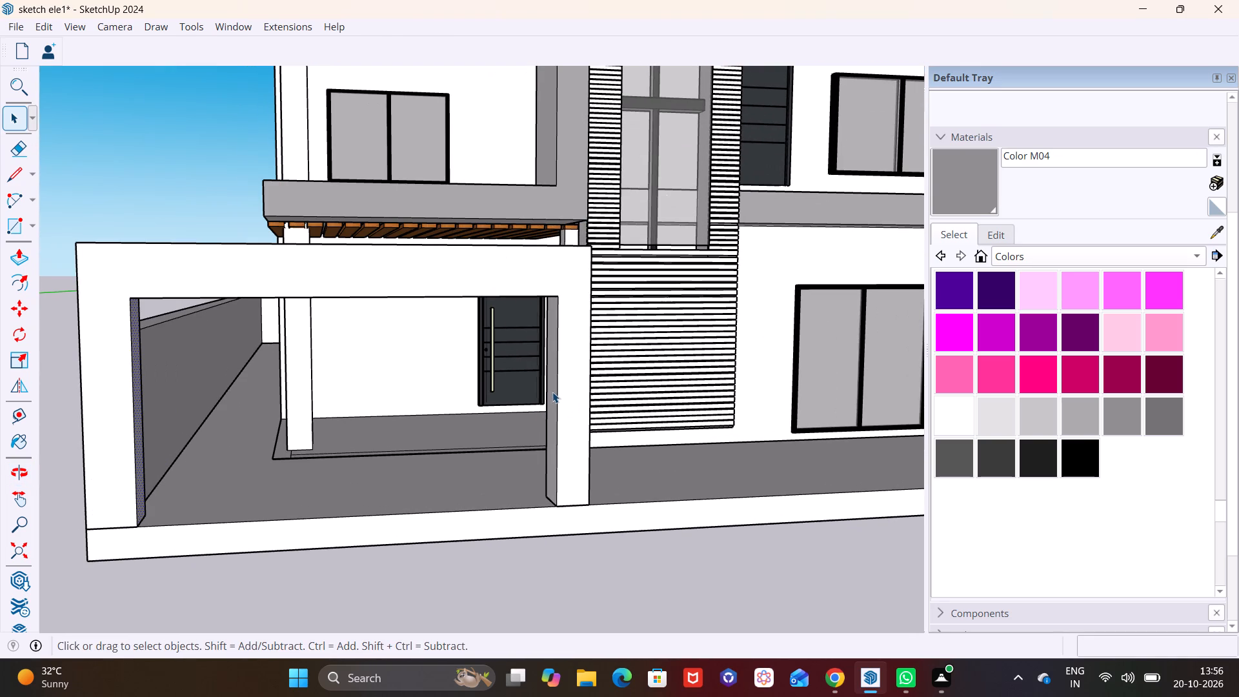
click(20, 259)
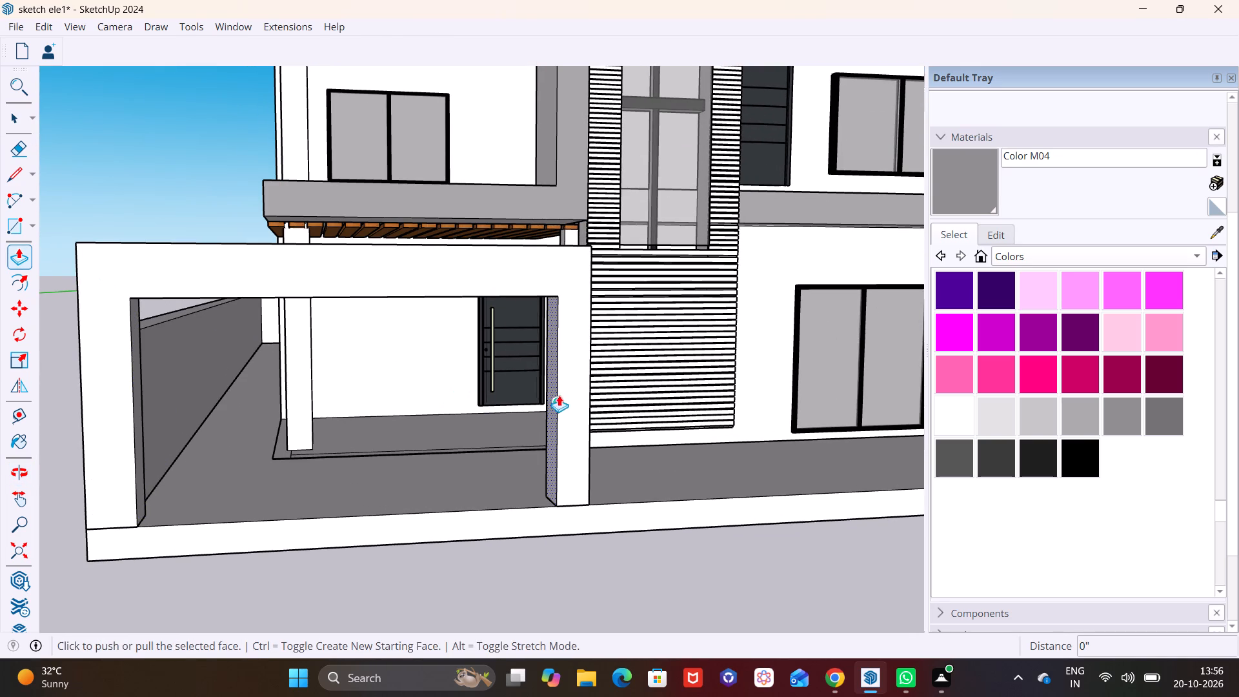
click(552, 392)
drag(541, 396, 556, 420)
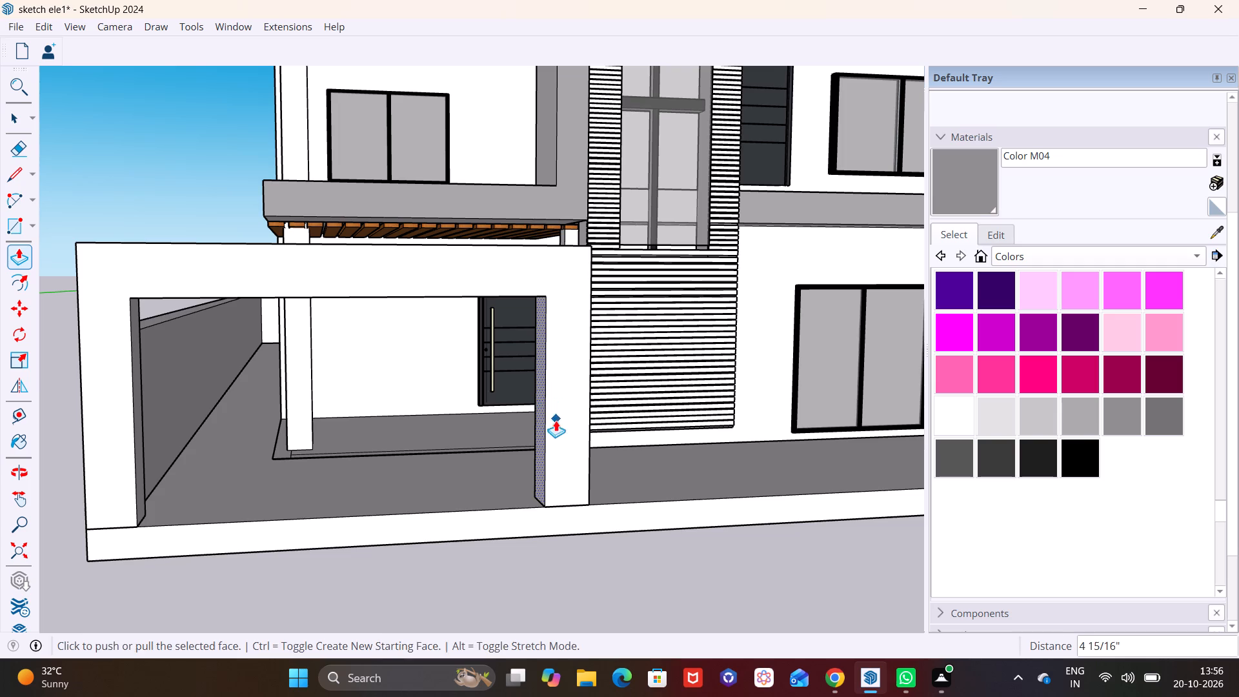
key(space)
Examine the widened pillar and front frame against the facade, front slab and side of the house from several angles.
scroll(554, 545, down, 3)
middle_drag(554, 545, 516, 509)
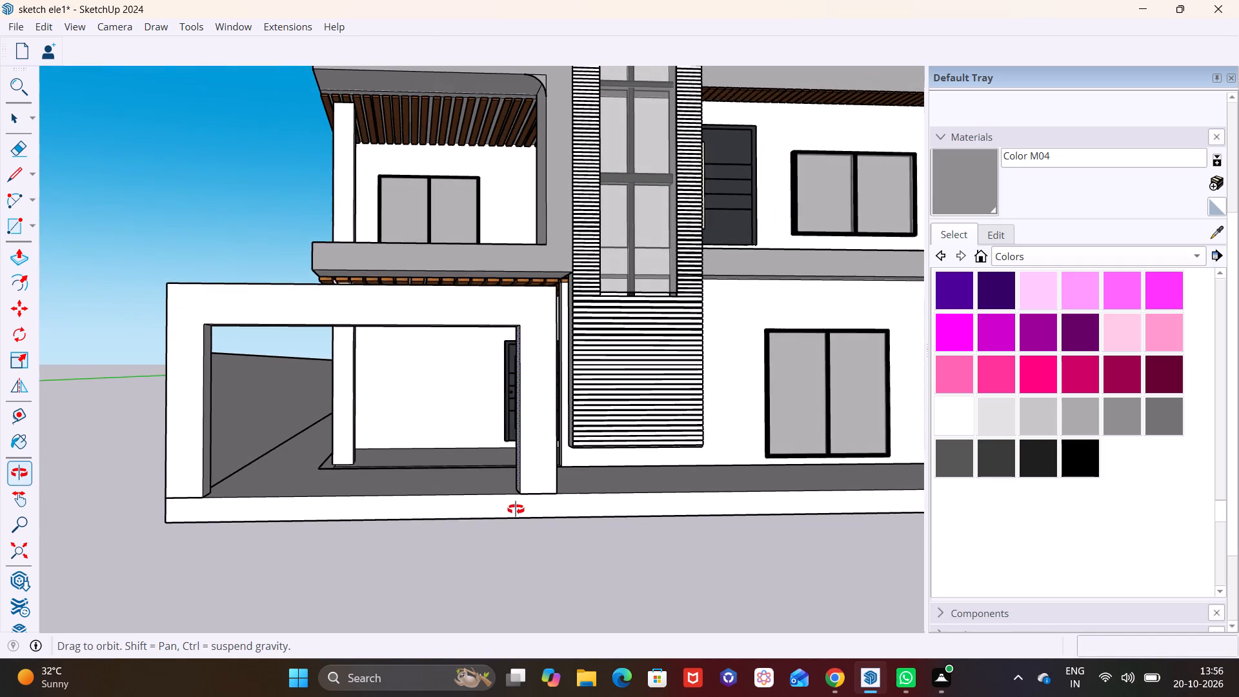
middle_drag(516, 509, 518, 508)
scroll(514, 490, down, 2)
shift+middle_drag(533, 479, 377, 482)
scroll(431, 484, down, 2)
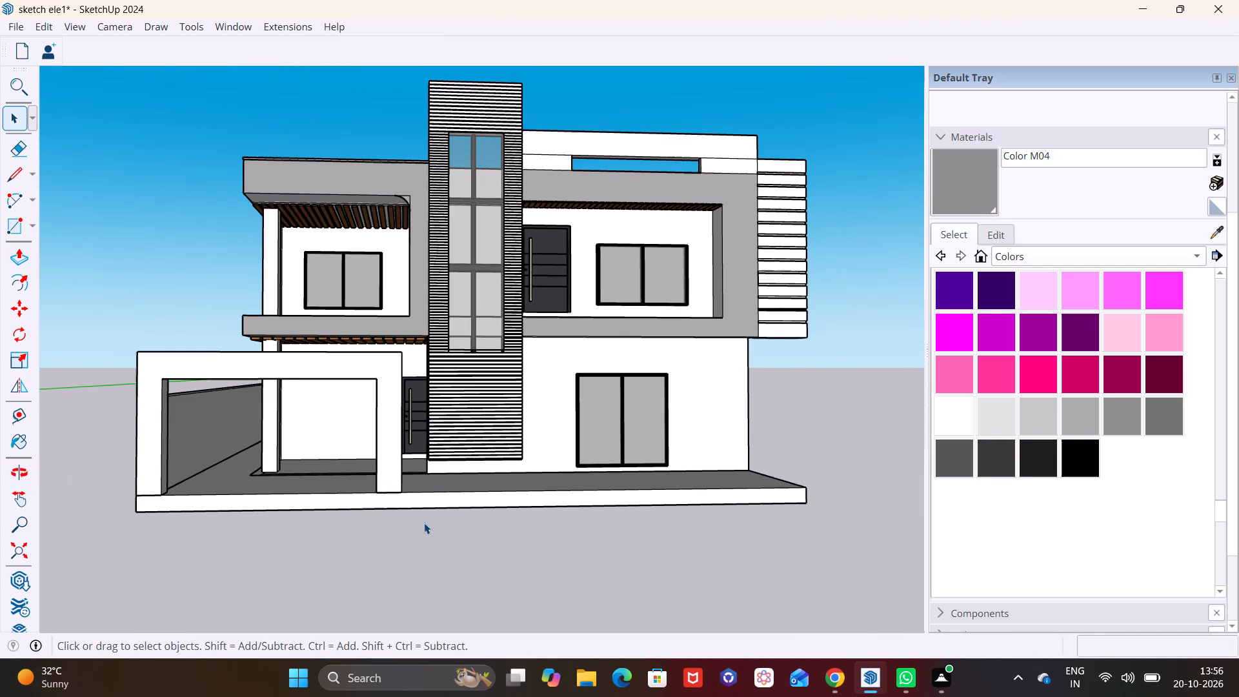
scroll(370, 477, up, 2)
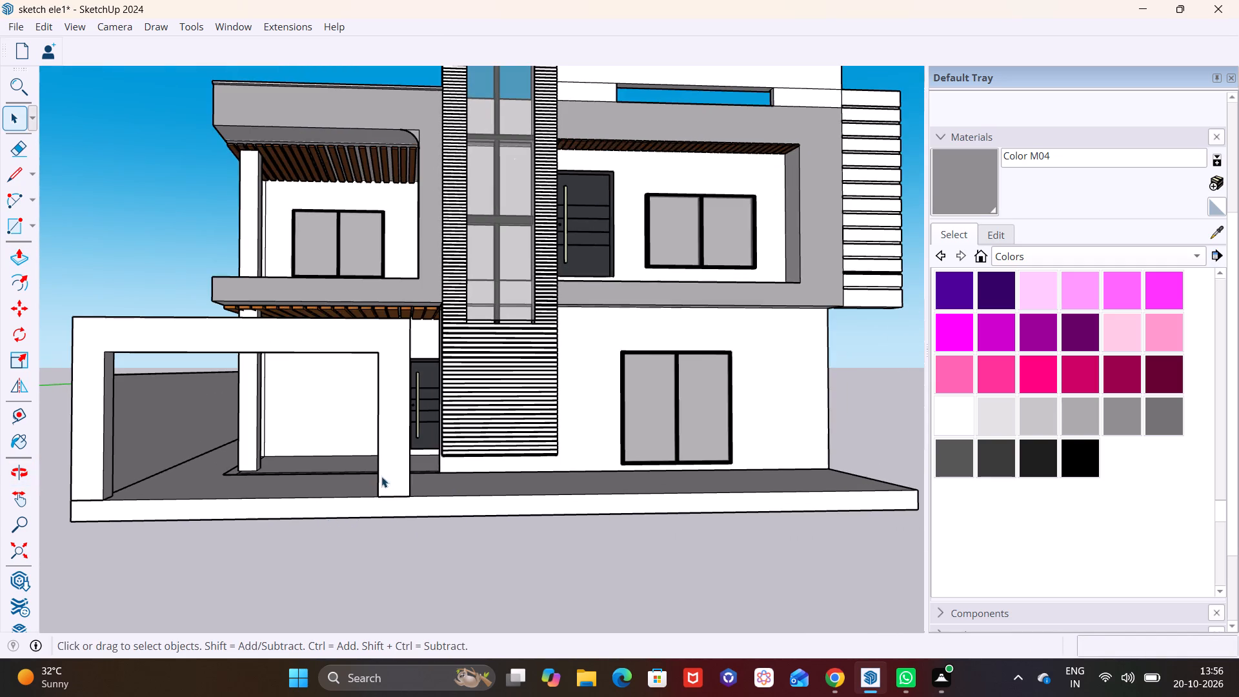
shift+middle_drag(401, 476, 350, 480)
middle_drag(633, 447, 323, 510)
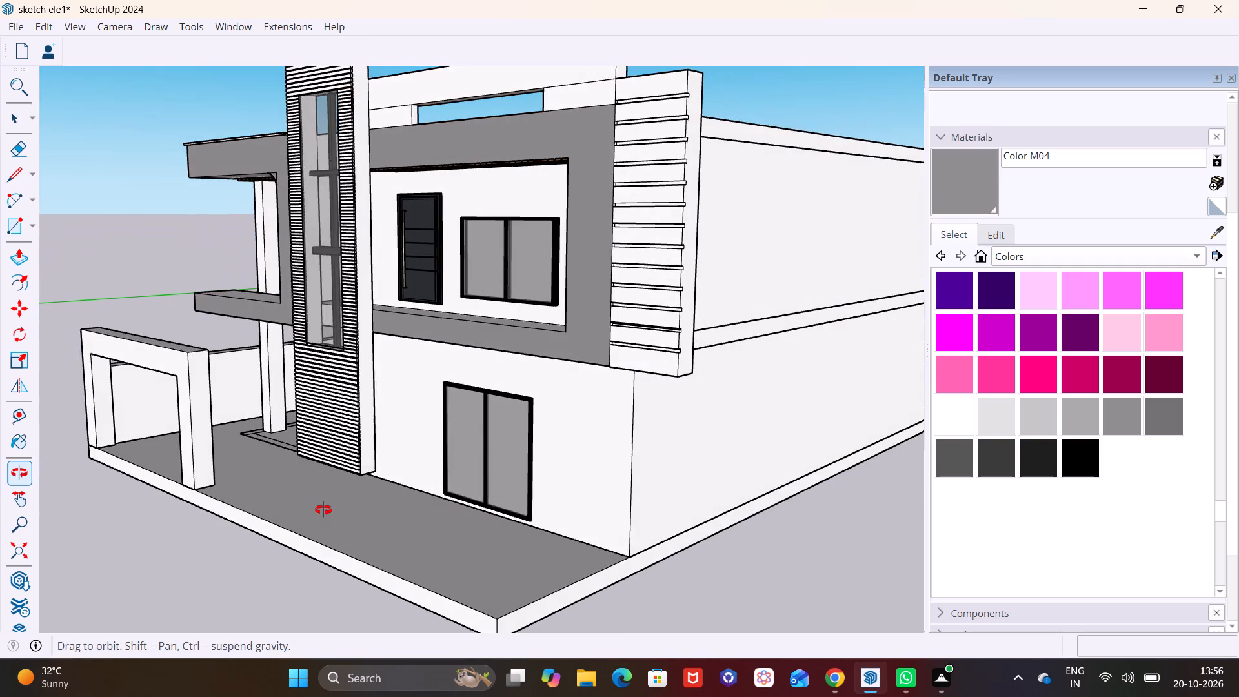
middle_drag(323, 510, 414, 486)
scroll(510, 489, down, 3)
shift+middle_drag(521, 494, 431, 455)
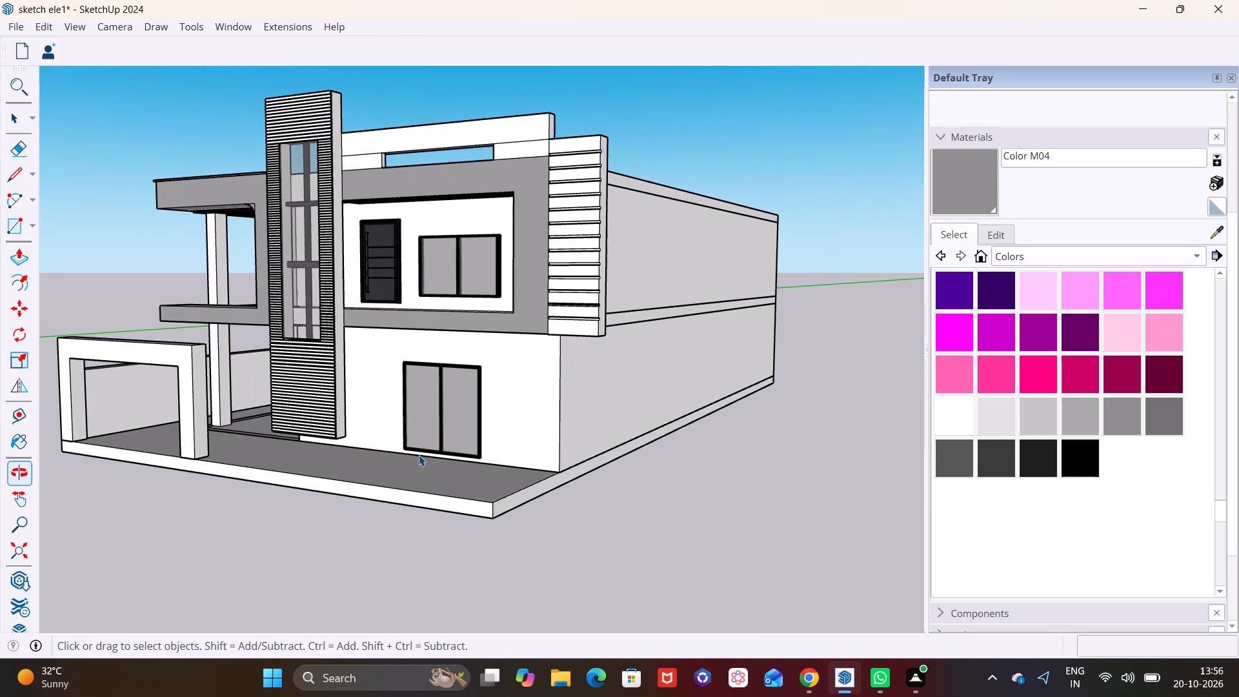
middle_drag(438, 490, 587, 496)
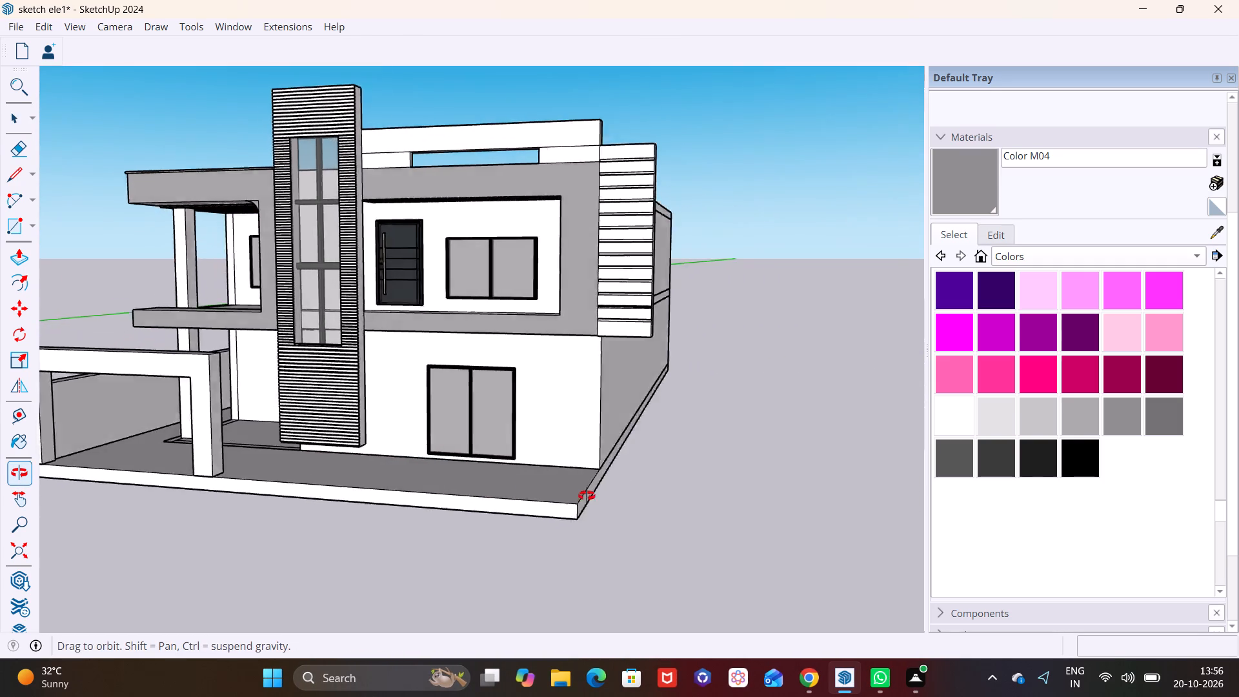
middle_drag(587, 496, 653, 507)
middle_drag(324, 496, 339, 520)
drag(242, 507, 177, 432)
scroll(185, 428, up, 2)
middle_drag(208, 423, 208, 376)
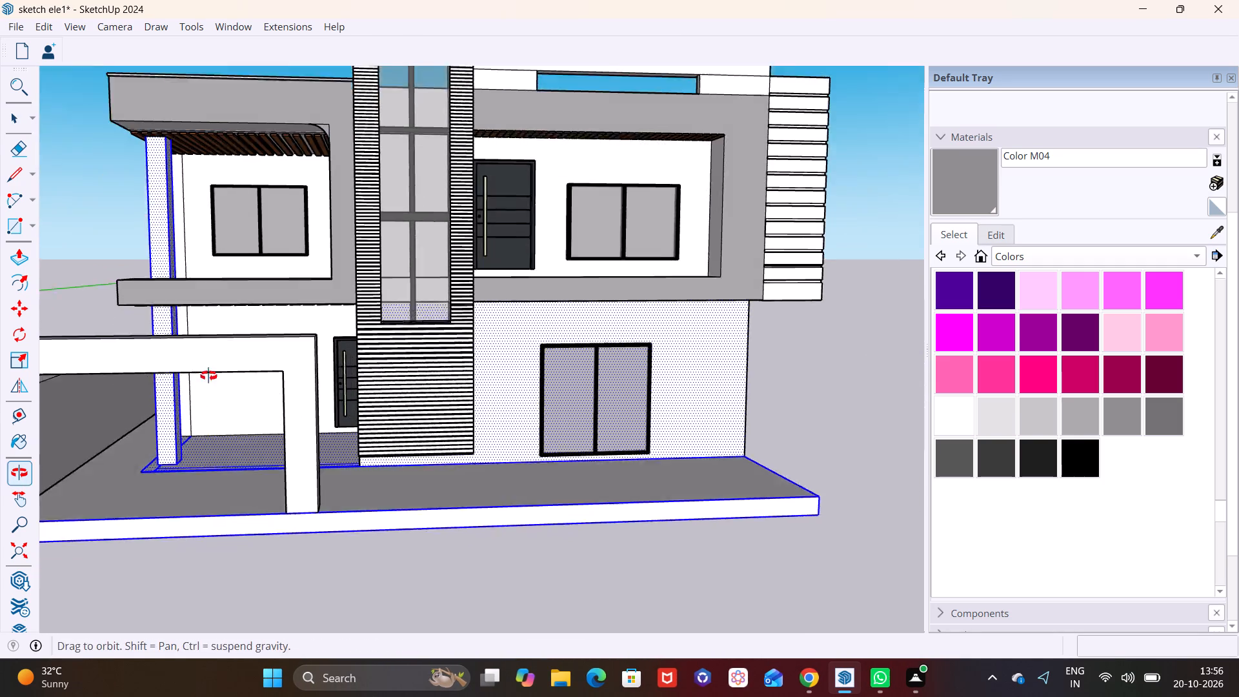
middle_drag(208, 376, 206, 361)
key(space)
click(445, 566)
middle_drag(415, 519, 386, 549)
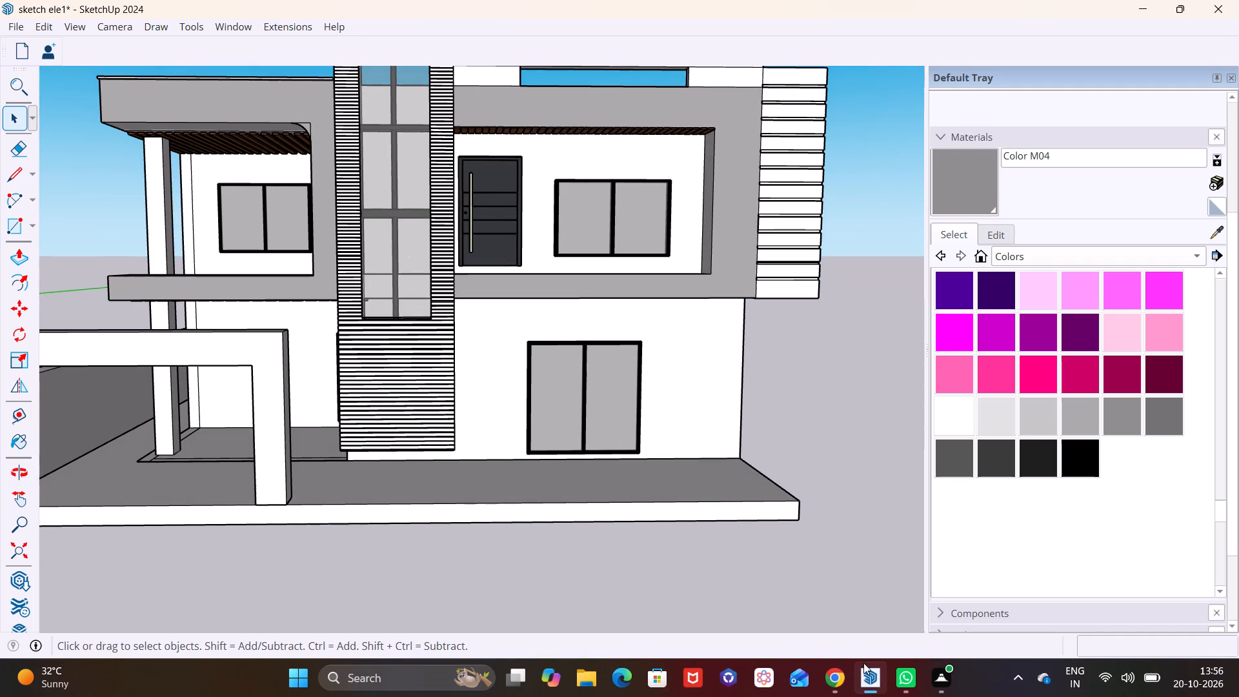
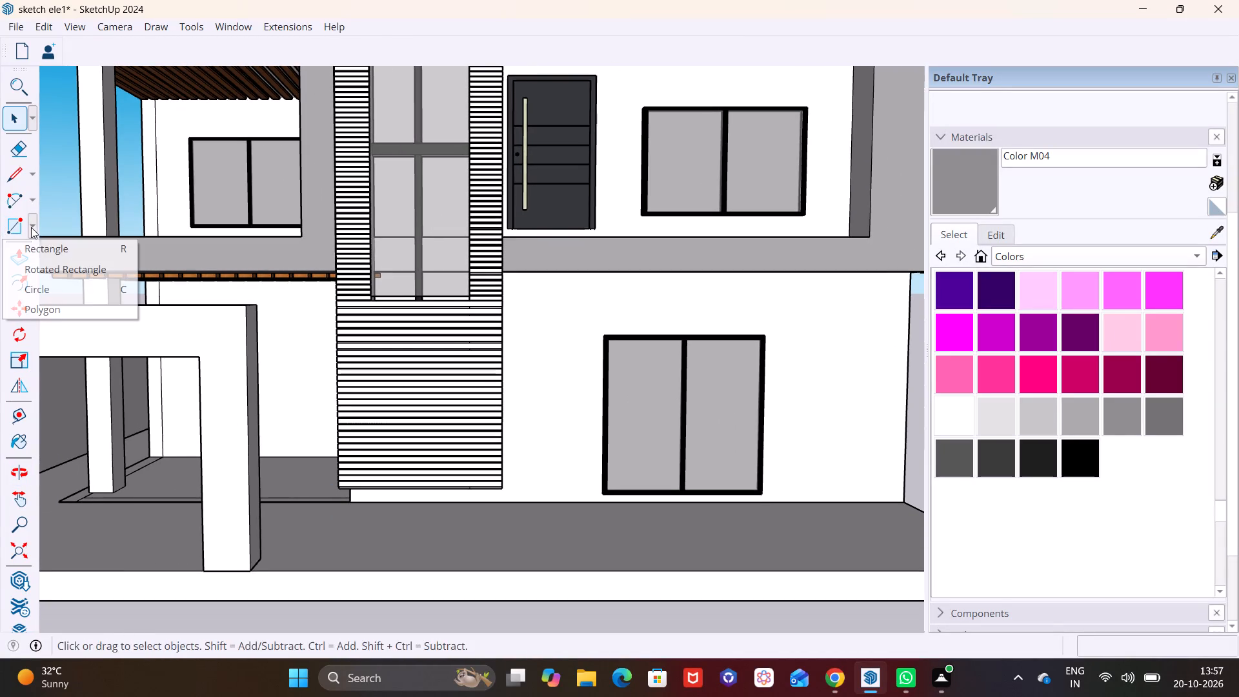
Draw a rectangle about 4' 3" by 1' 7" on the floor slab, starting at the base corner of the front portal's pillar.
click(33, 247)
click(255, 569)
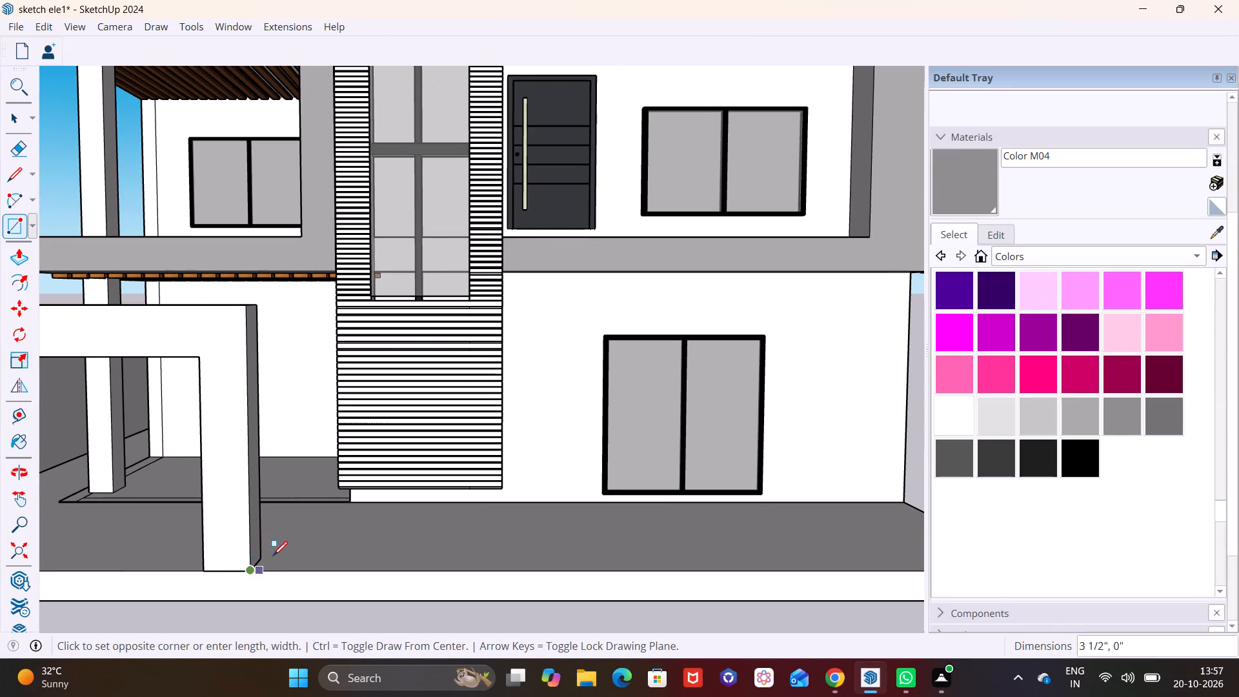
middle_drag(359, 548, 339, 603)
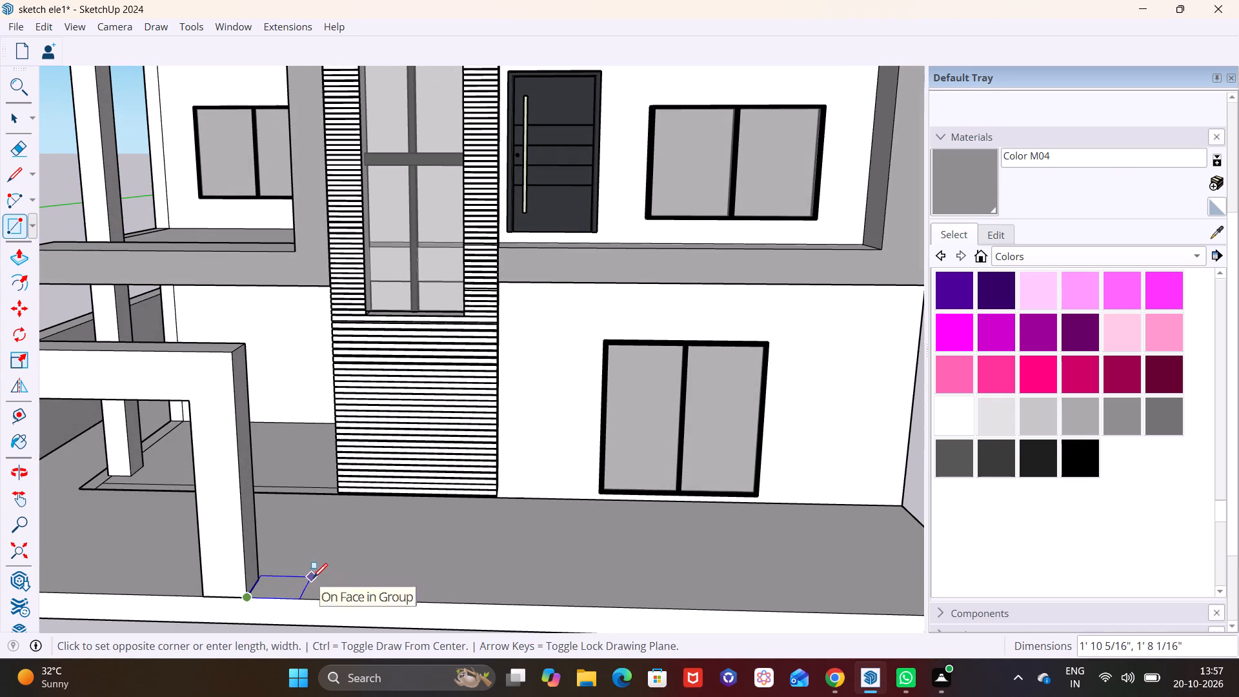
click(376, 580)
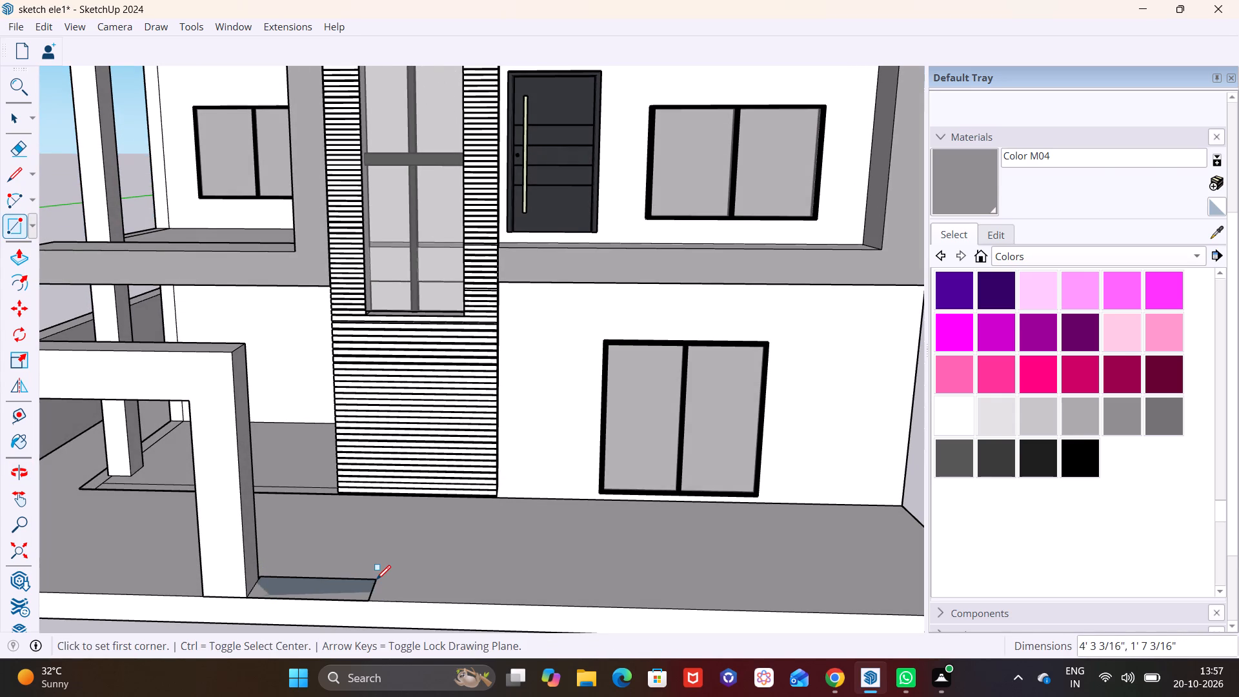
Extrude the new rectangle beside the pillar upward by about 8" to form a low block.
key(space)
click(345, 592)
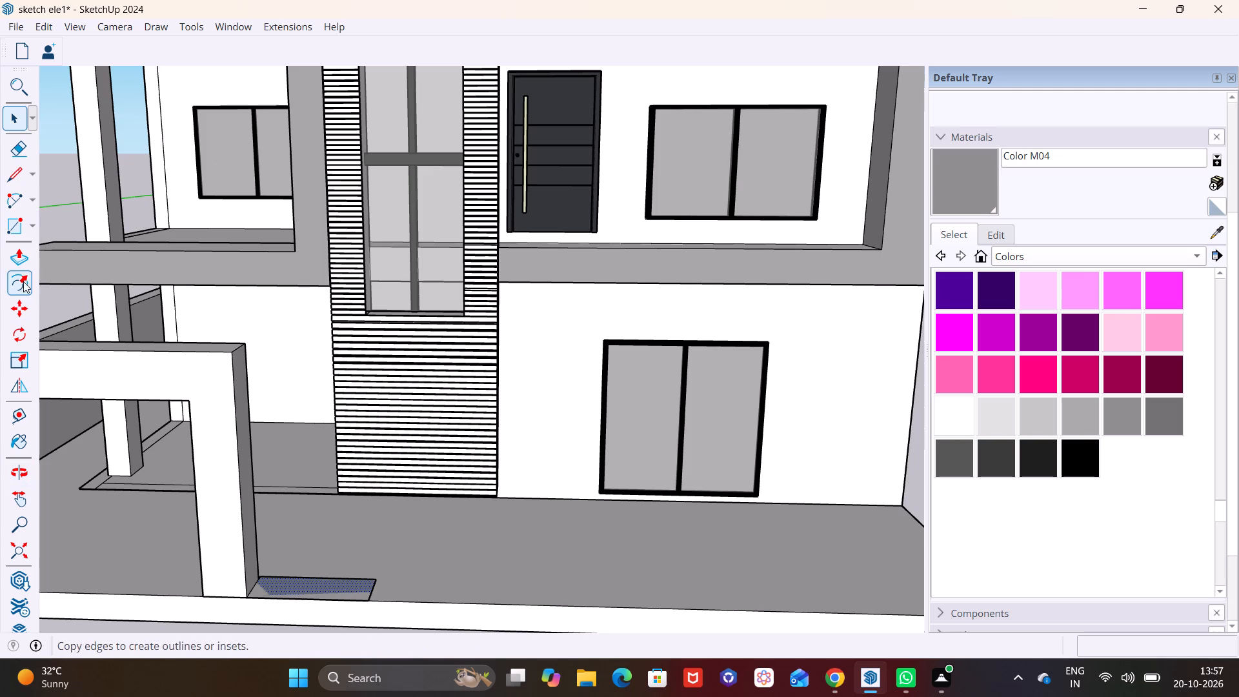
click(26, 263)
click(292, 583)
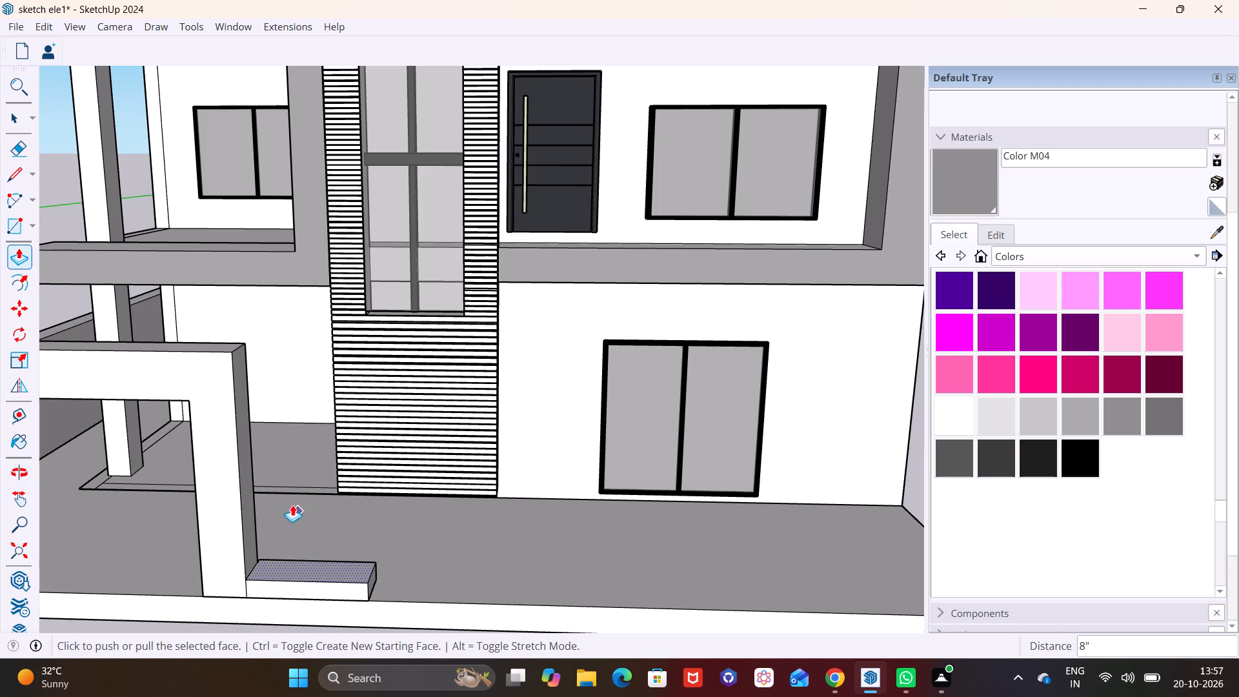
click(290, 516)
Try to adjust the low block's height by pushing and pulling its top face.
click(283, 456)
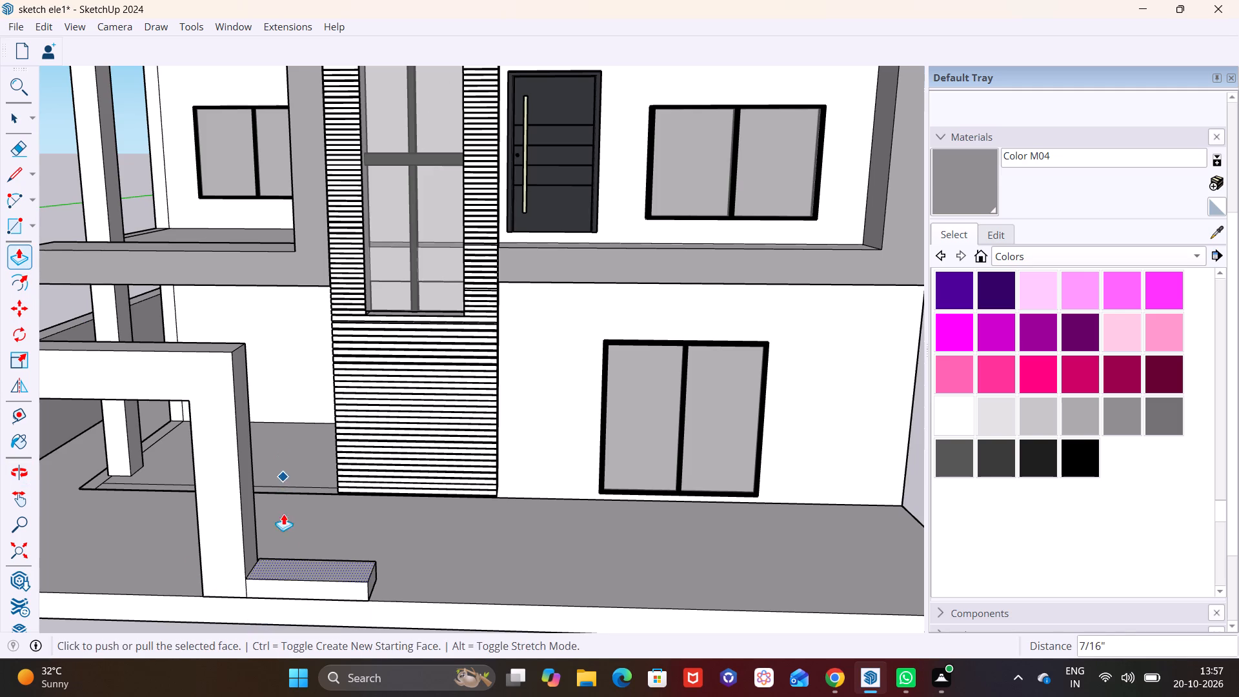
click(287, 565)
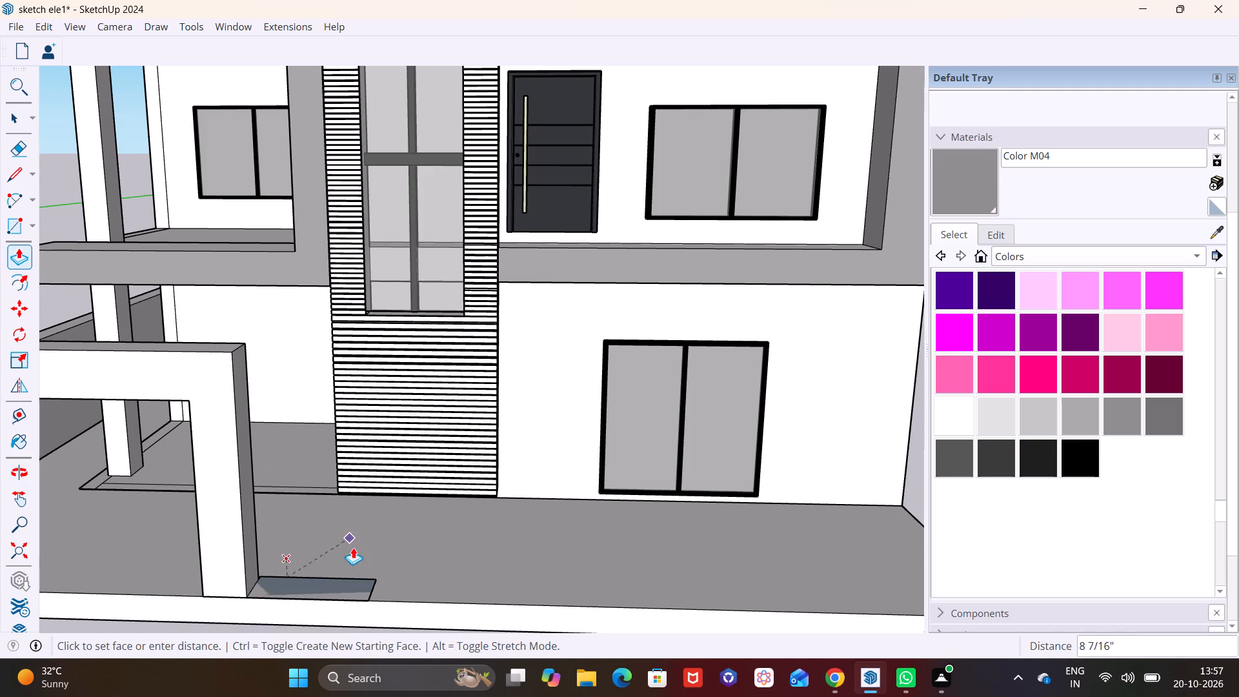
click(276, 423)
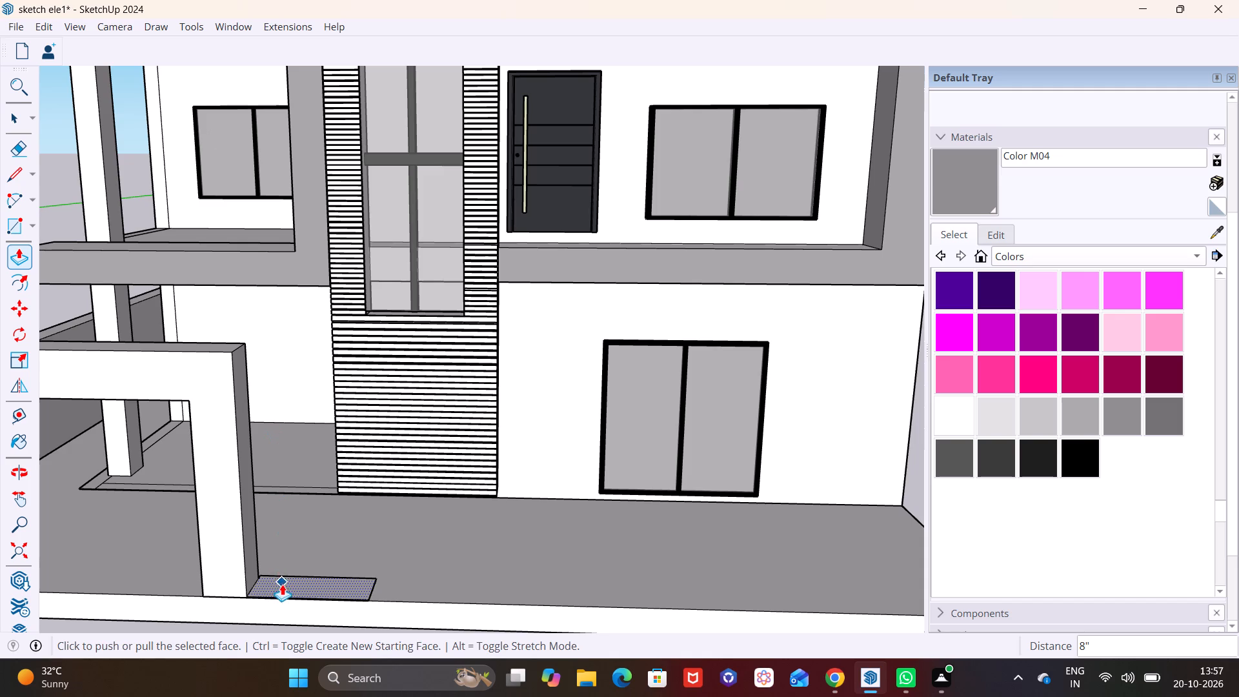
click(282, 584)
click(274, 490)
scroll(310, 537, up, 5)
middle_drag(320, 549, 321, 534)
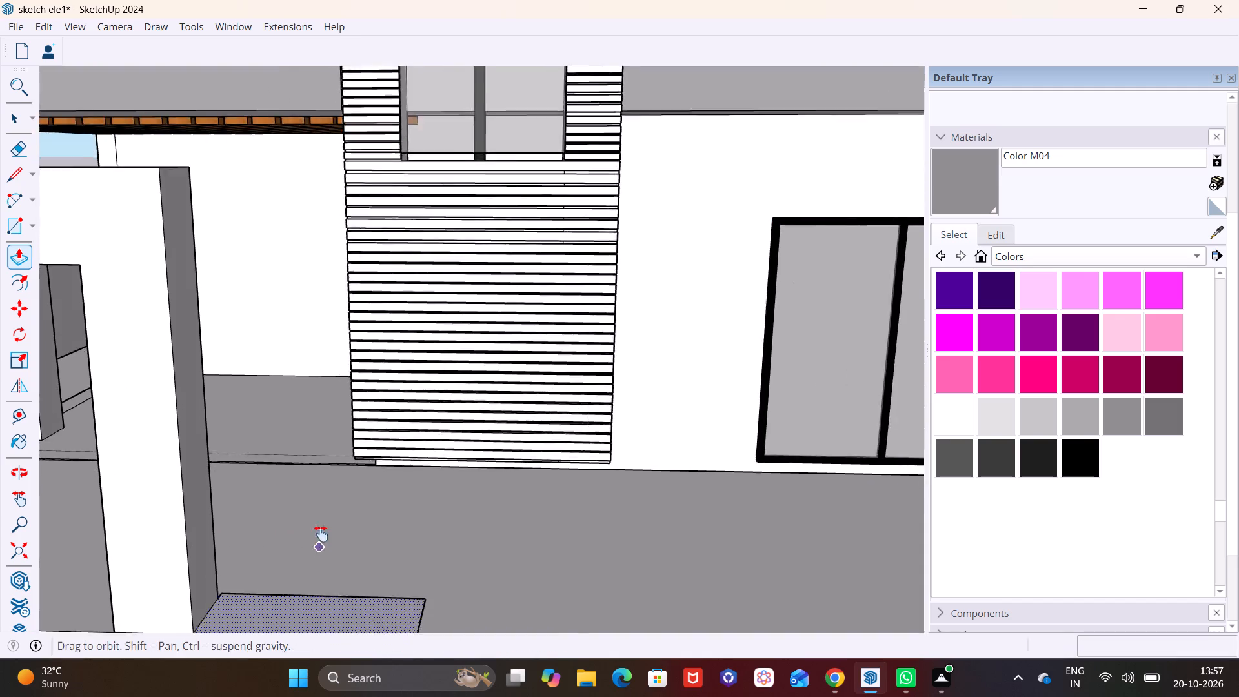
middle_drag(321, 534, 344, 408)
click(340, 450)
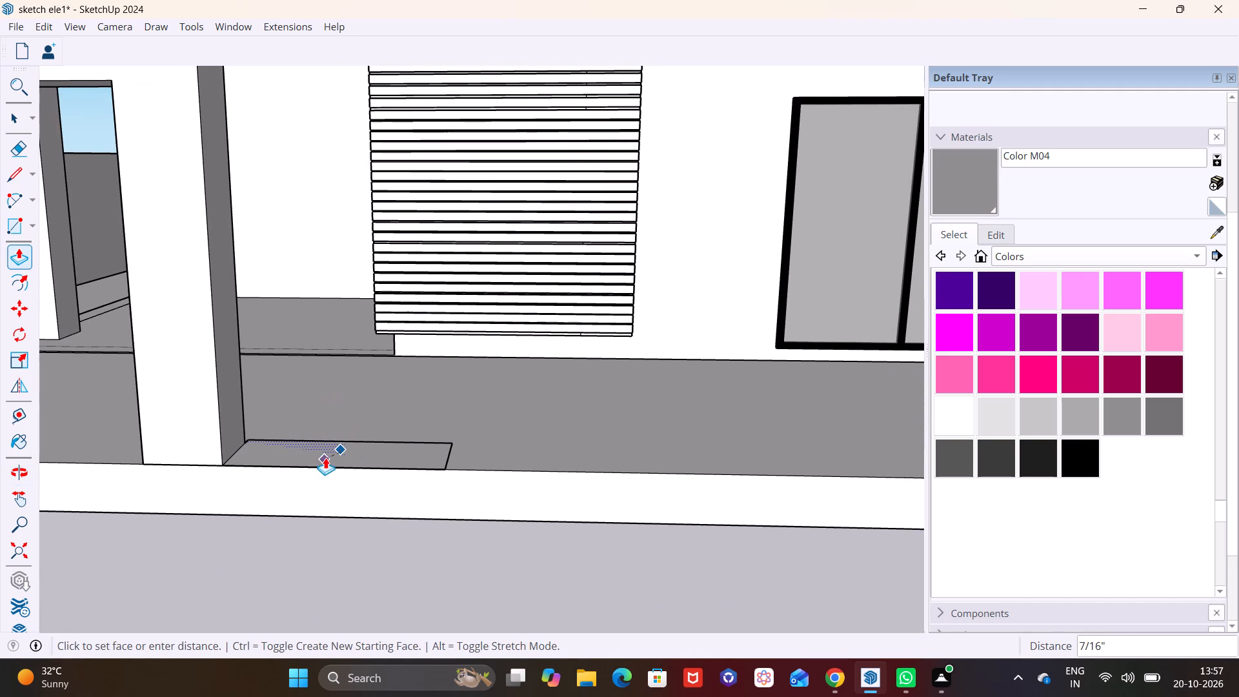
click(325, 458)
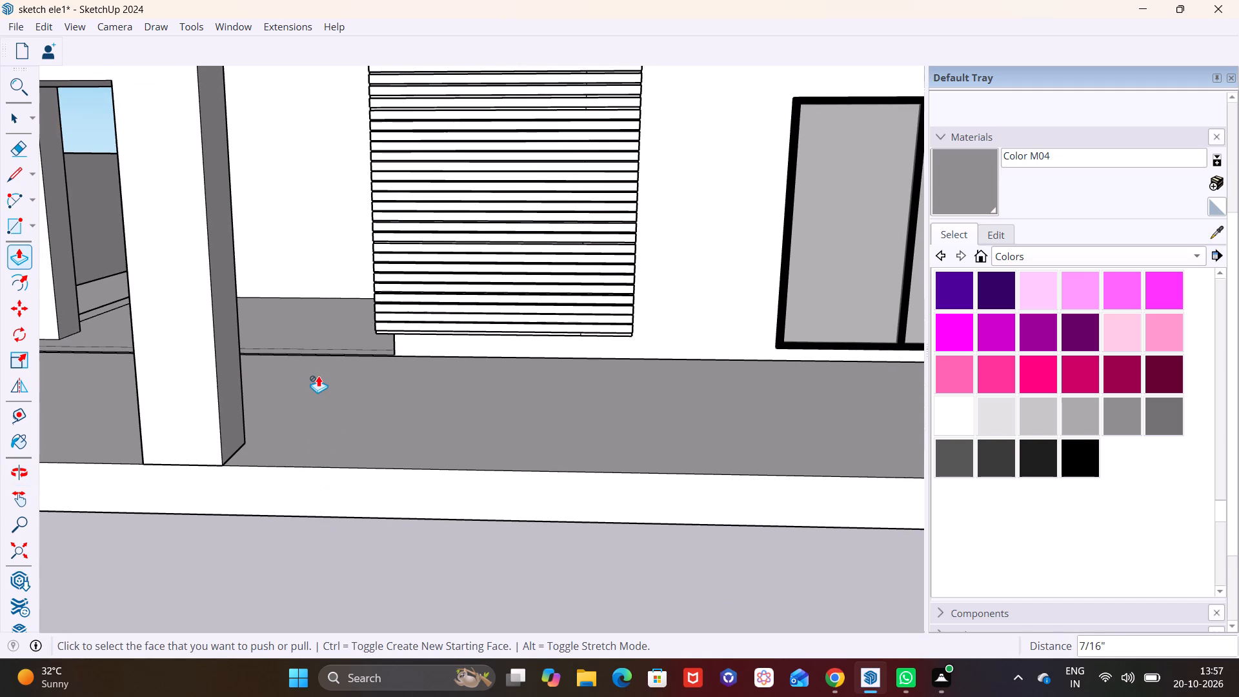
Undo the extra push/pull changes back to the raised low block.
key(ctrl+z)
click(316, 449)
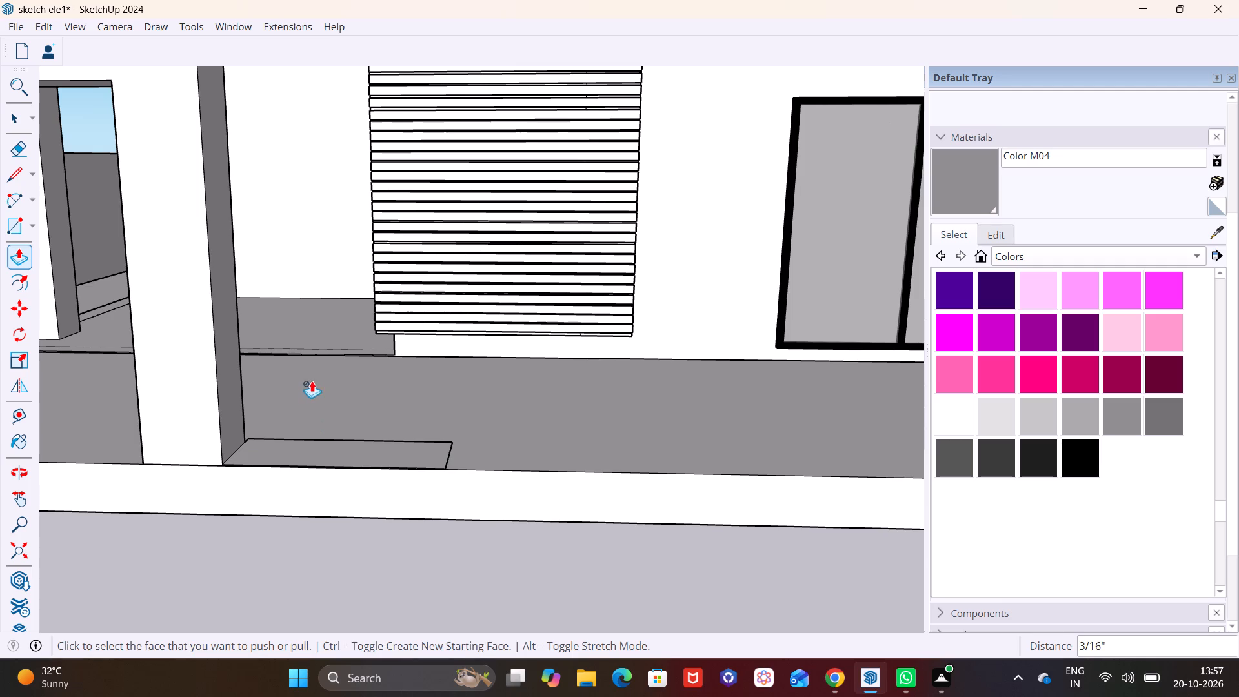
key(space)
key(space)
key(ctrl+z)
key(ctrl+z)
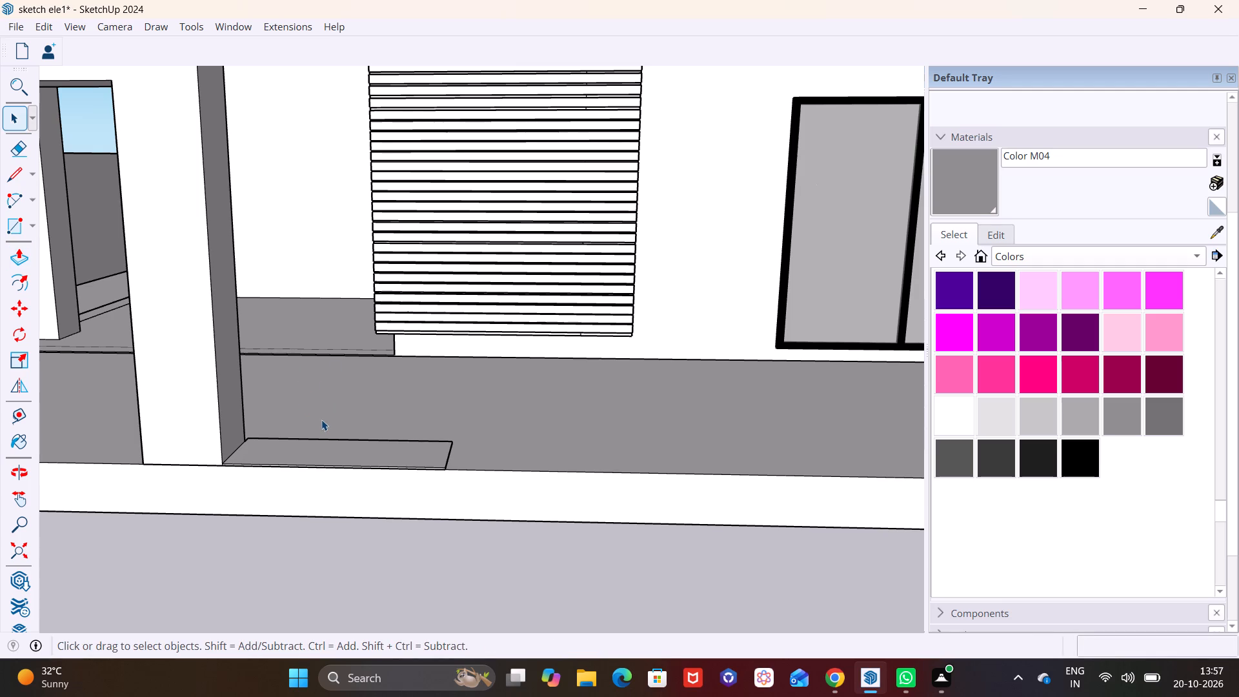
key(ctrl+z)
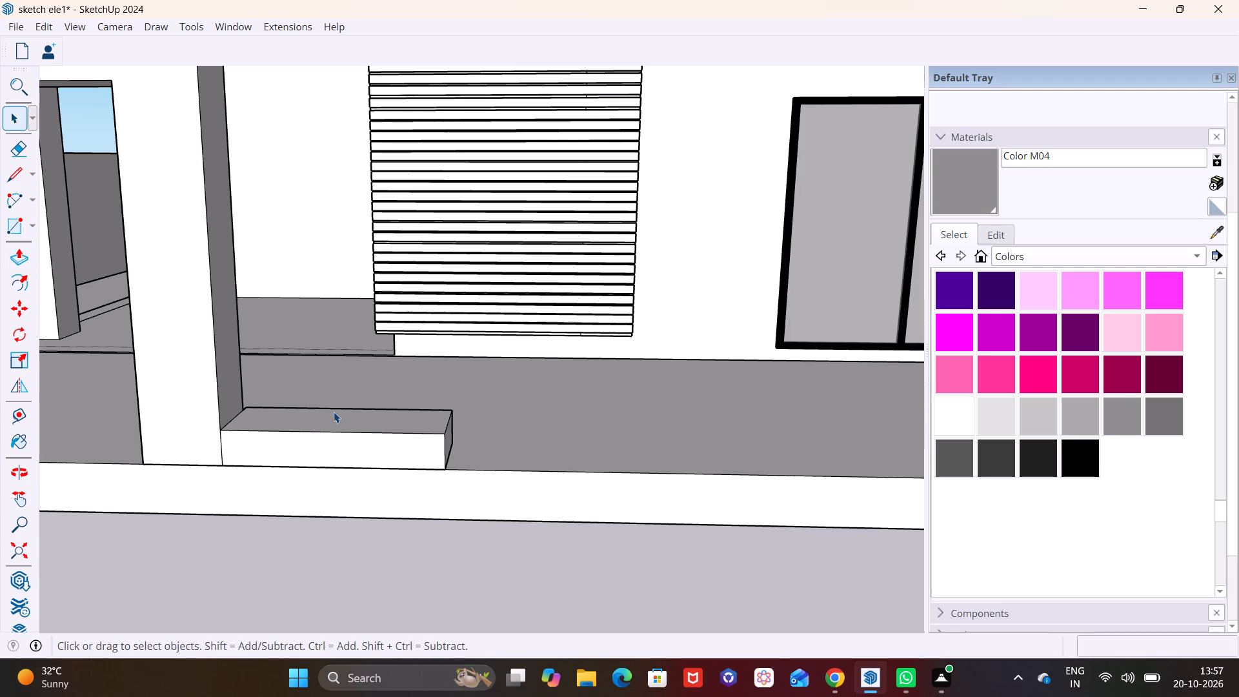
Extrude the block's top face upward by about 6' 6" to make a tall wall next to the pillar.
click(334, 419)
click(18, 258)
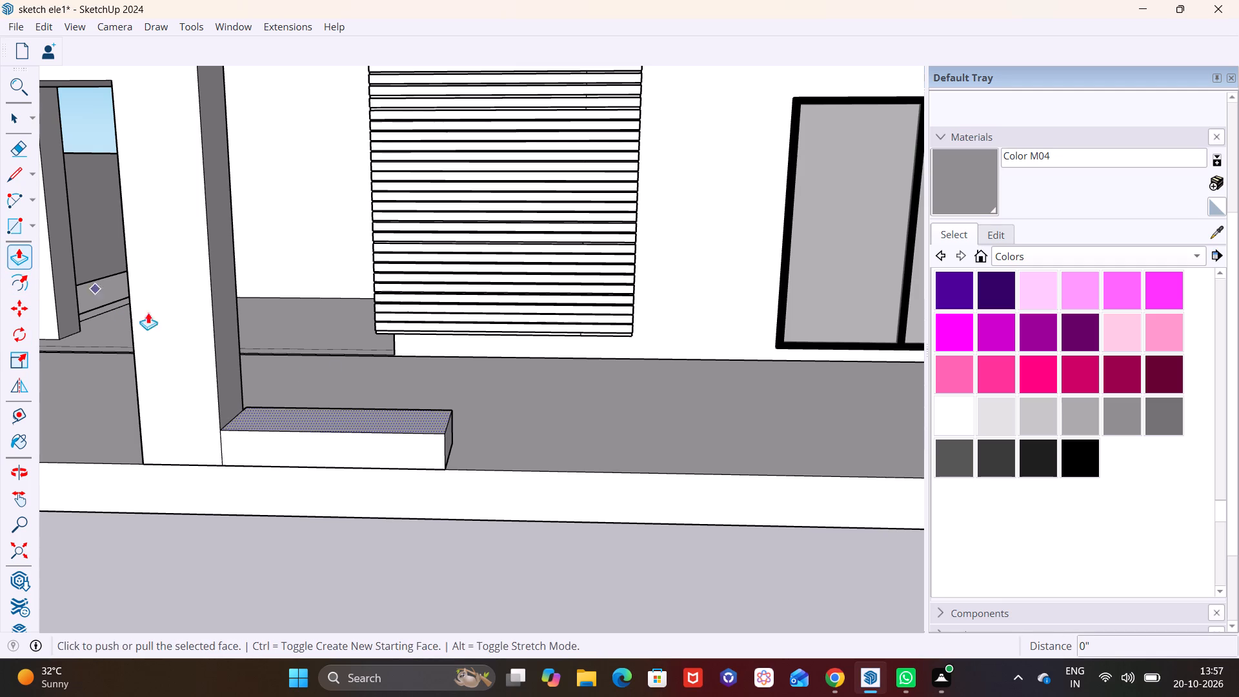
click(288, 414)
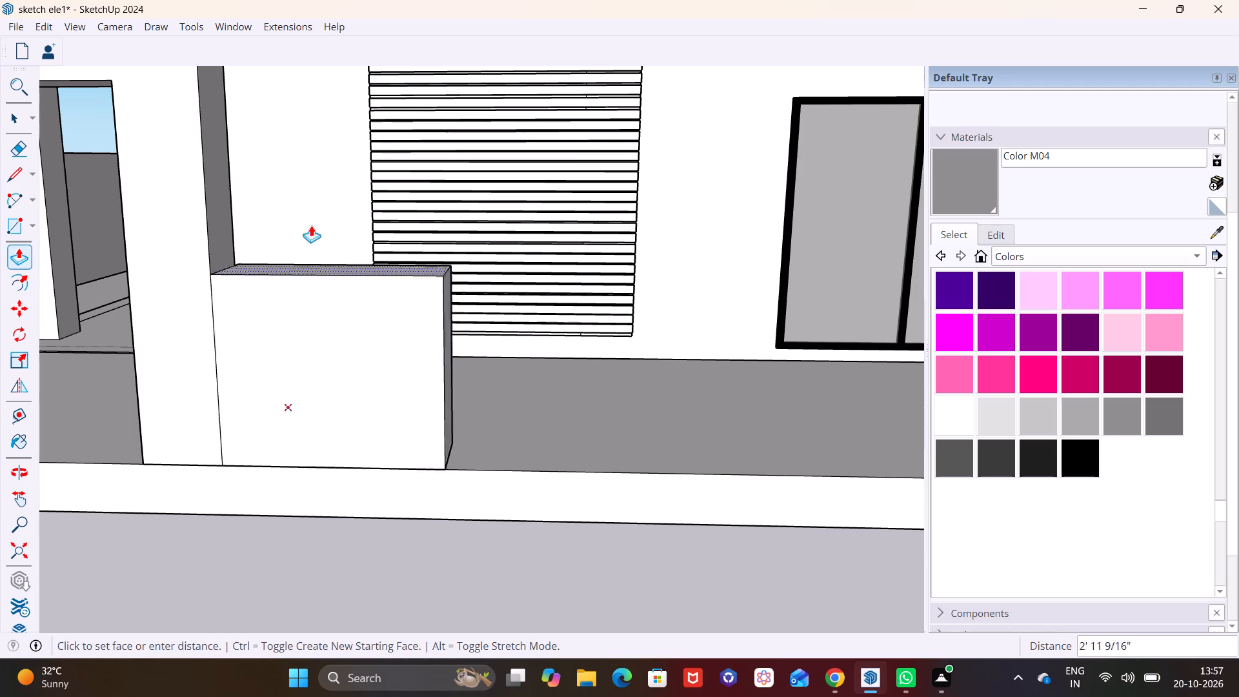
scroll(307, 156, down, 6)
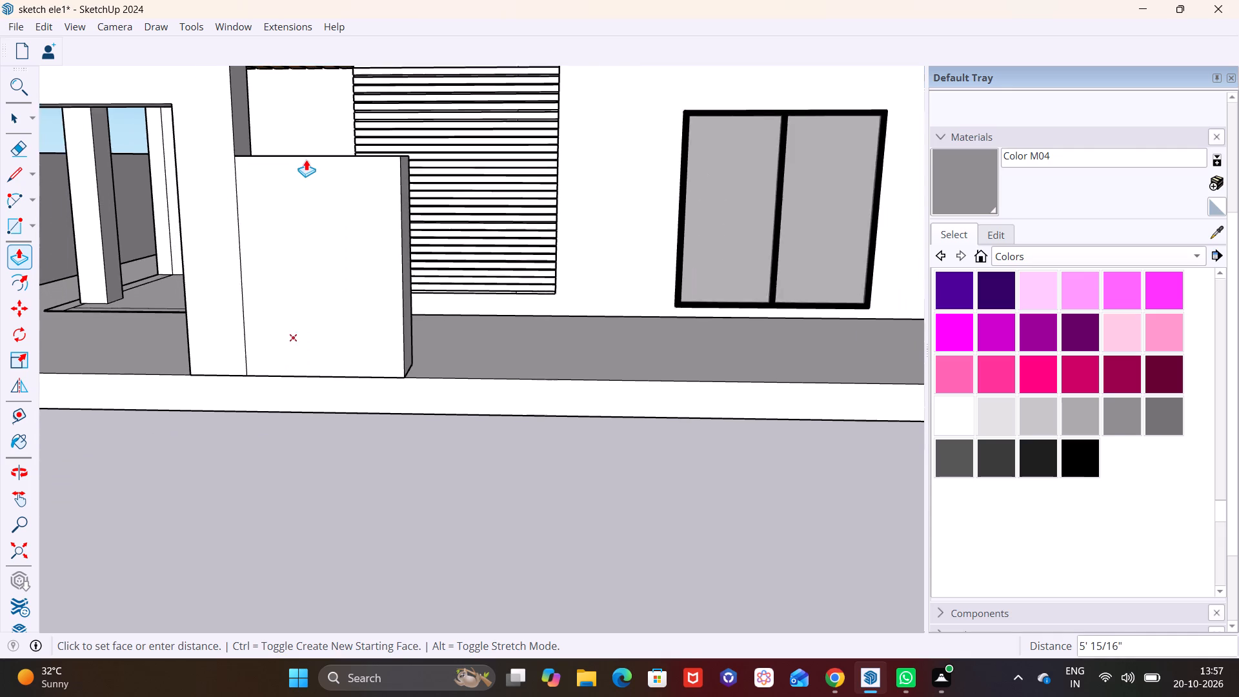
scroll(306, 159, down, 3)
middle_drag(306, 161, 325, 308)
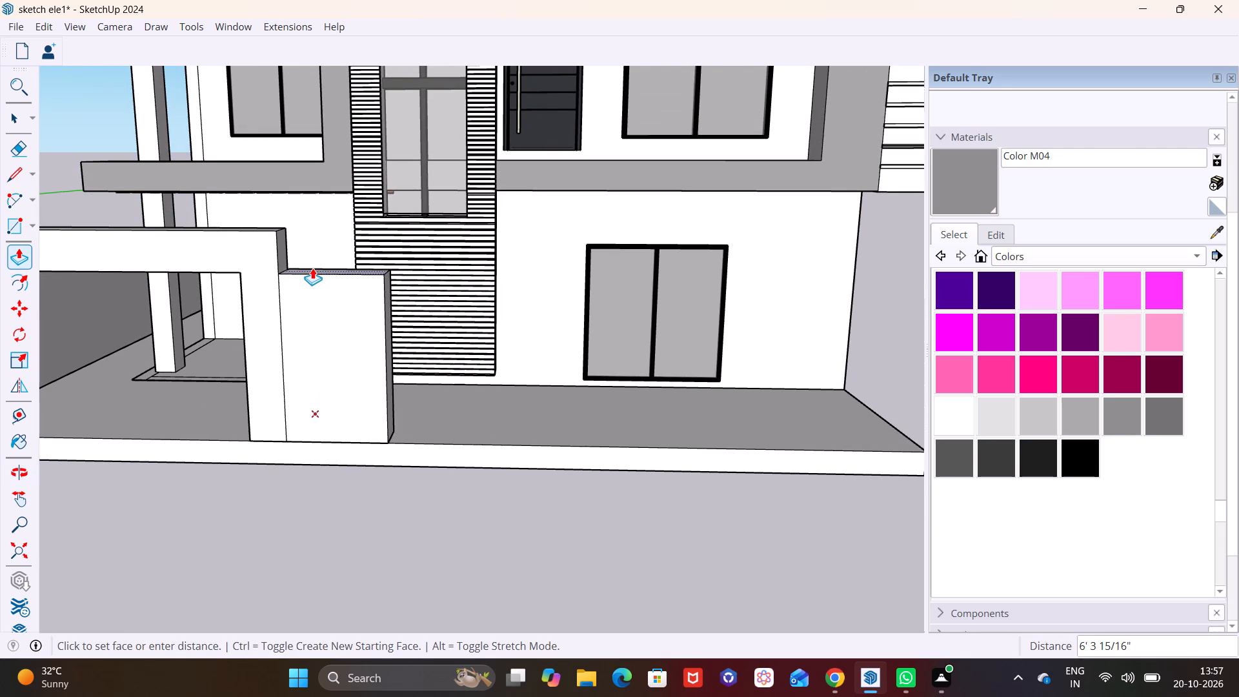
click(312, 265)
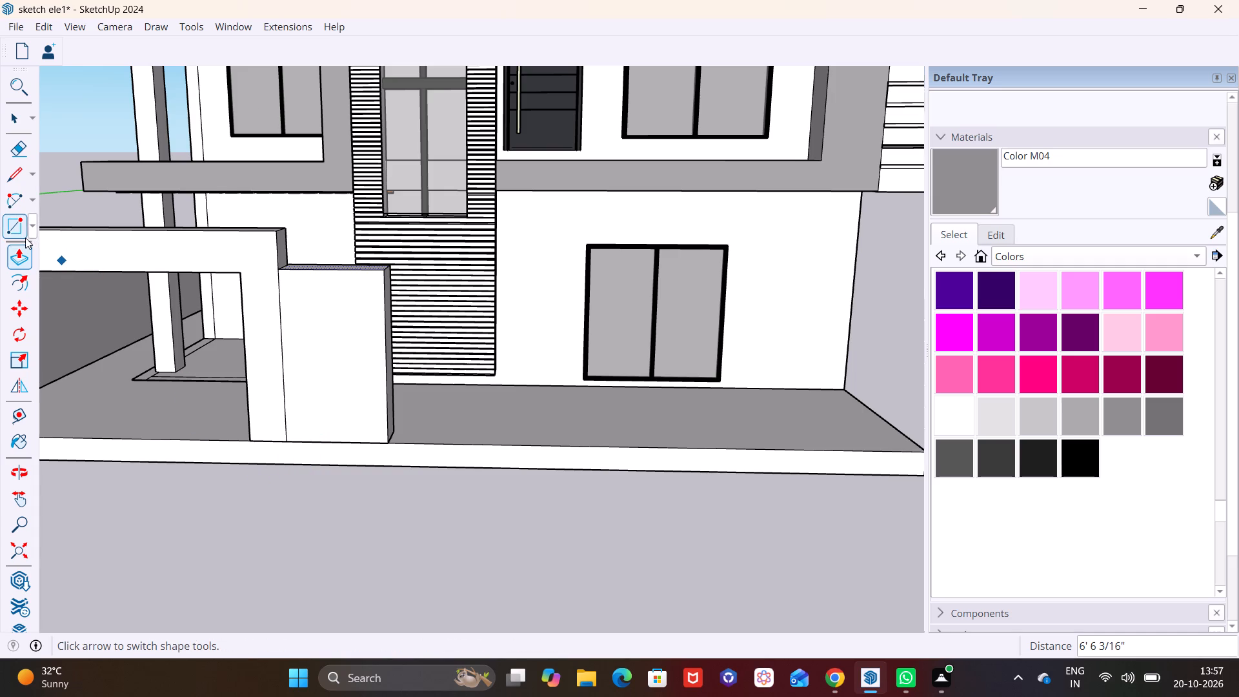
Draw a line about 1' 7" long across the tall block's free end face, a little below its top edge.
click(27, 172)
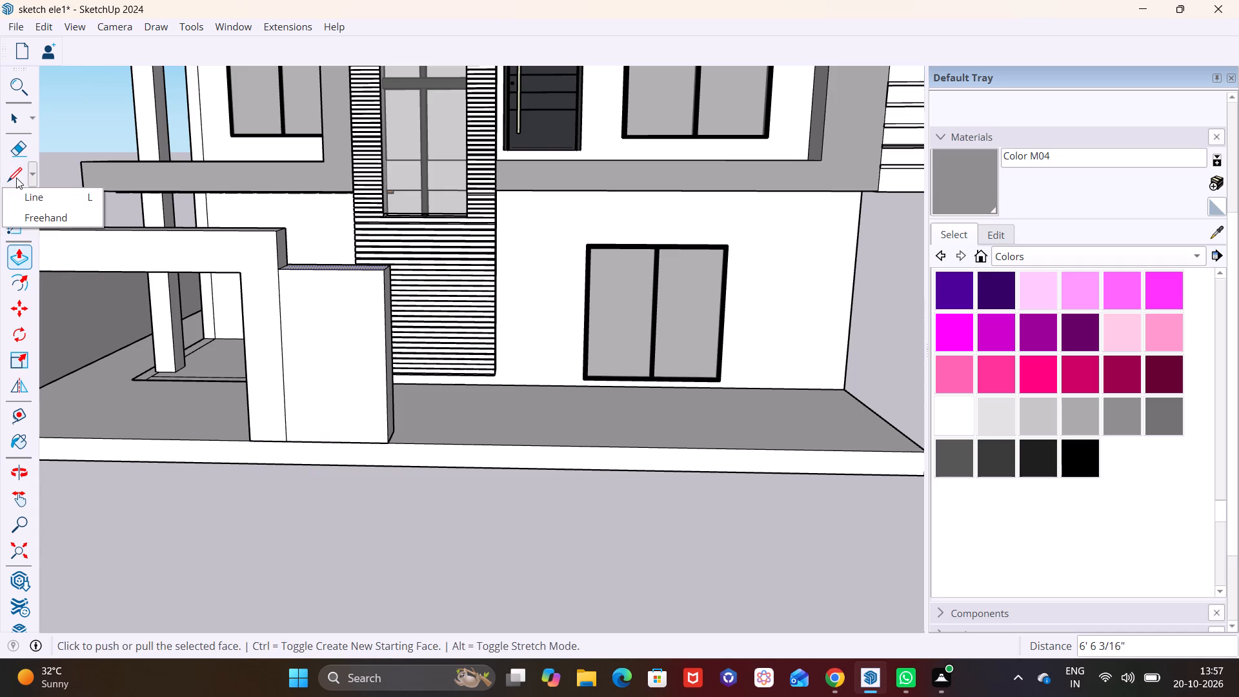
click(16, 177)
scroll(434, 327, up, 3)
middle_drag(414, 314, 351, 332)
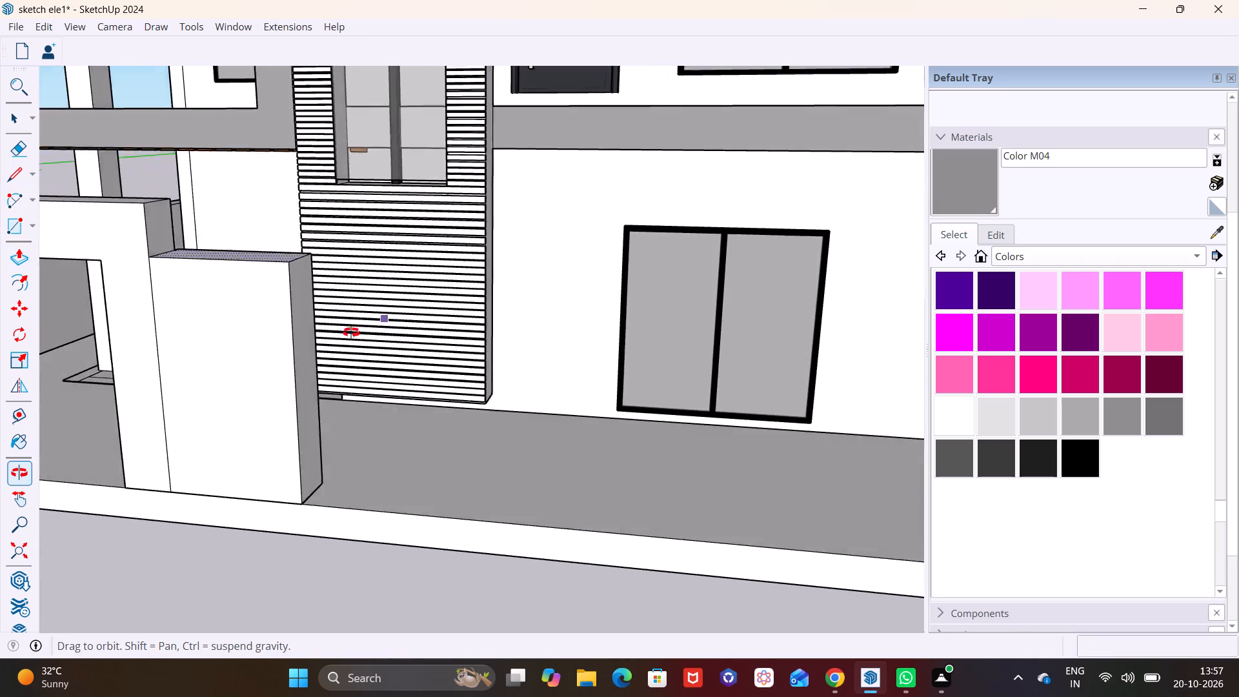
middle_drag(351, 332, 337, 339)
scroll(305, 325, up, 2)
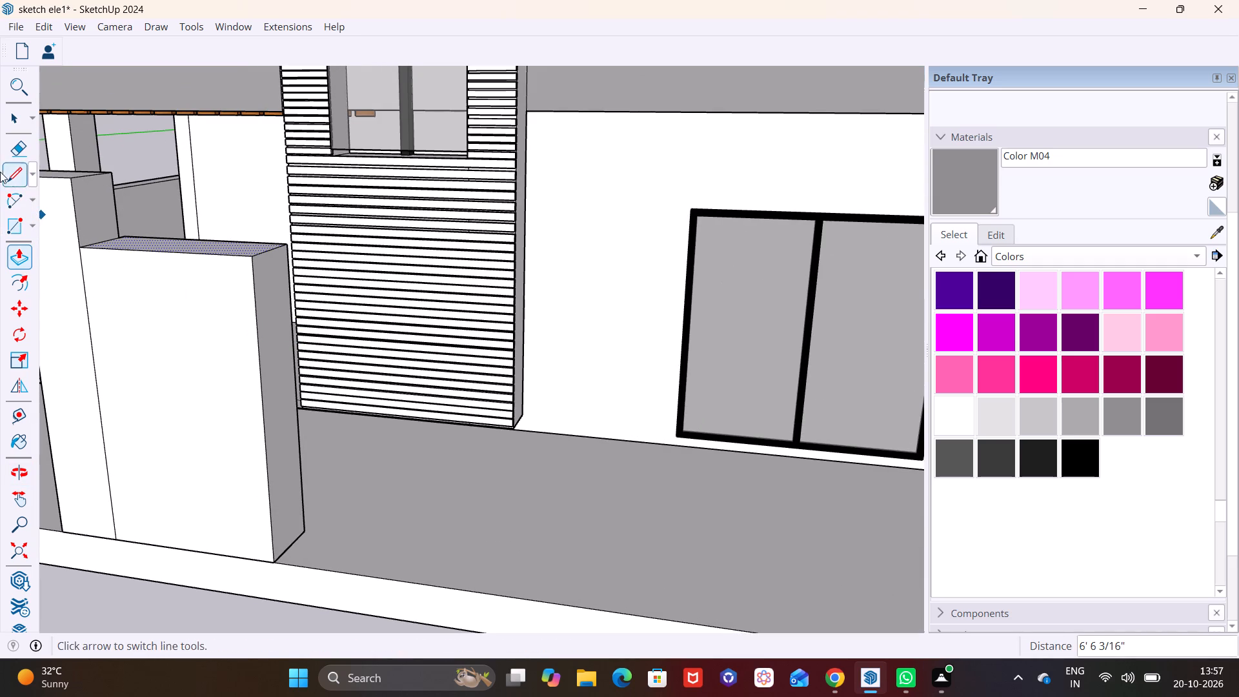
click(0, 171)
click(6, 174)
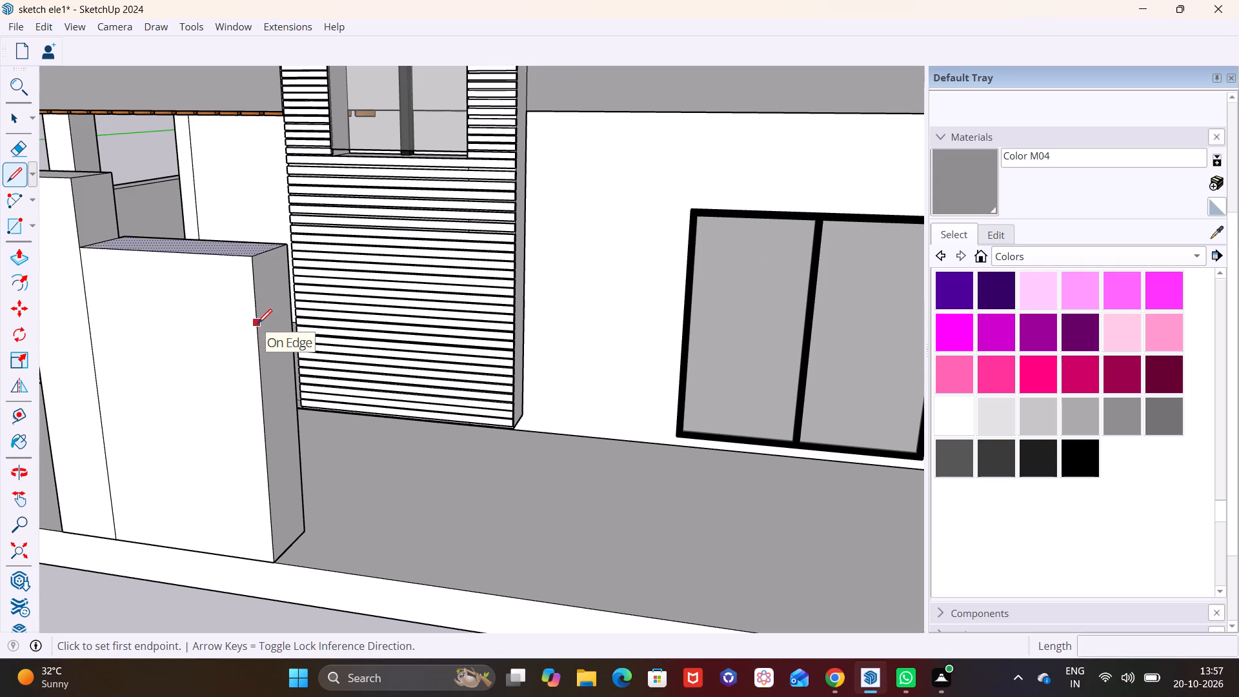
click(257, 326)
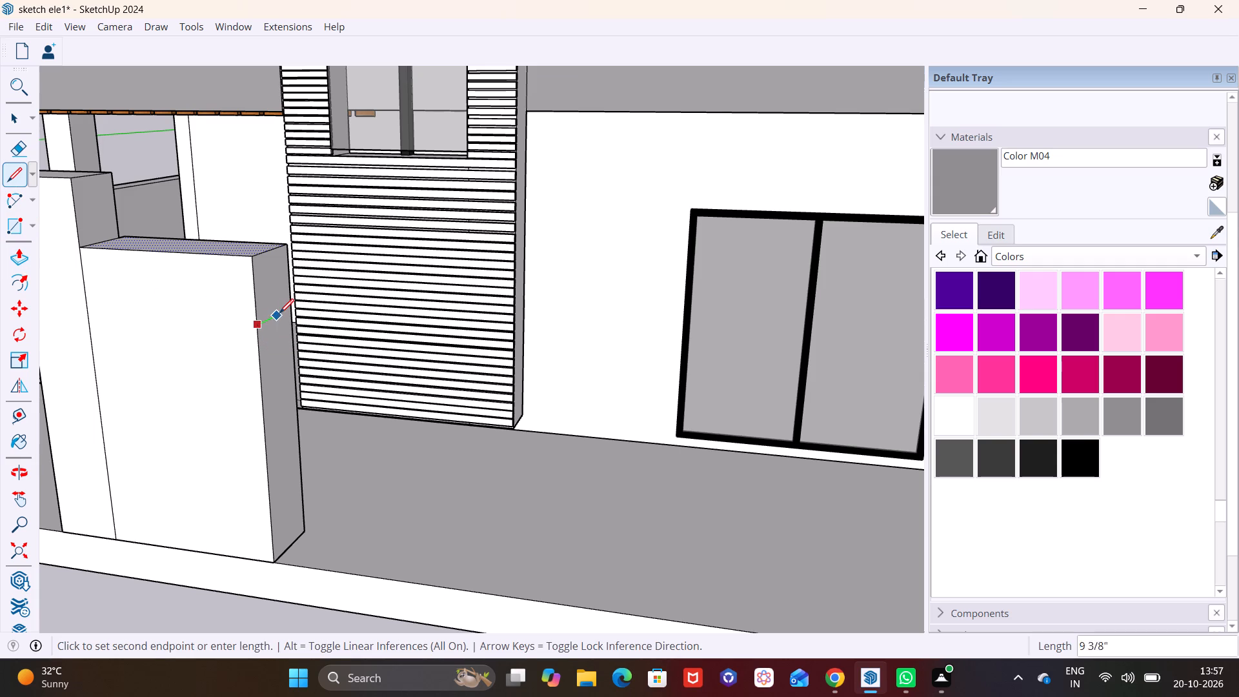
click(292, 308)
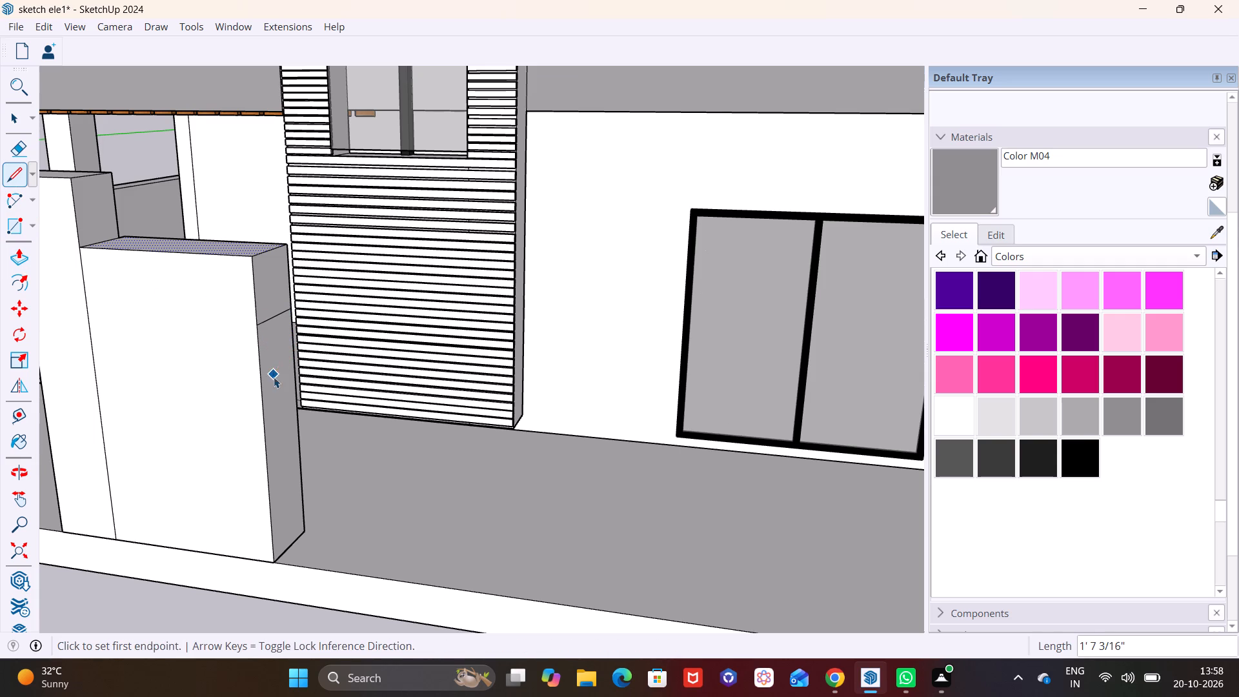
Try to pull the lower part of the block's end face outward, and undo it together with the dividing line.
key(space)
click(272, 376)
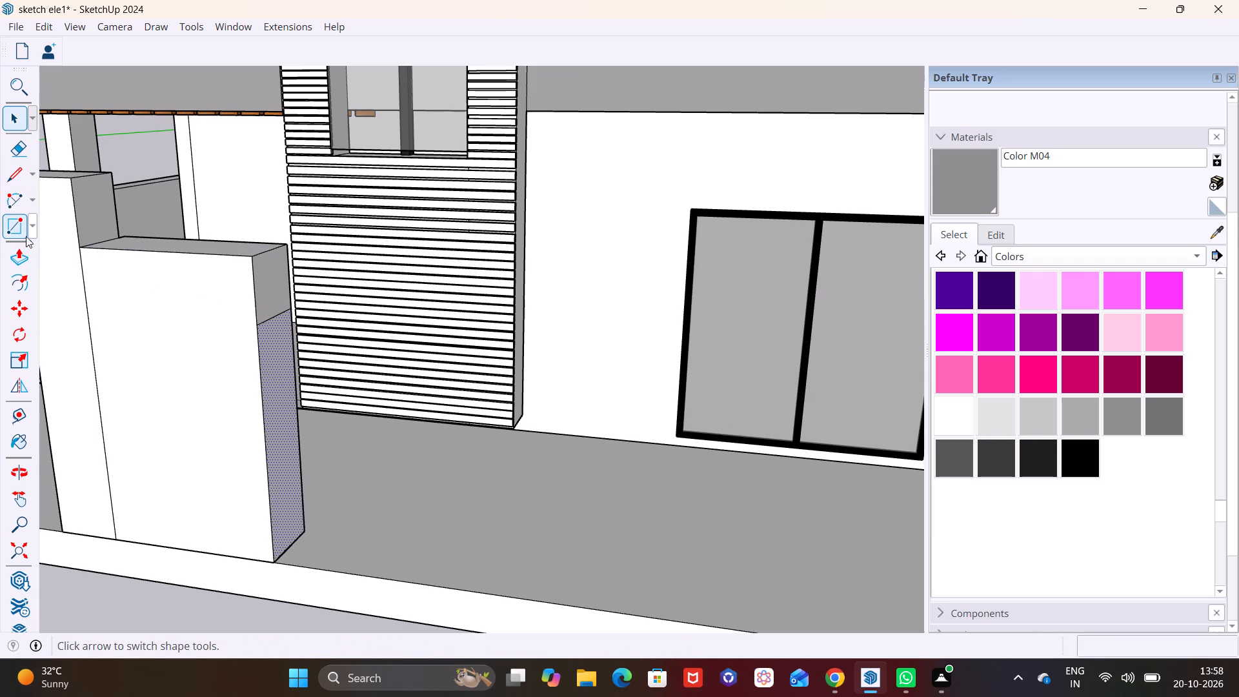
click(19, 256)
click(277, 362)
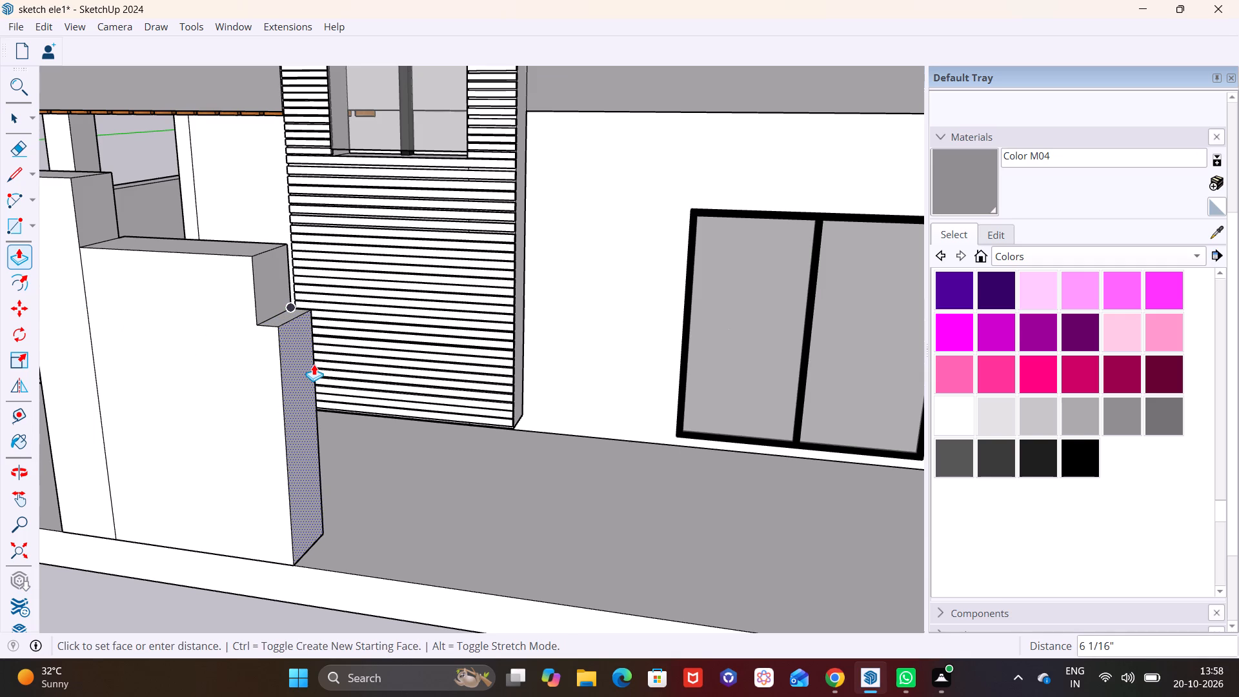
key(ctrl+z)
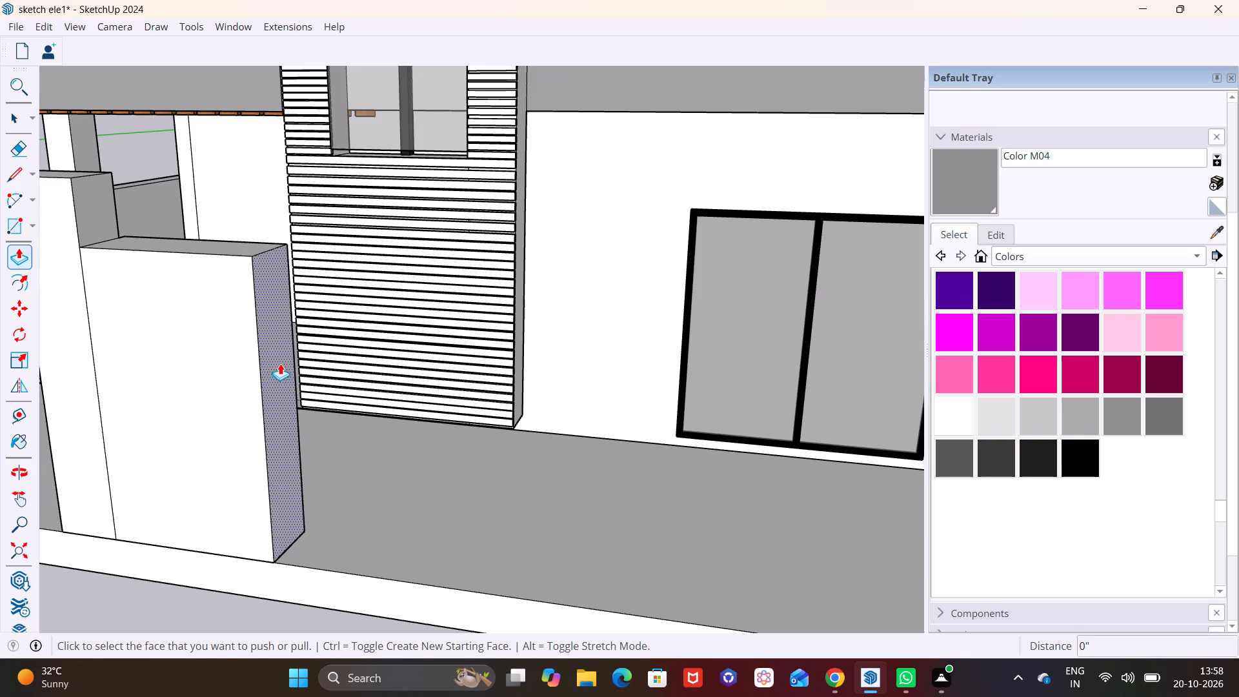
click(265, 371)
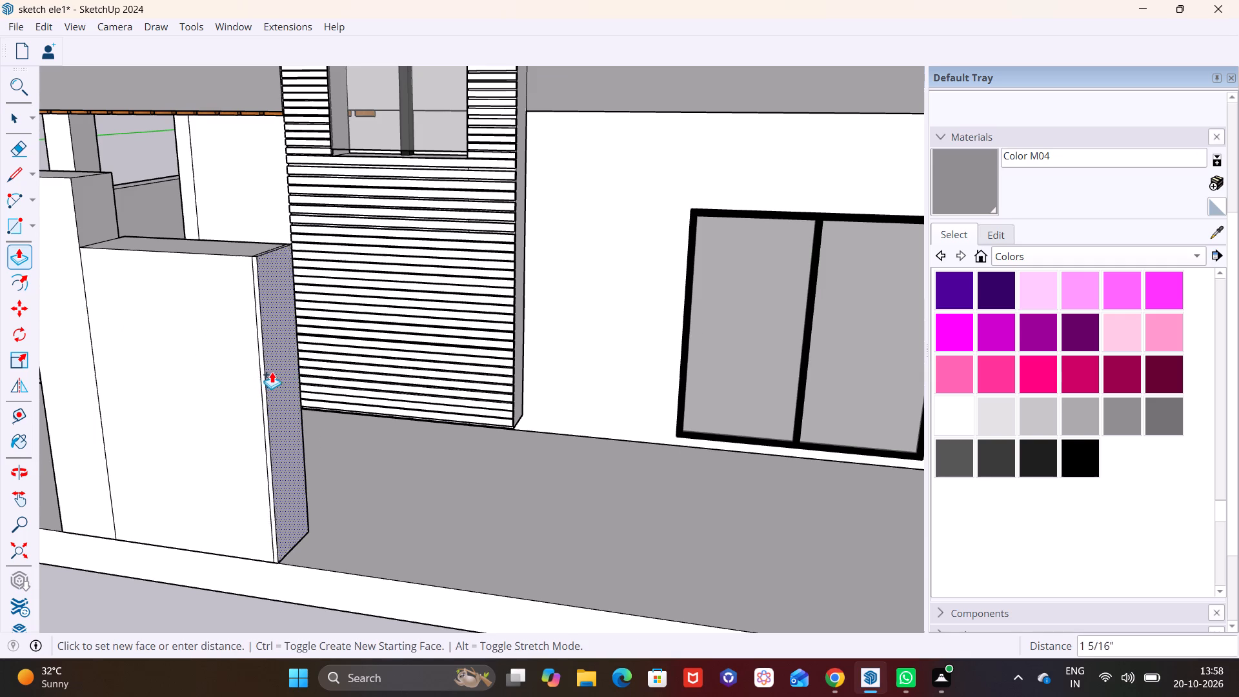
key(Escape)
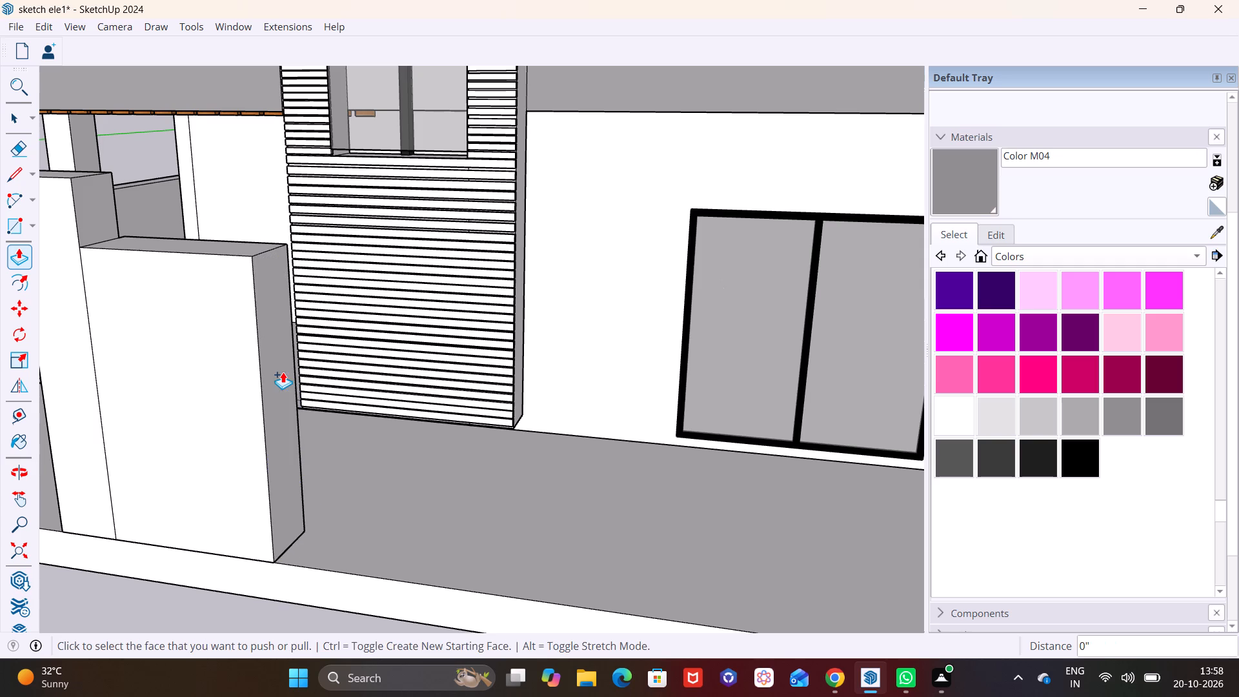
Redraw the dividing line, about 1' 7" long, across the block's end face a little below its top edge.
click(17, 168)
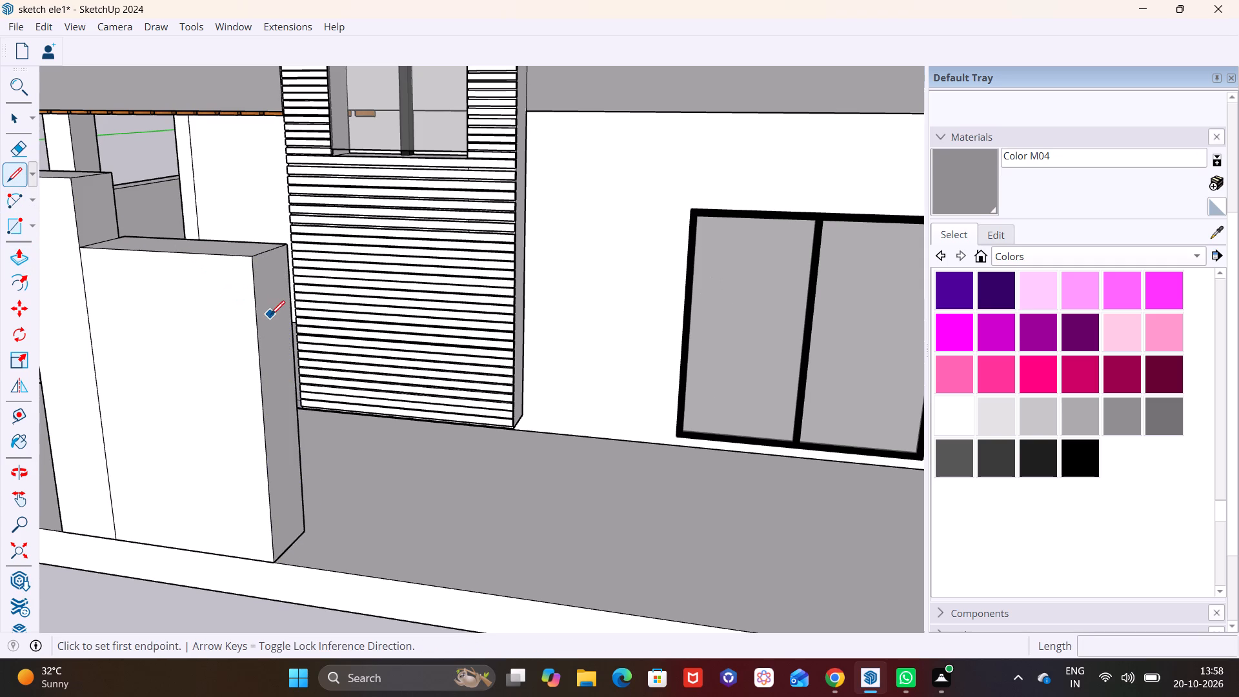
click(256, 318)
click(290, 307)
Extrude the lower part of the block's divided end face outward by about 8 3/4" to form a lower wall section.
key(space)
click(287, 355)
click(18, 252)
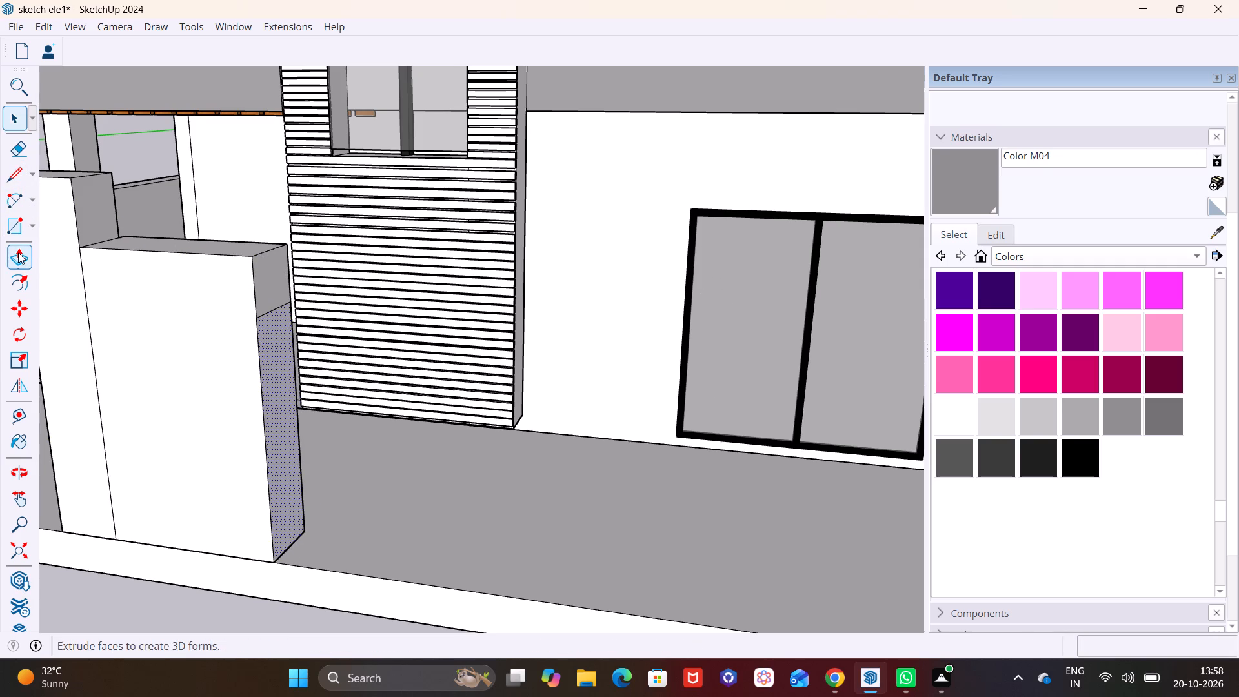
click(277, 394)
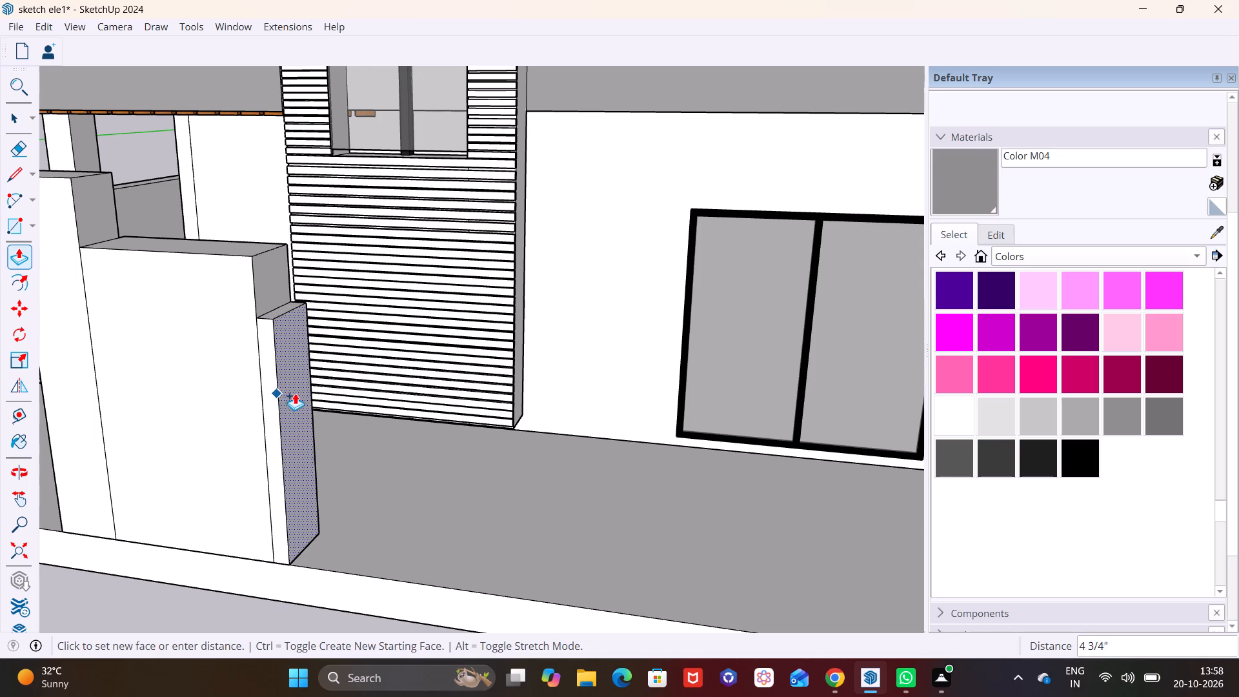
middle_drag(296, 393, 385, 357)
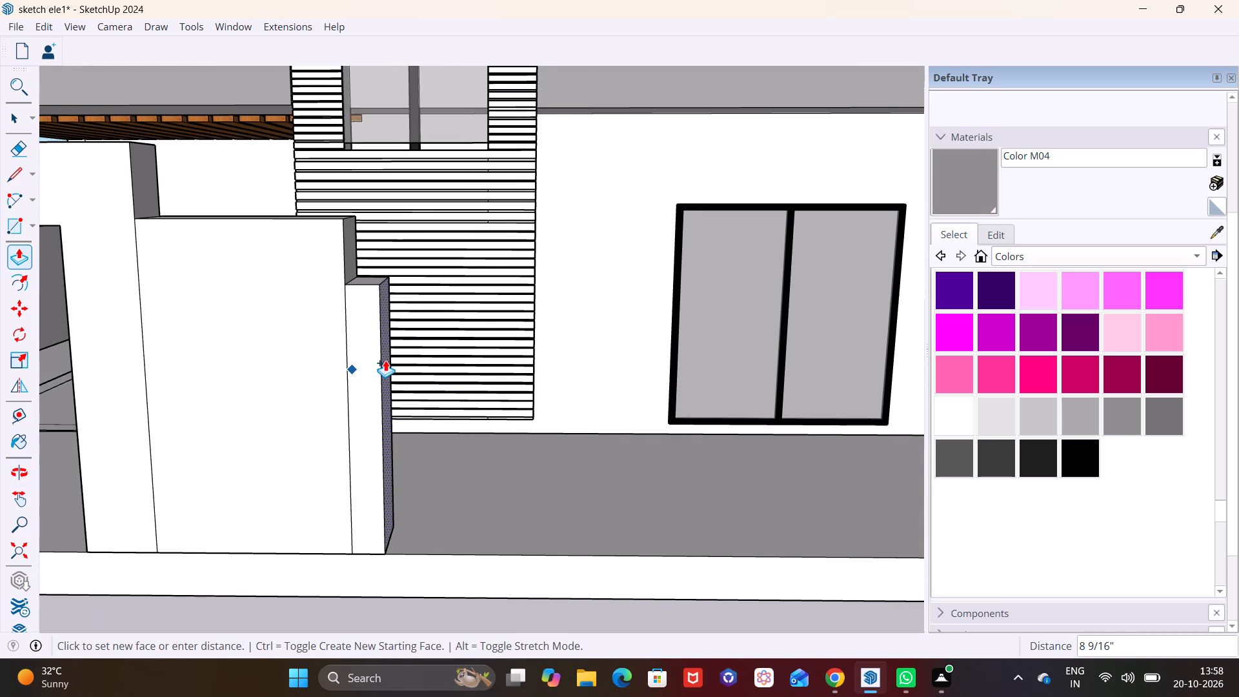
click(386, 361)
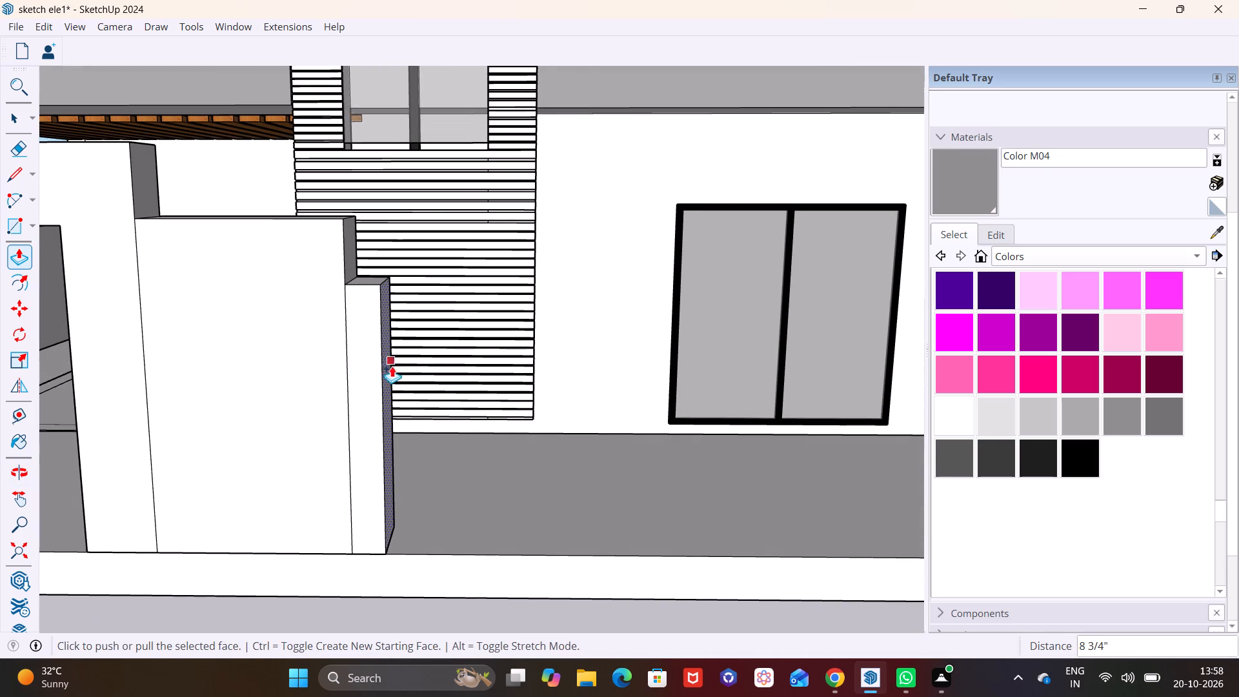
Extrude the lower section's end face outward as a separate segment about 2' 4" long.
middle_drag(426, 383, 479, 383)
scroll(458, 371, down, 3)
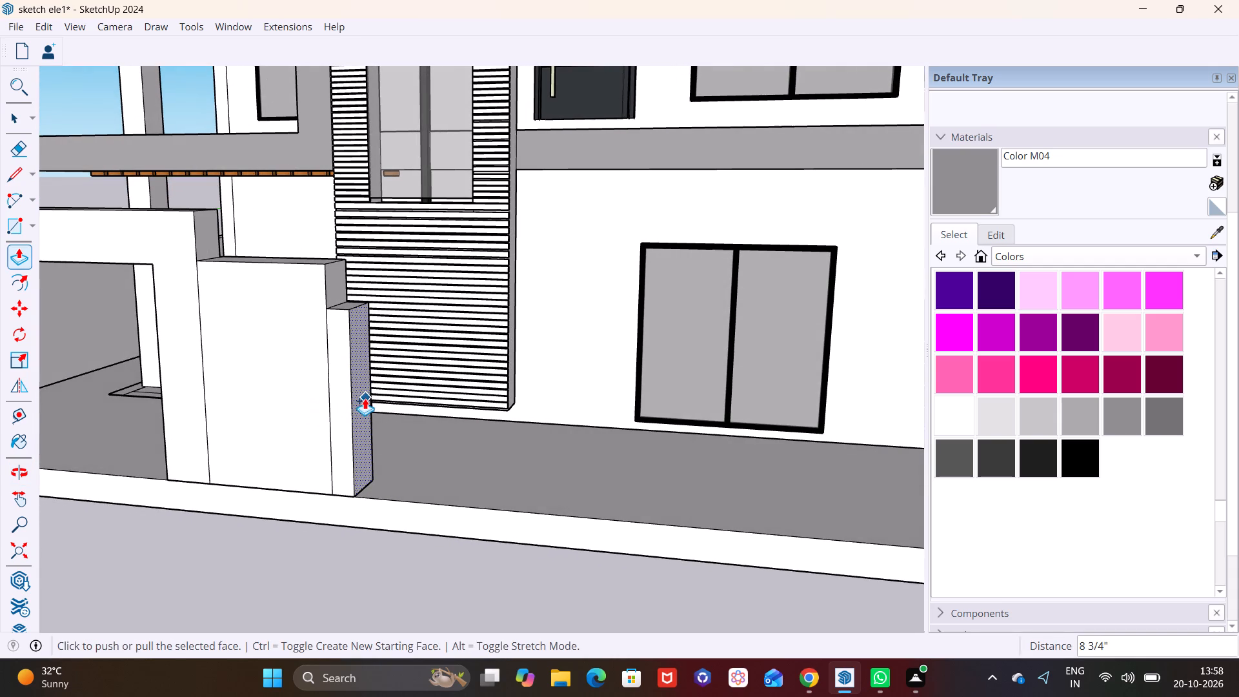
click(361, 400)
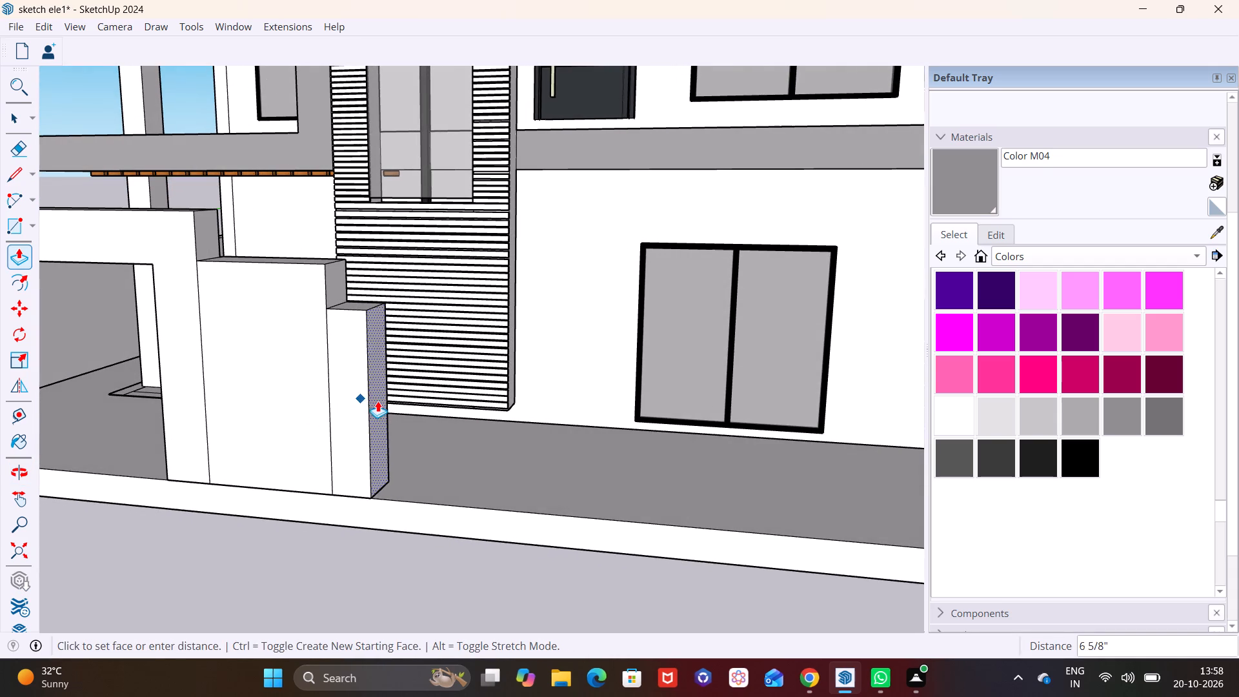
middle_drag(412, 403, 454, 404)
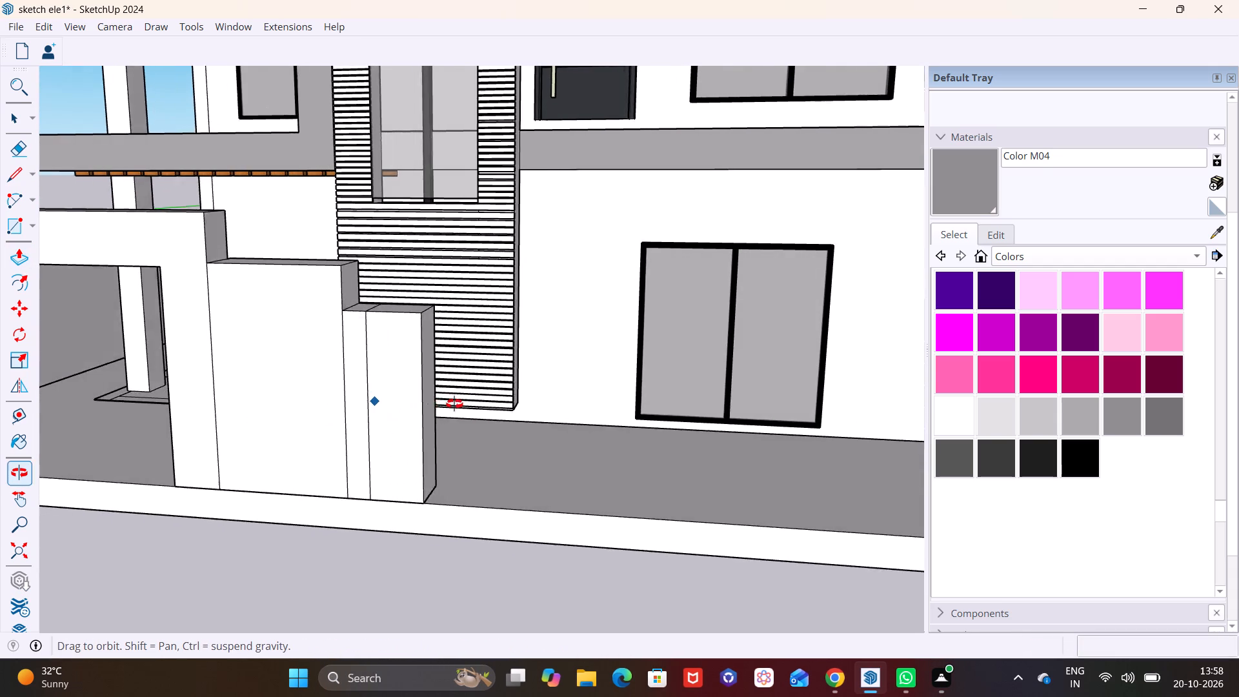
middle_drag(454, 404, 479, 404)
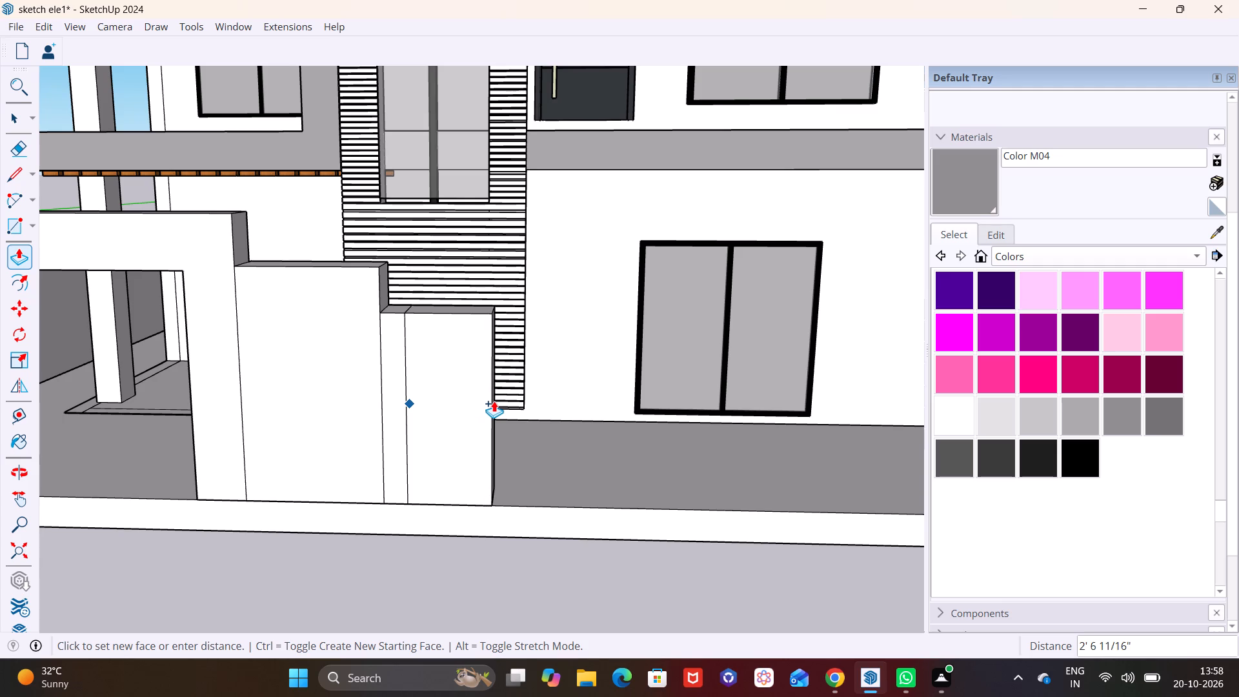
click(486, 401)
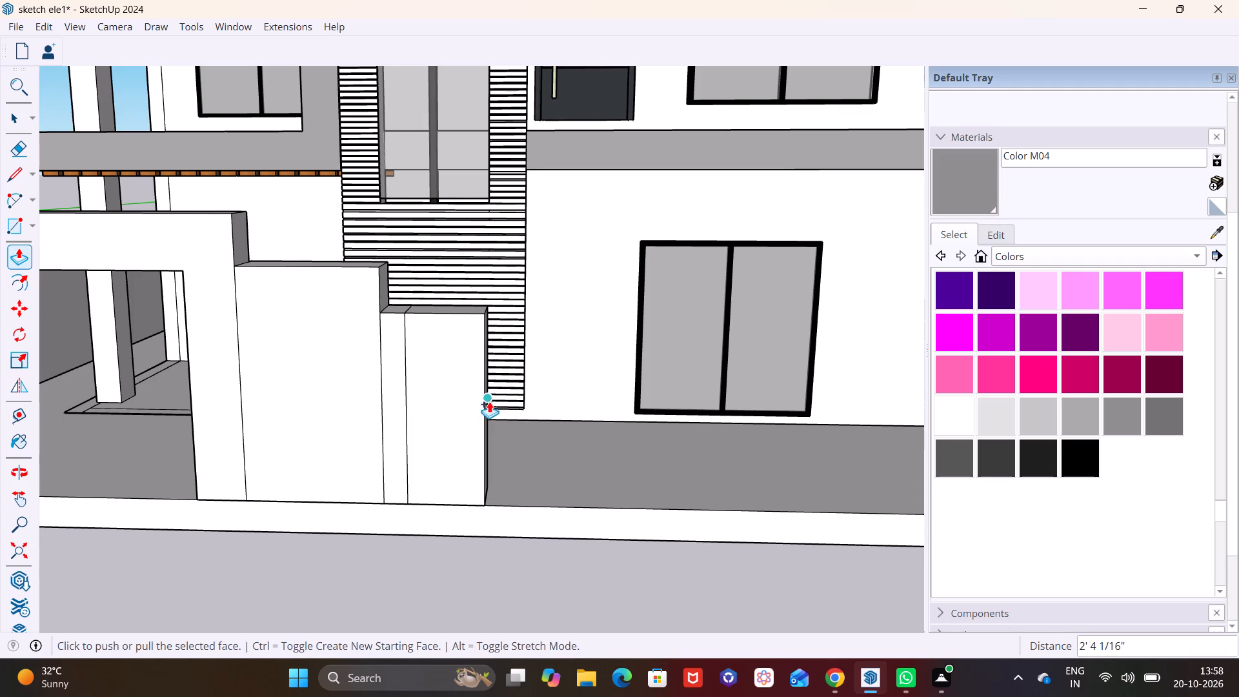
Extrude the low wall's end face outward as another narrow segment about 8 3/4" long.
middle_drag(490, 401, 337, 423)
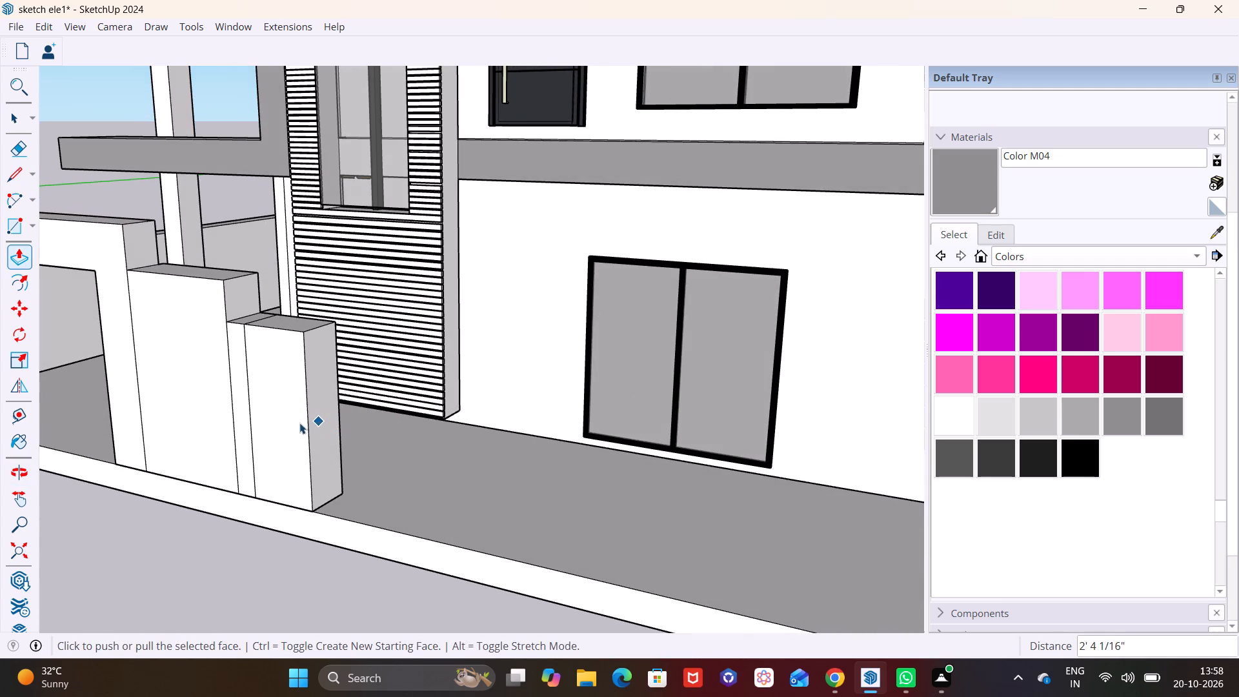
key(space)
click(303, 420)
click(324, 414)
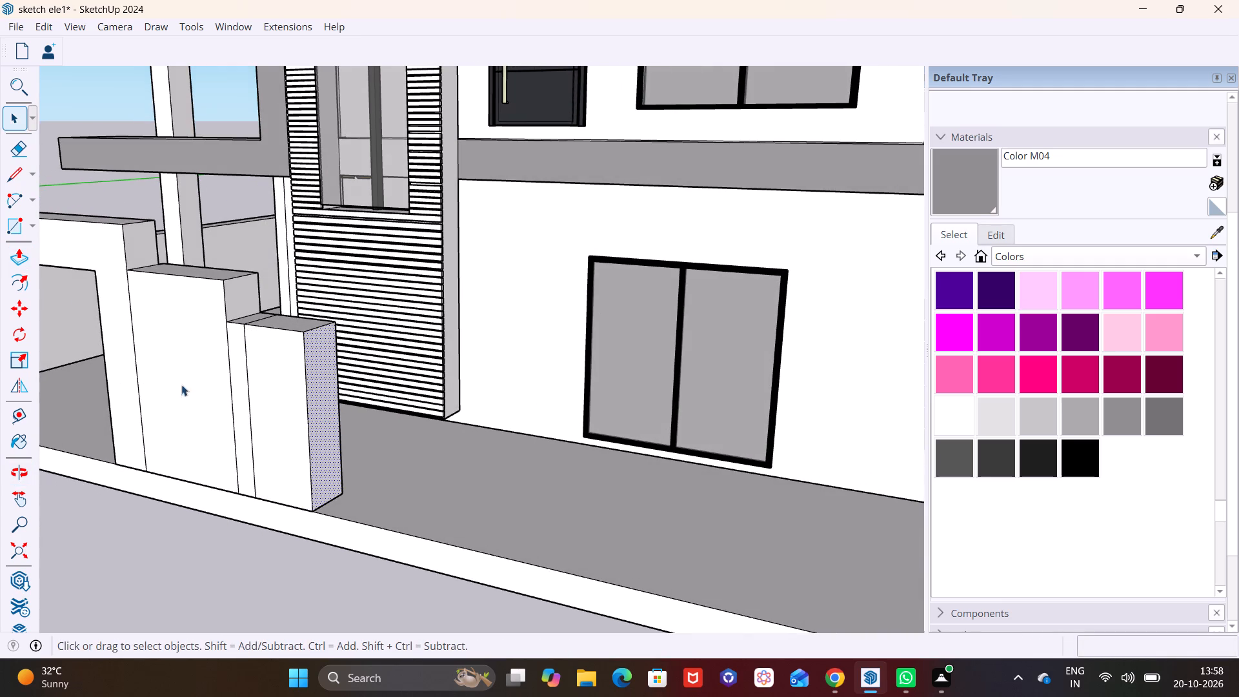
click(6, 256)
click(24, 260)
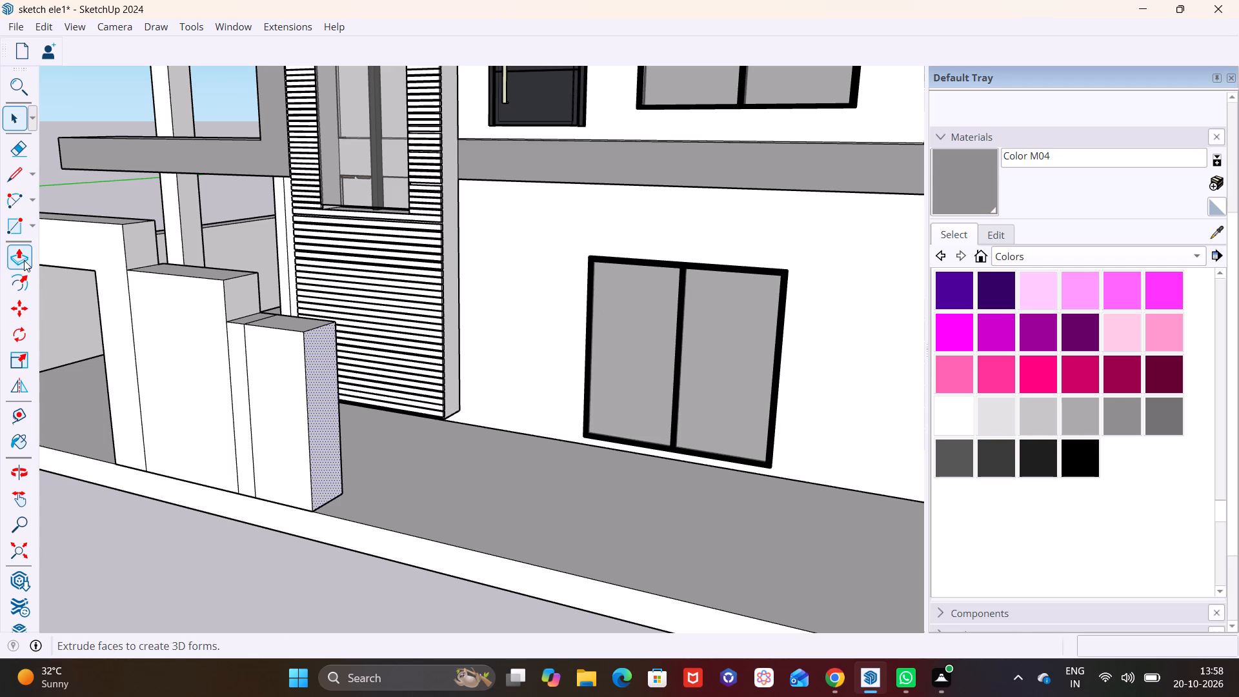
click(321, 403)
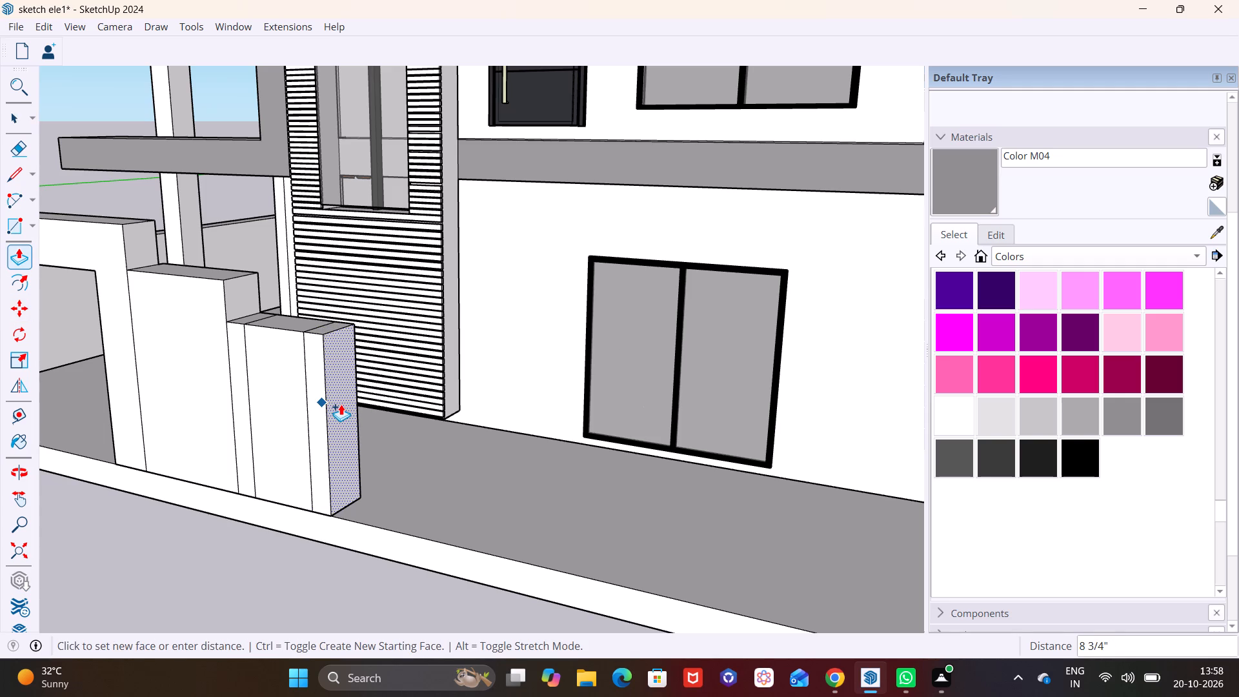
click(341, 404)
Extrude the low wall's end face outward again as a second wide segment about 2' 3" long.
click(339, 407)
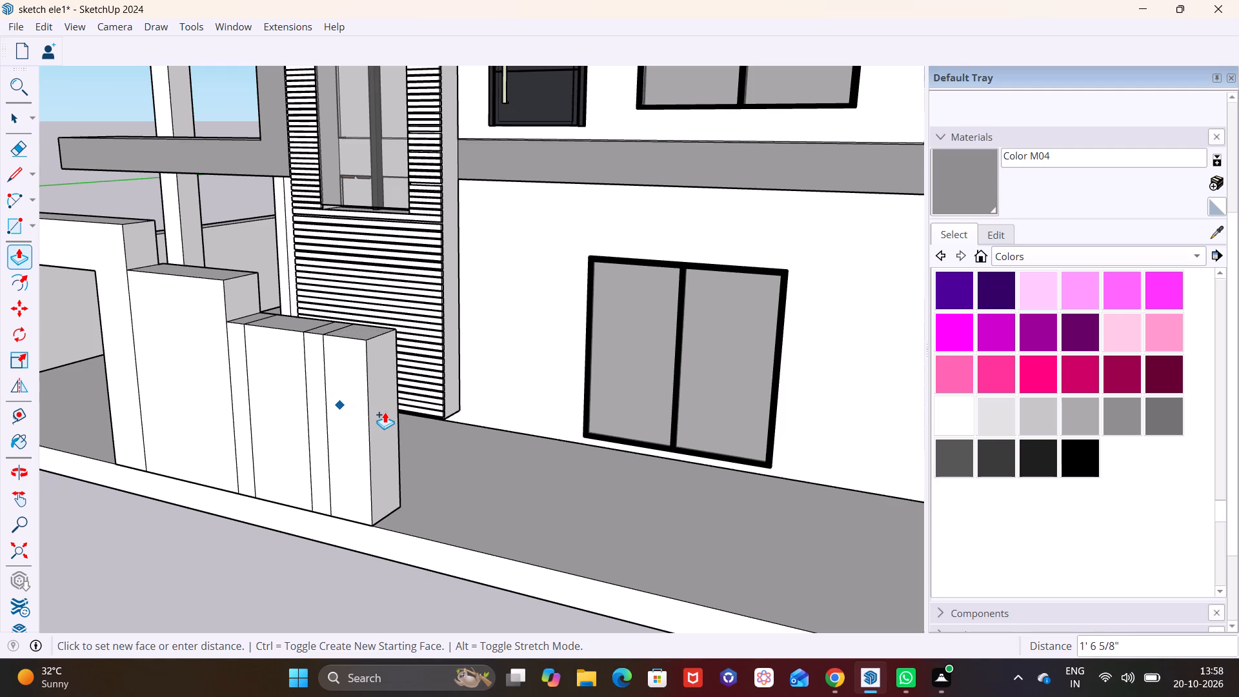
middle_drag(396, 414, 574, 392)
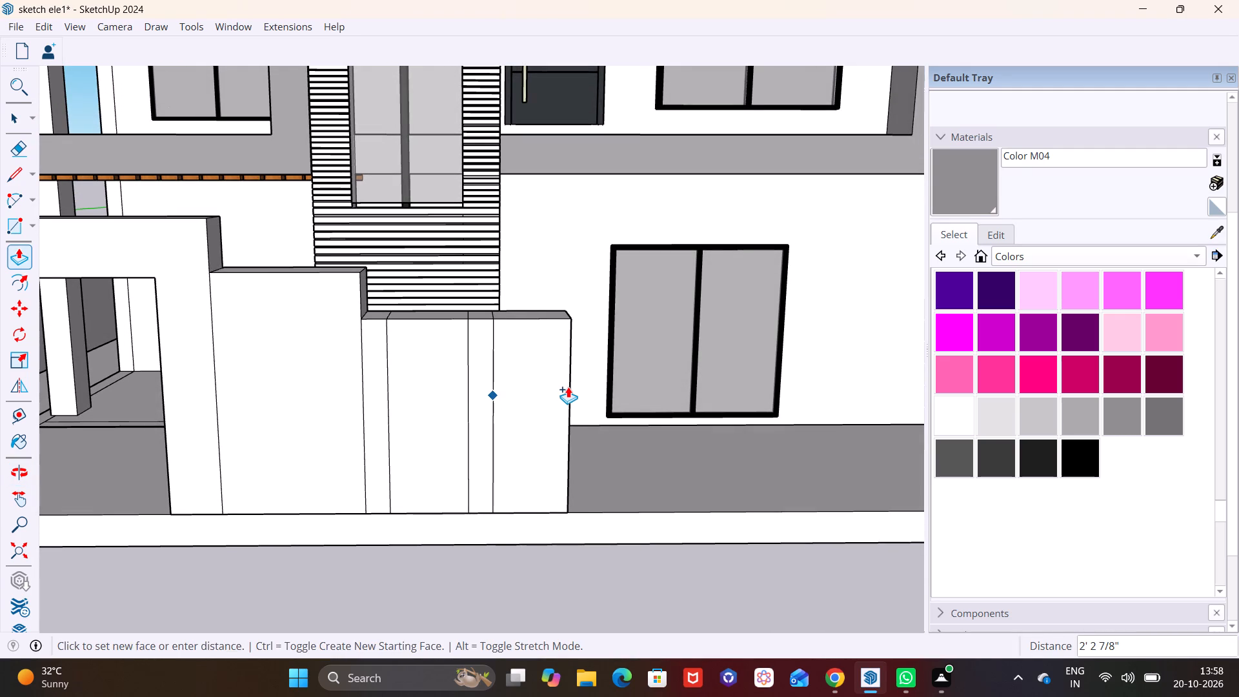
click(568, 387)
Extrude the low wall's end face along the plinth by about 8' 1" as a long final segment.
scroll(550, 398, down, 2)
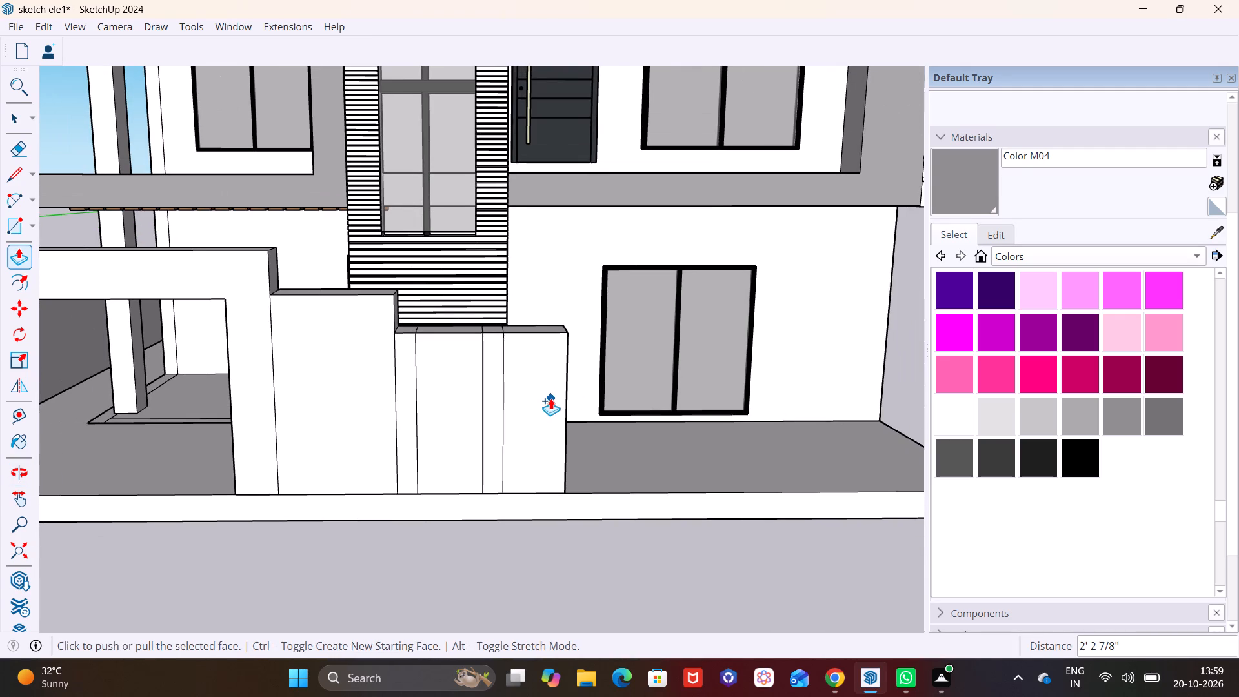
middle_drag(550, 398, 376, 398)
middle_drag(384, 399, 283, 407)
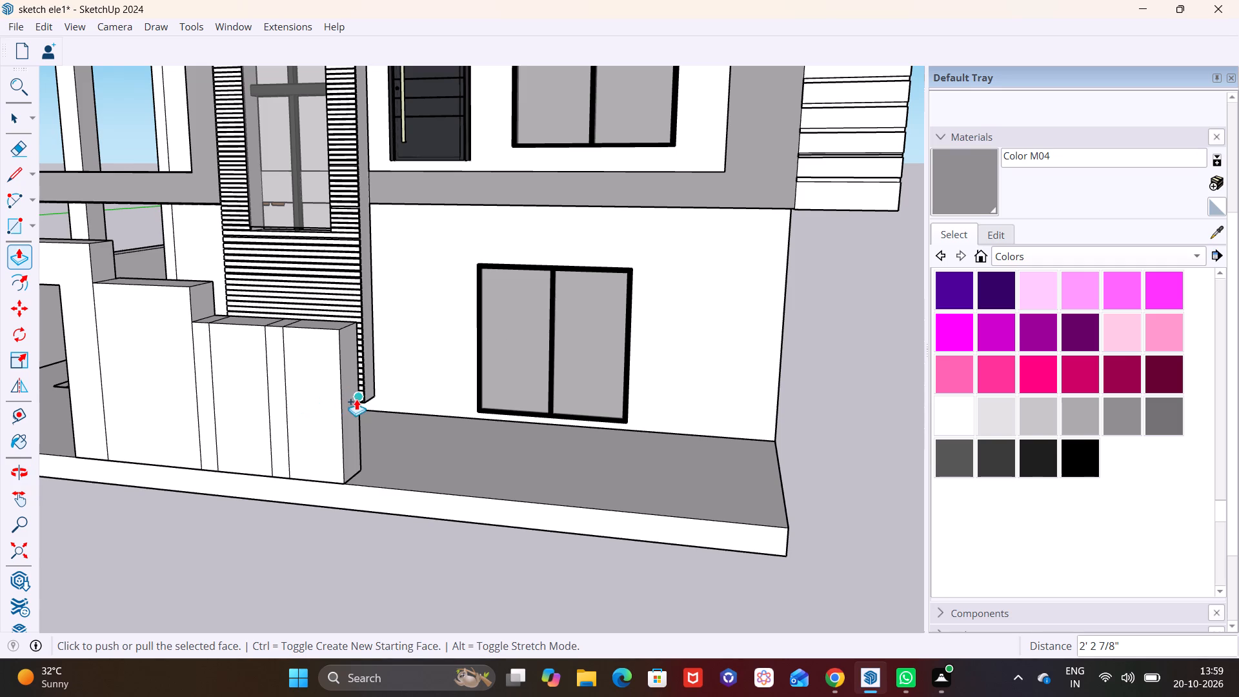
key(space)
click(350, 406)
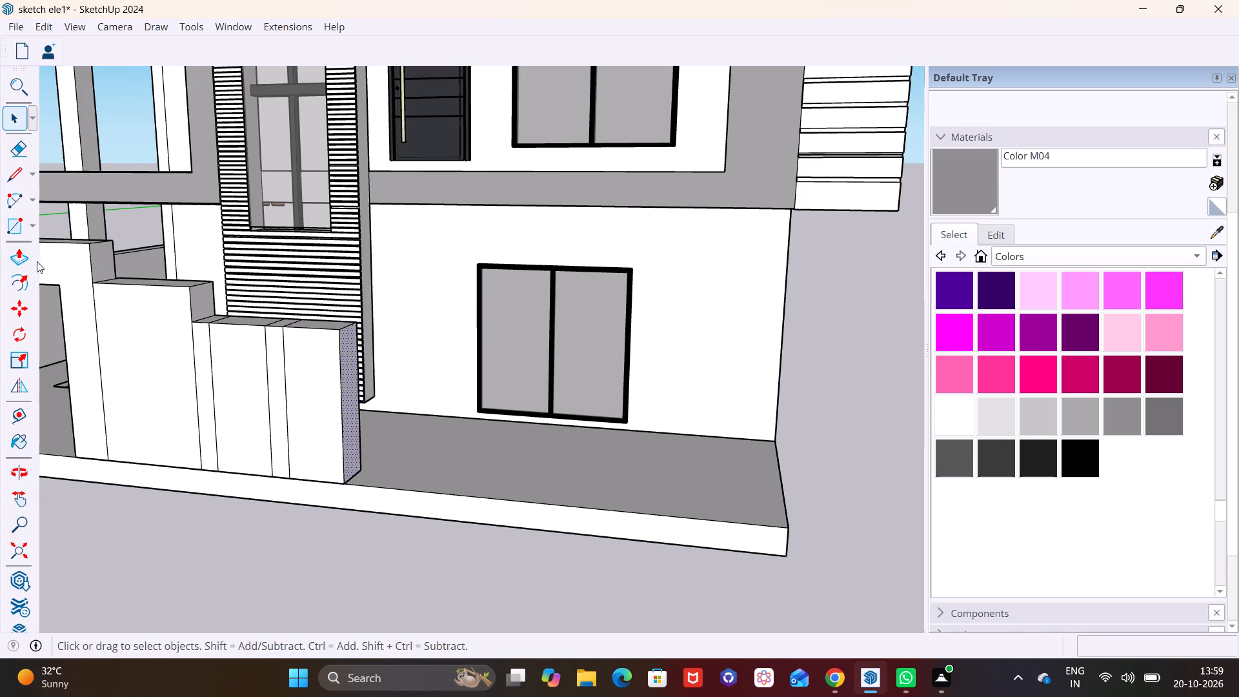
click(5, 251)
click(10, 253)
click(350, 384)
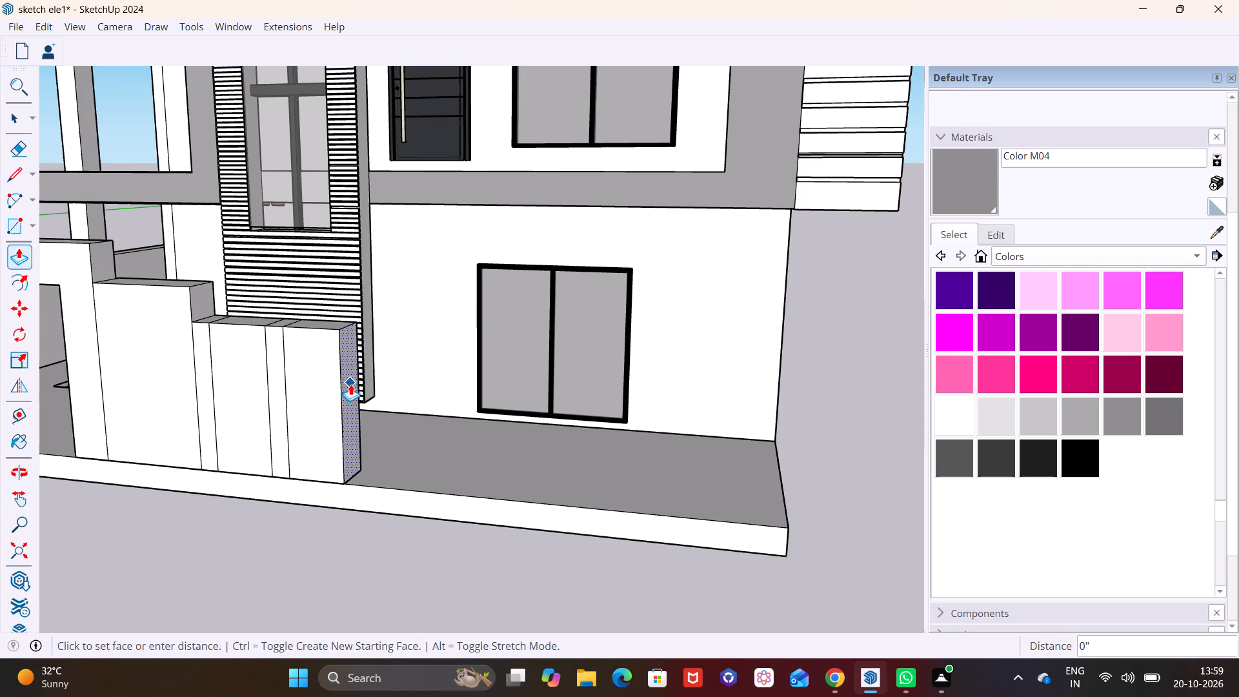
scroll(442, 396, down, 3)
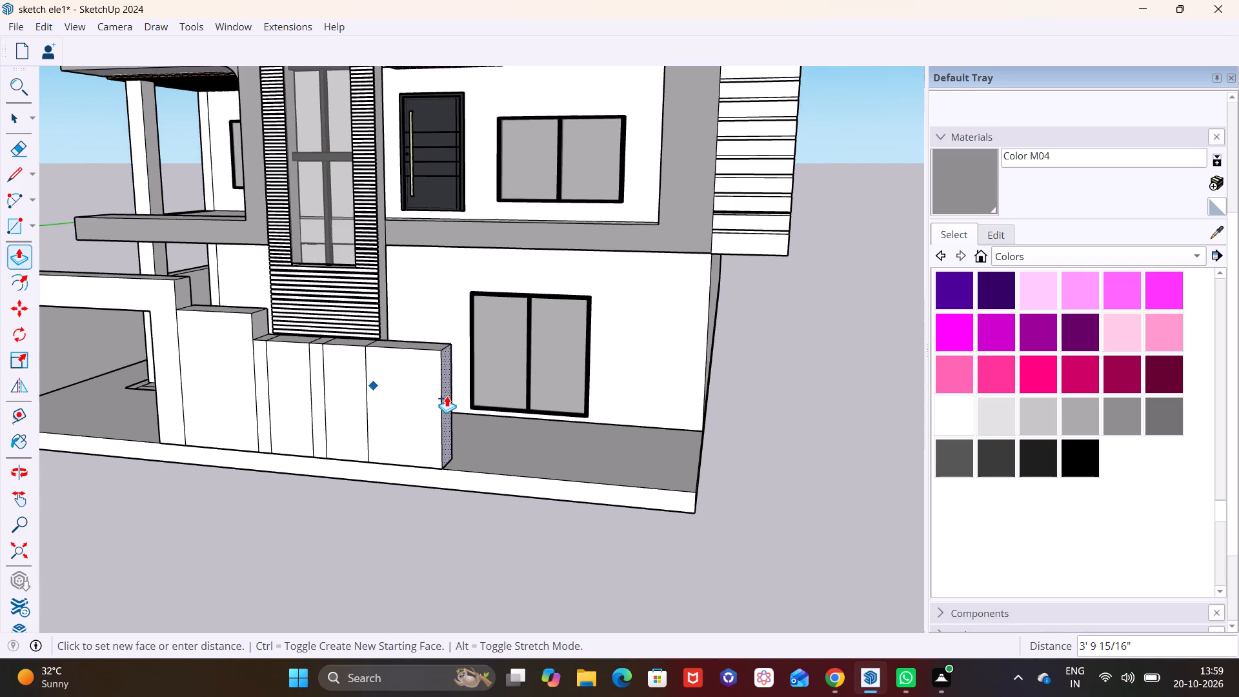
scroll(447, 396, down, 1)
middle_drag(452, 396, 536, 390)
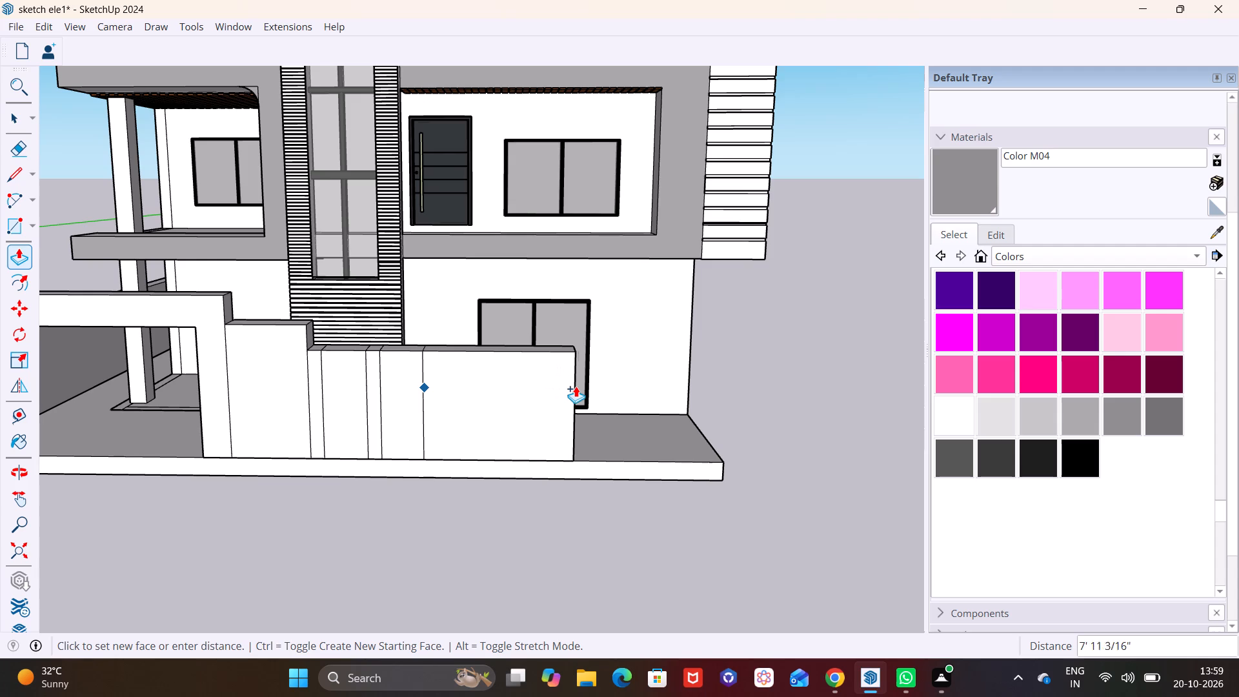
click(578, 386)
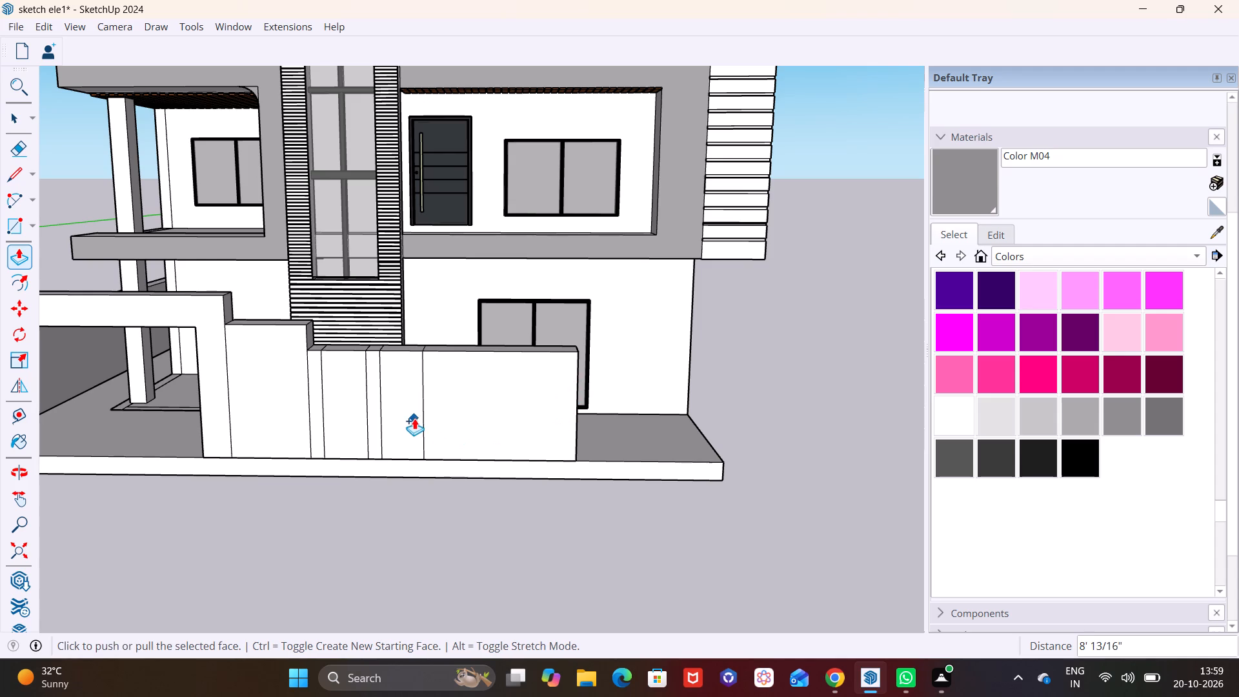
Raise the top face of the first wide segment by about 1' 4", level with the adjoining taller block.
scroll(327, 338, up, 5)
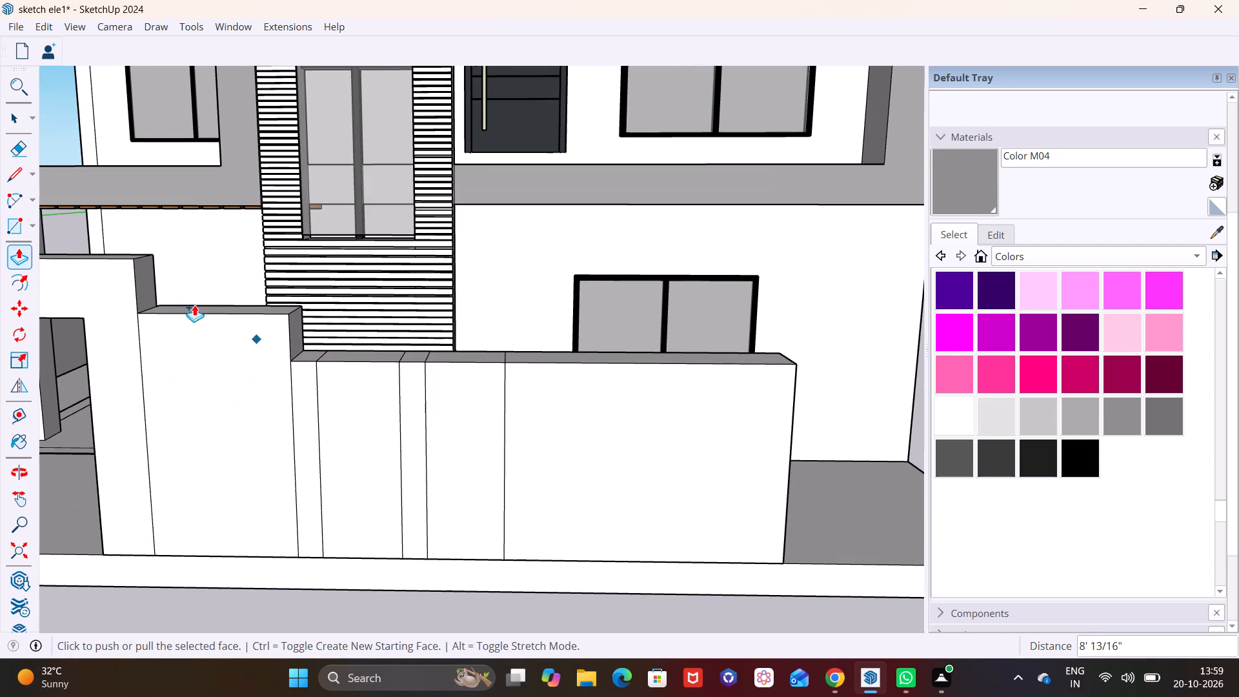
key(space)
click(15, 127)
middle_drag(380, 354, 381, 355)
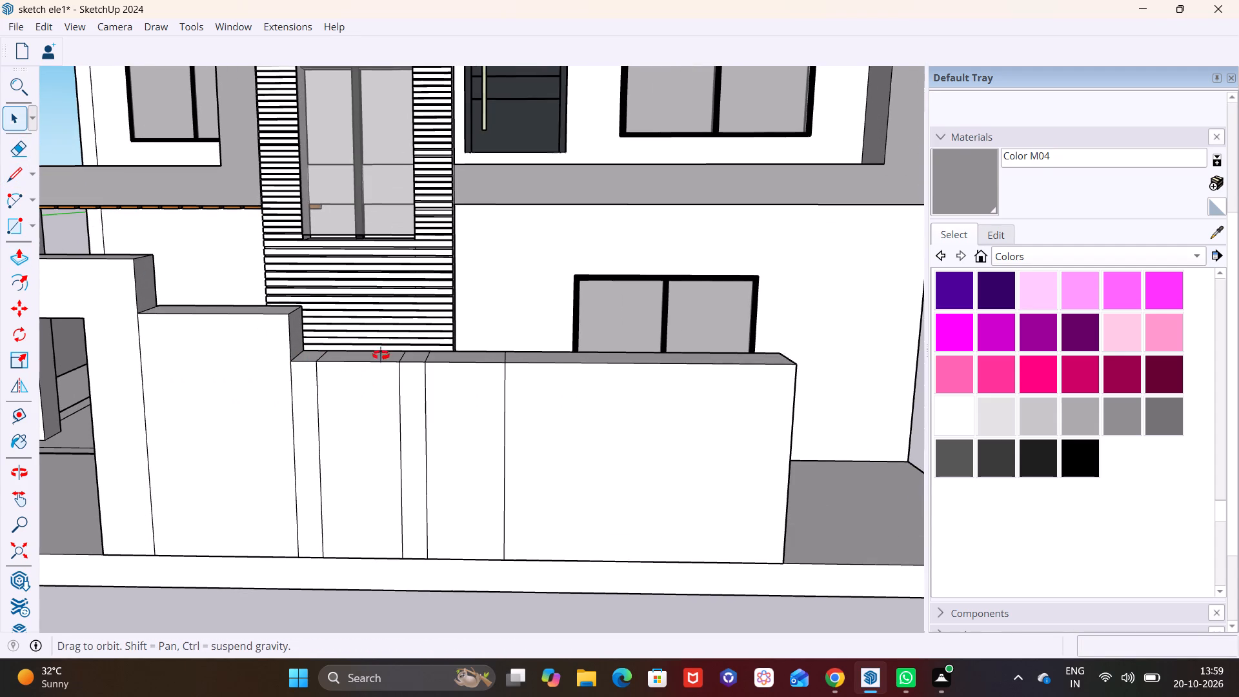
middle_drag(381, 355, 377, 408)
click(379, 405)
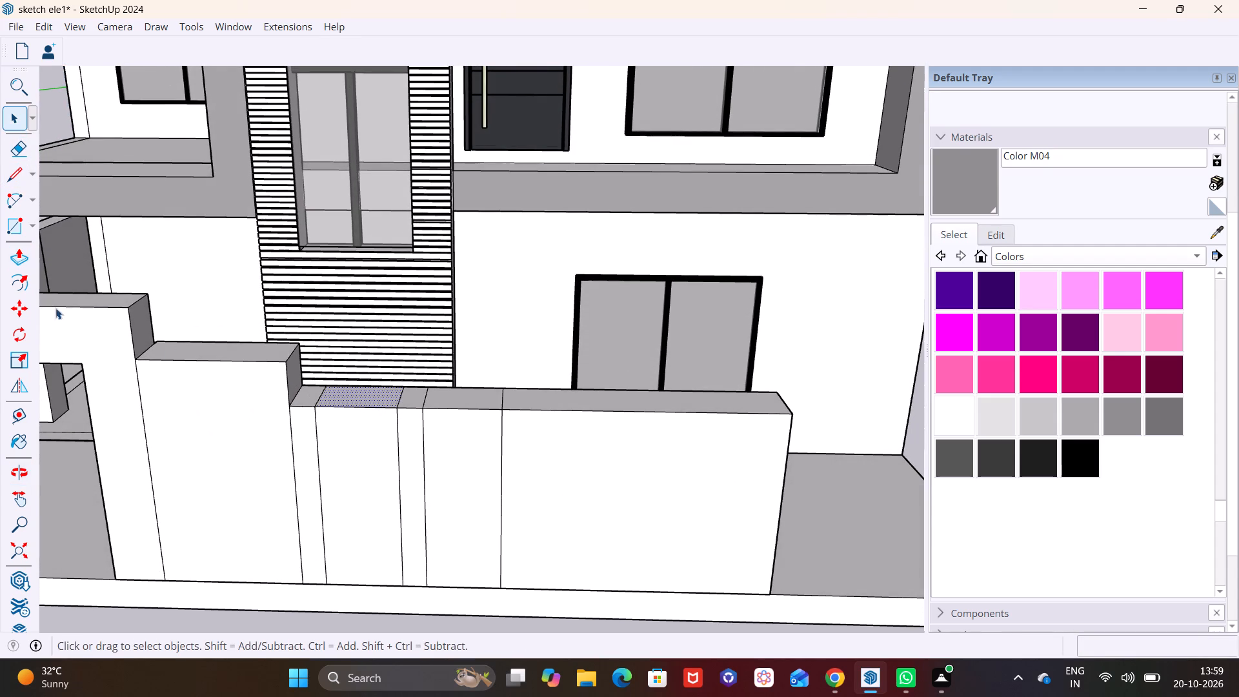
click(24, 256)
click(367, 397)
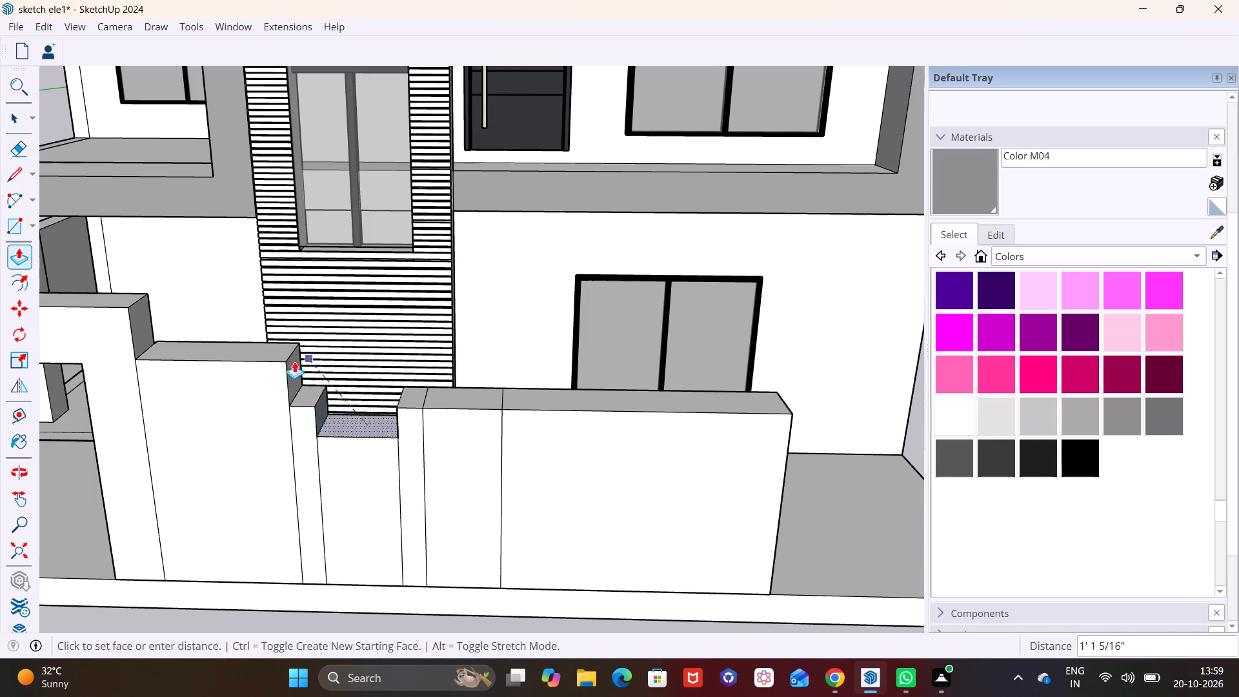
click(285, 361)
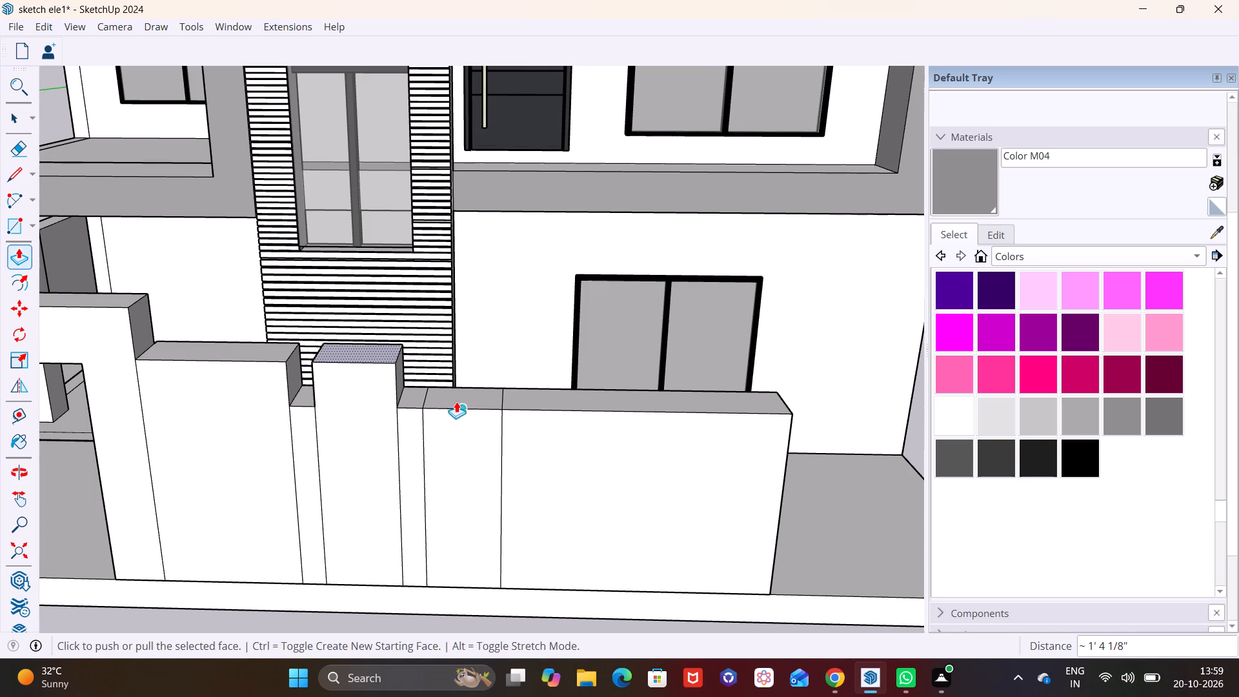
Raise the top face of the second wide segment by about 1' 4" to match the first raised segment.
click(5, 124)
click(465, 403)
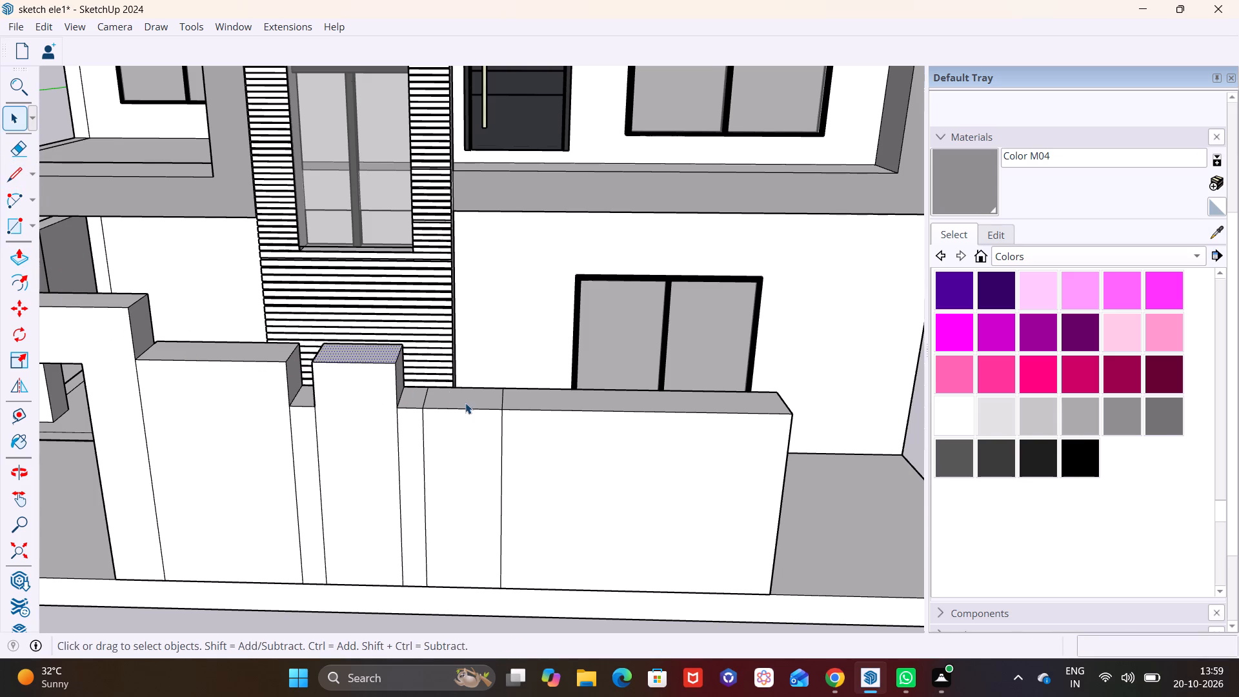
click(14, 258)
click(459, 398)
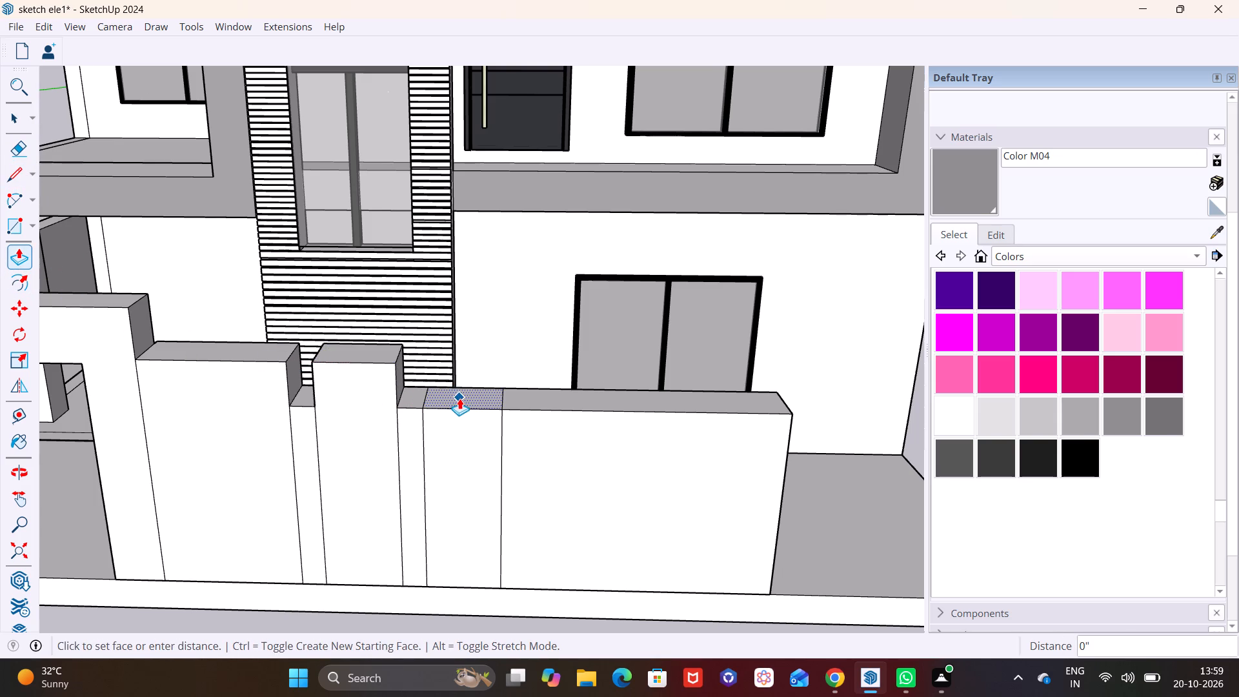
click(395, 363)
Examine the stepped boundary wall with its raised segments and the long low end section against the house front.
middle_drag(534, 454, 570, 424)
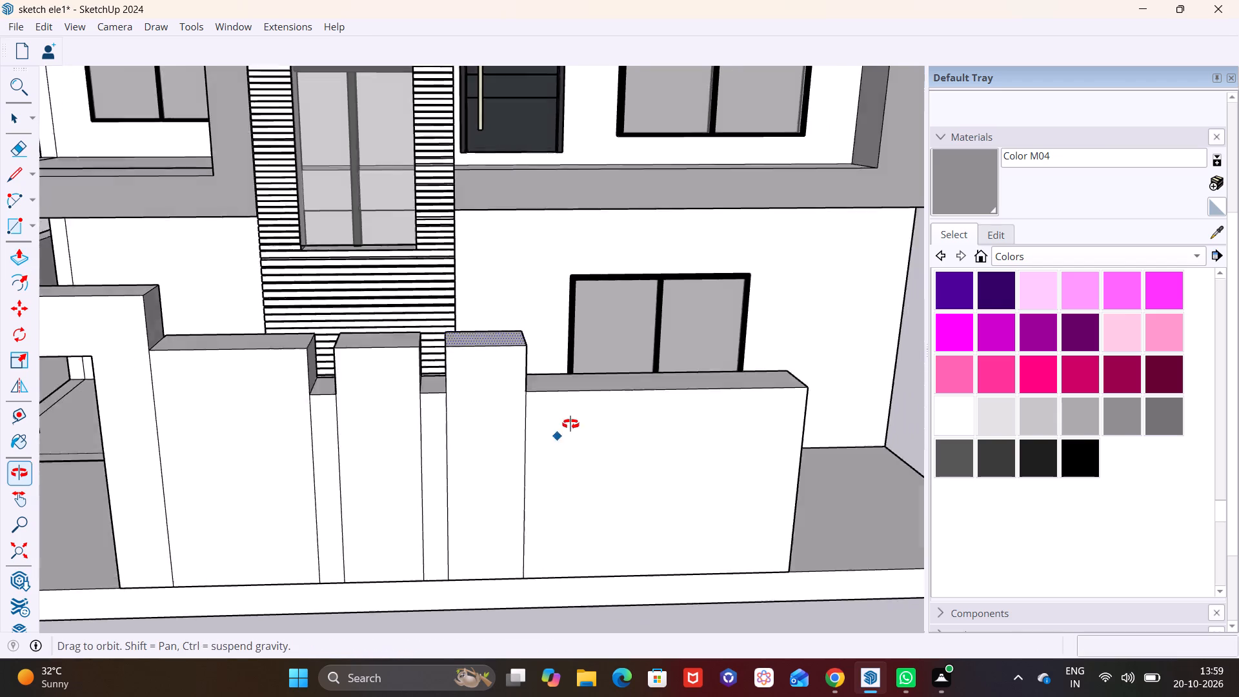
middle_drag(570, 424, 612, 361)
scroll(500, 434, down, 5)
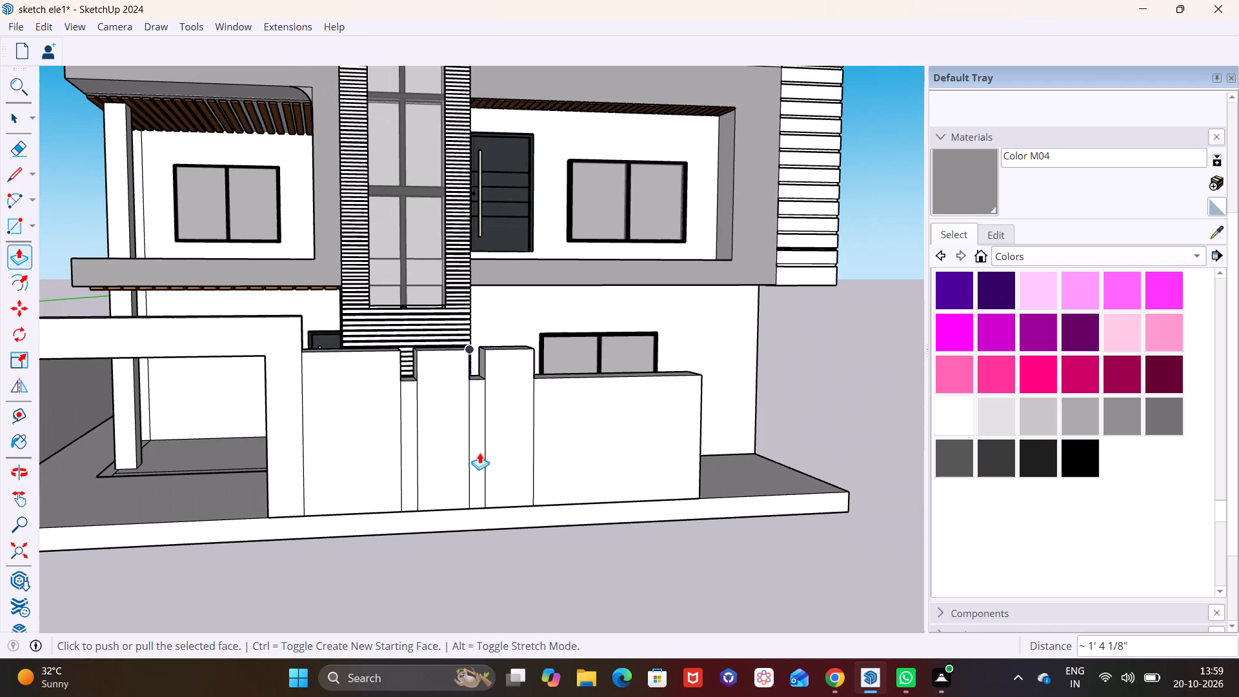
middle_drag(487, 445, 388, 454)
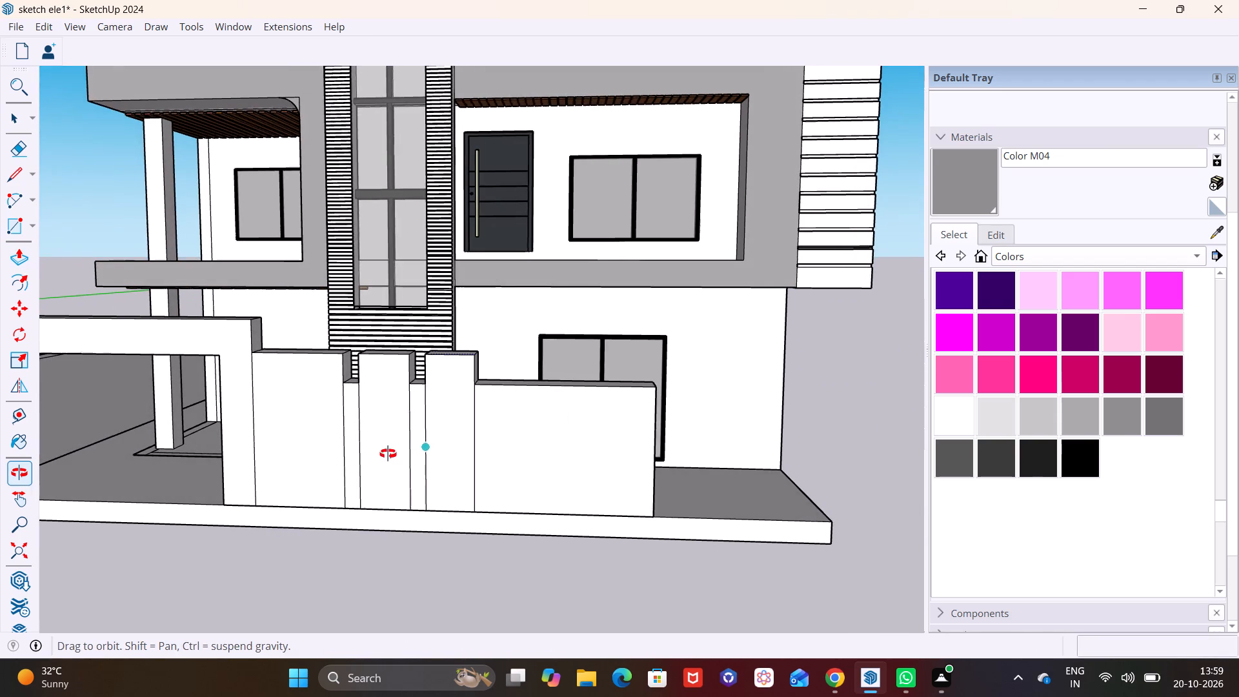
middle_drag(388, 454, 387, 454)
scroll(398, 451, down, 1)
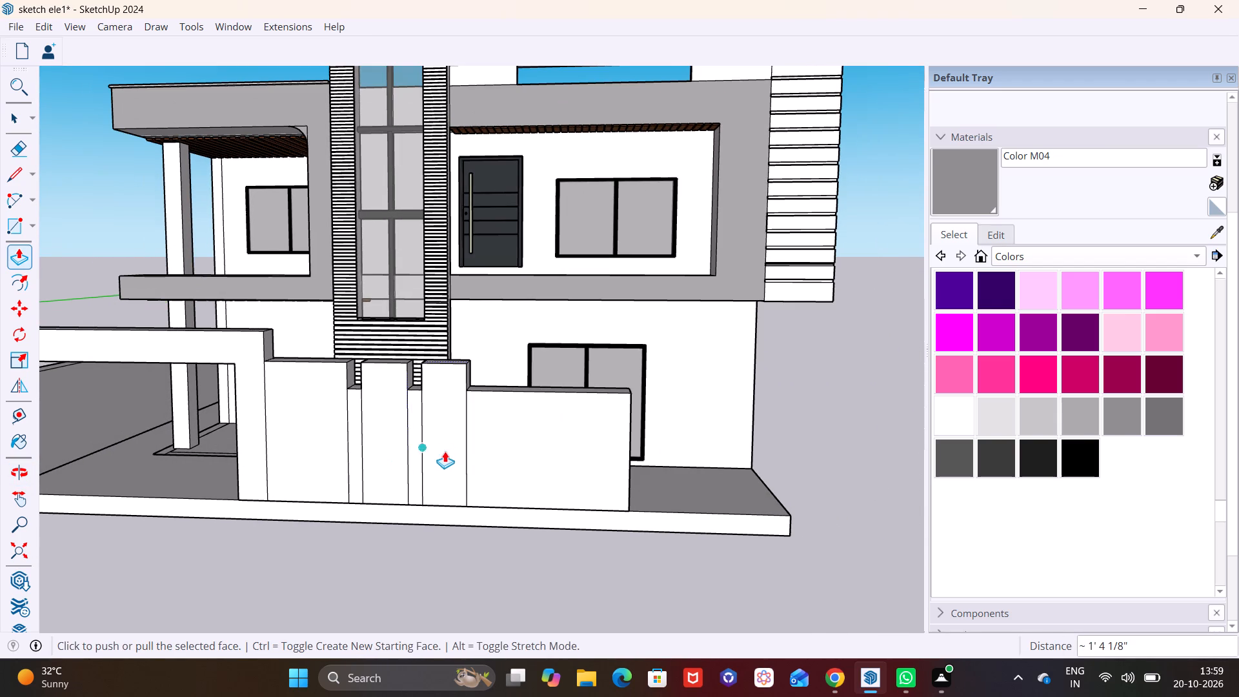
shift+middle_drag(465, 449, 214, 445)
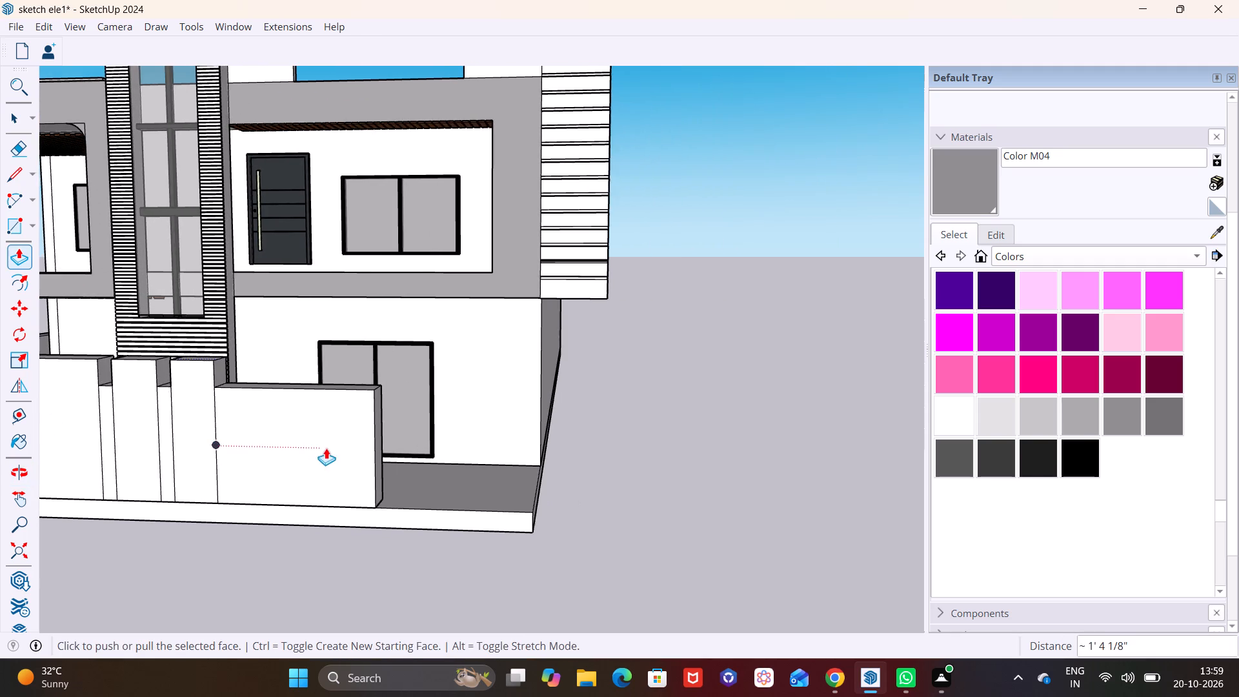
scroll(352, 454, up, 2)
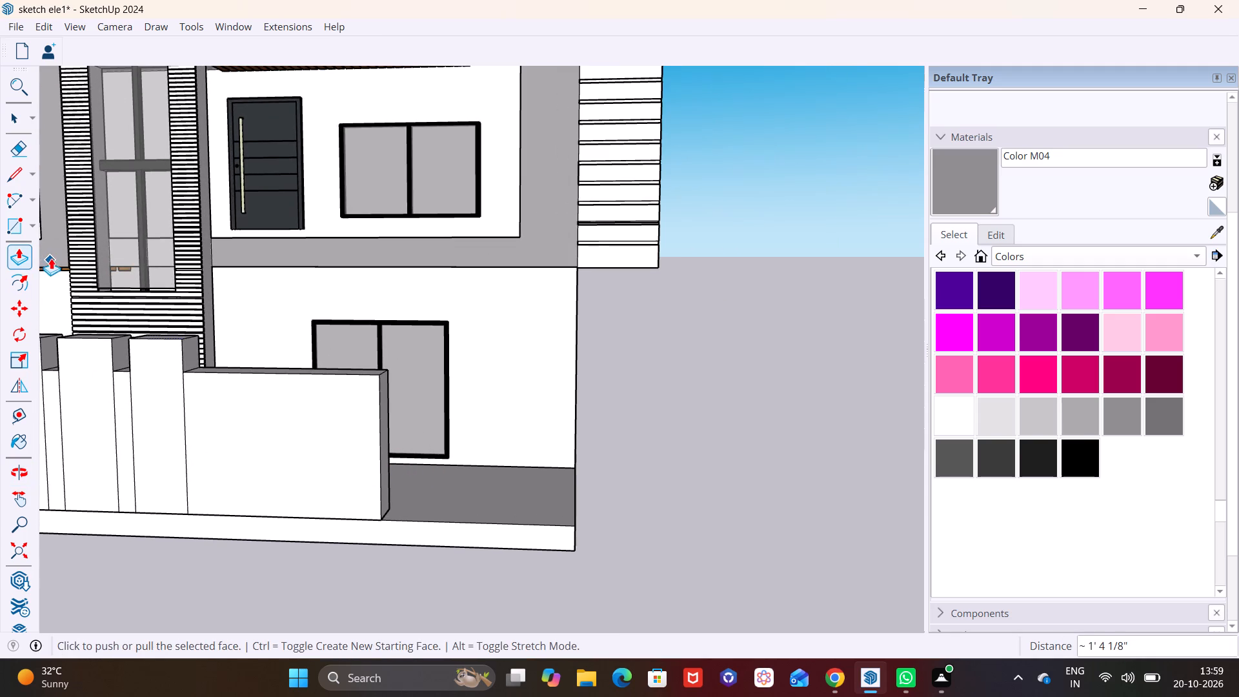
Extrude the boundary wall's end face along the plinth by about 2' 4" as a separate wide segment.
click(18, 125)
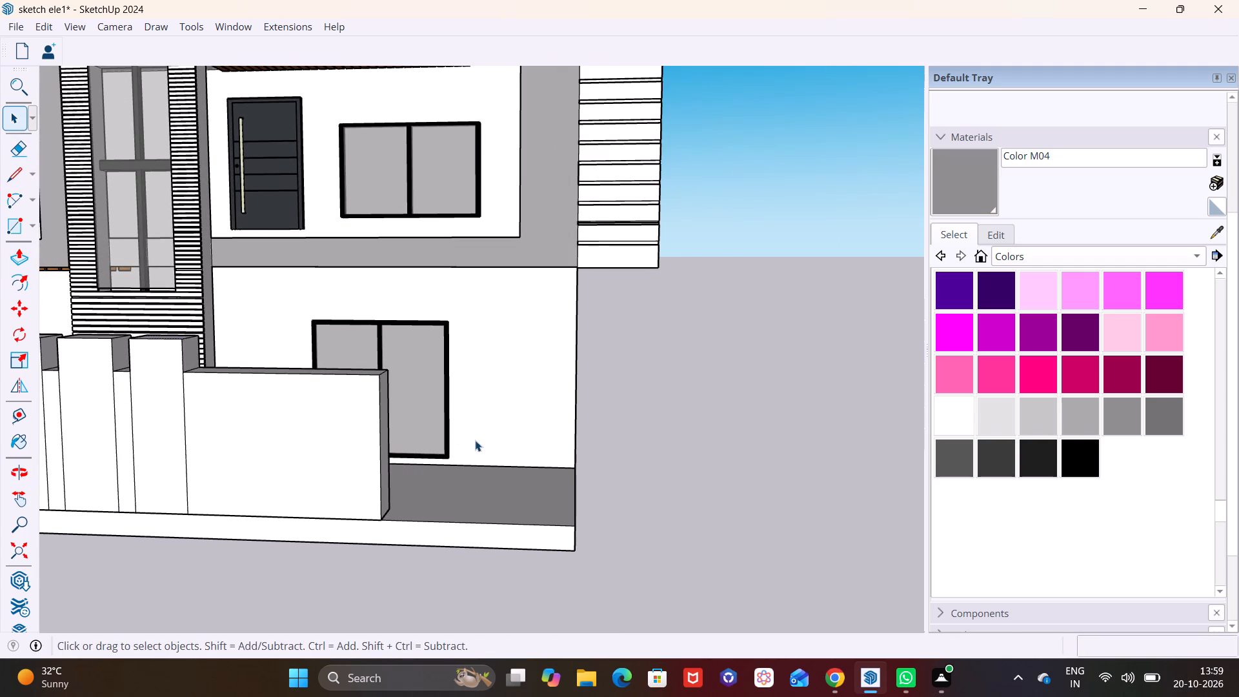
middle_drag(467, 435, 388, 458)
click(313, 469)
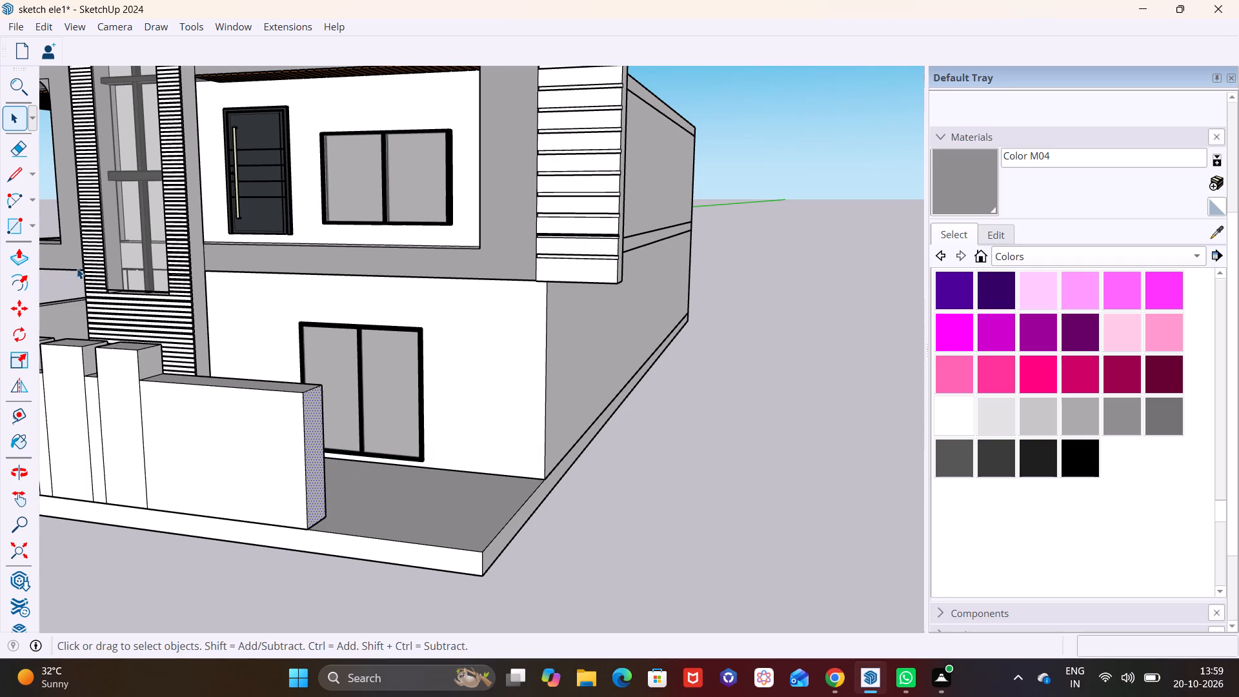
click(20, 256)
click(317, 485)
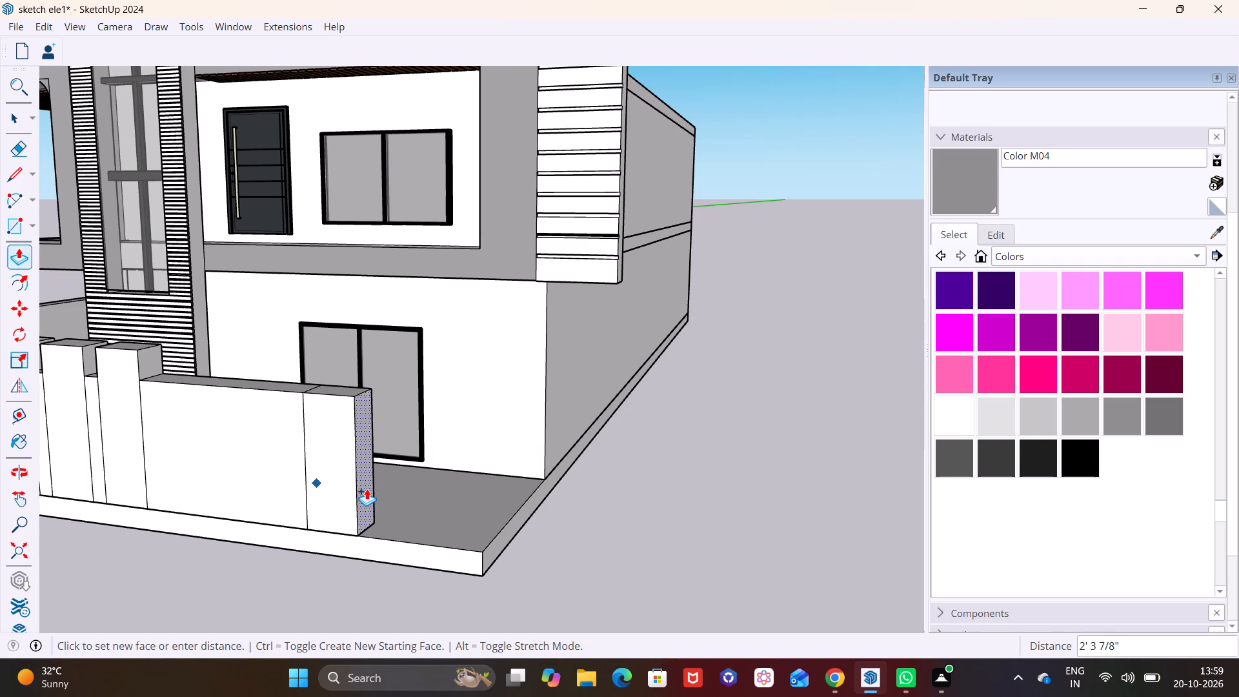
click(372, 489)
Extrude the new end face by about 9" as a separate narrow gap segment.
click(373, 495)
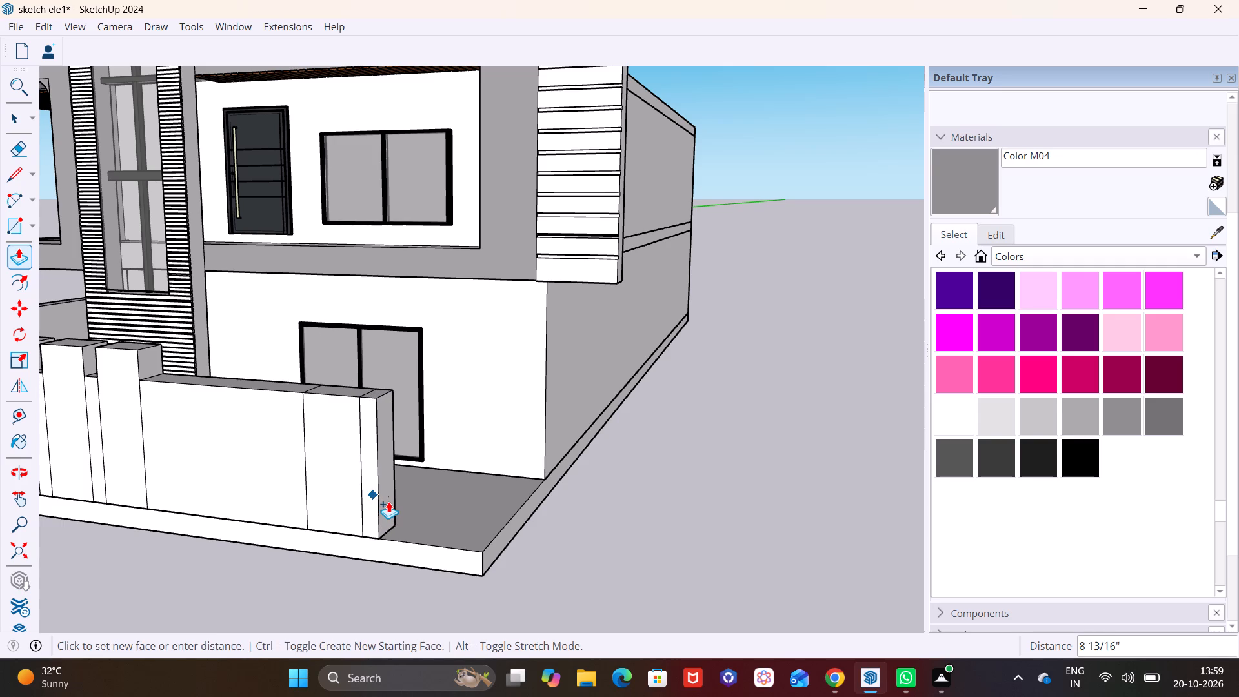
click(388, 501)
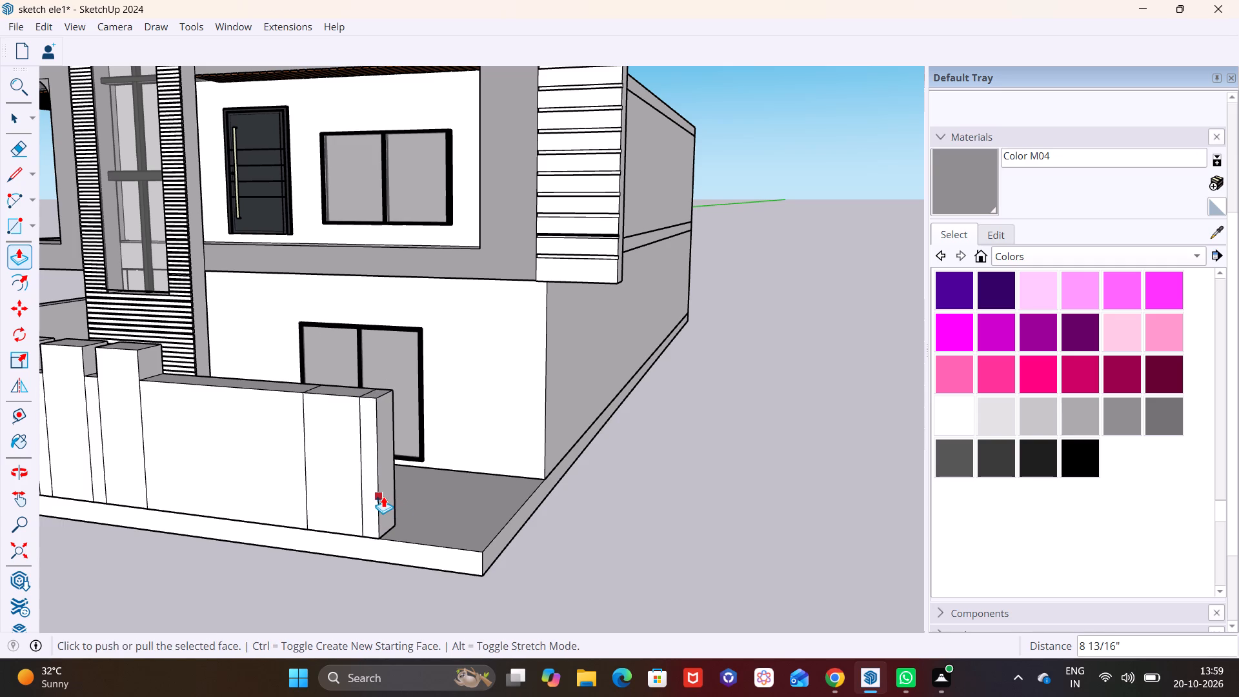
key(space)
Extrude the wall's end face by about 2' 6" as a second separate wide segment.
click(387, 494)
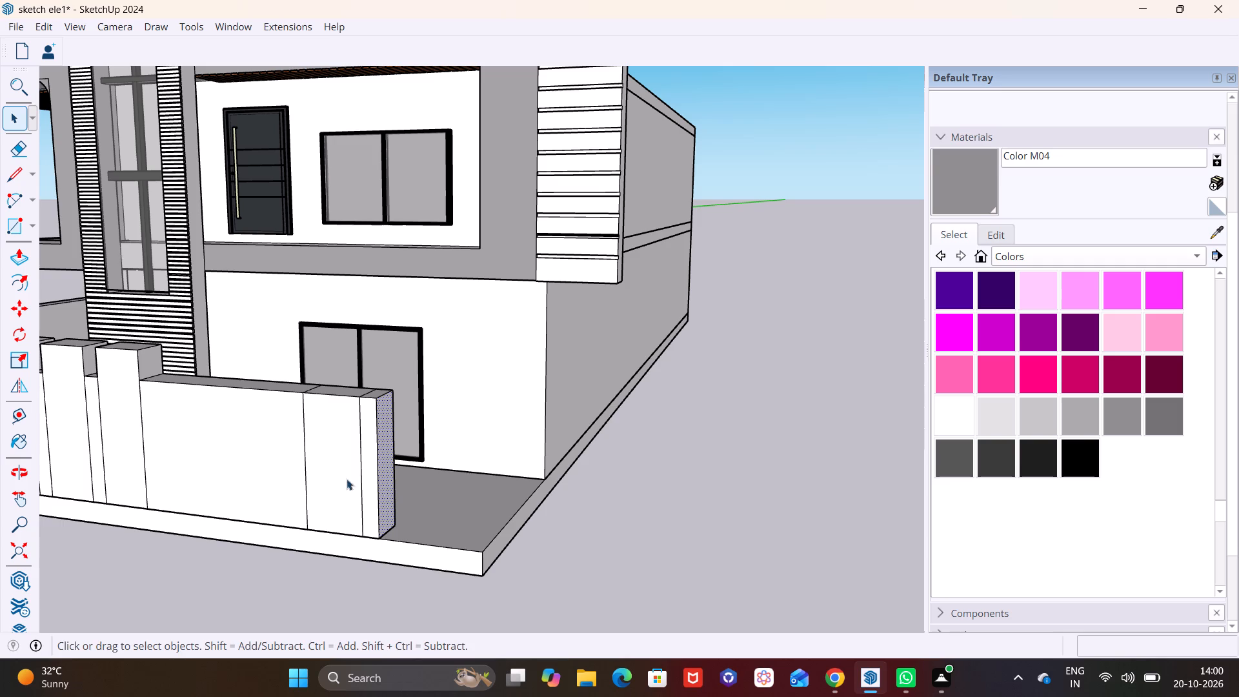
click(32, 261)
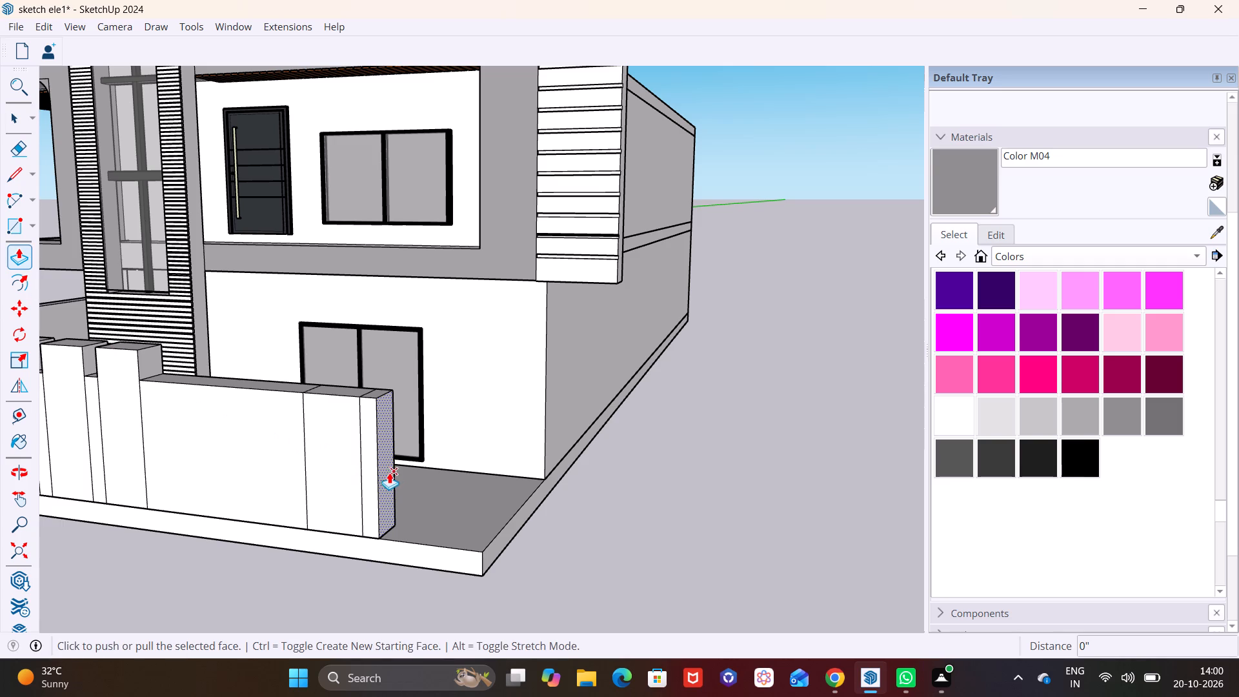
click(385, 476)
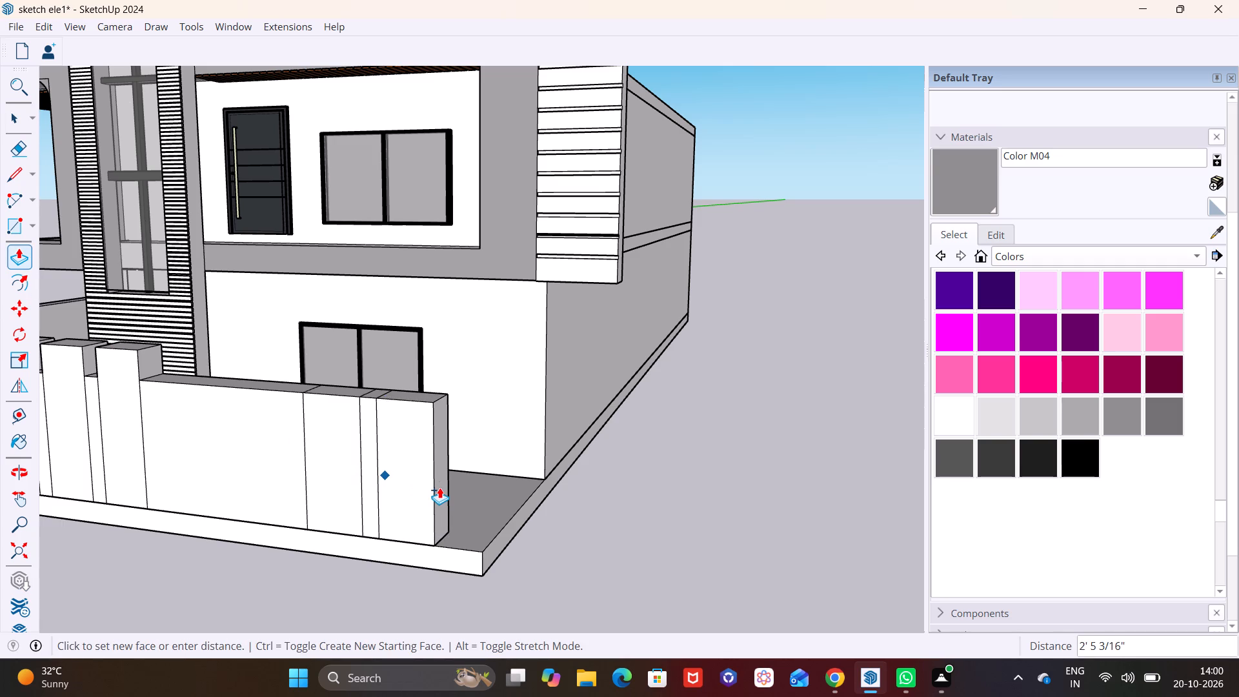
click(441, 487)
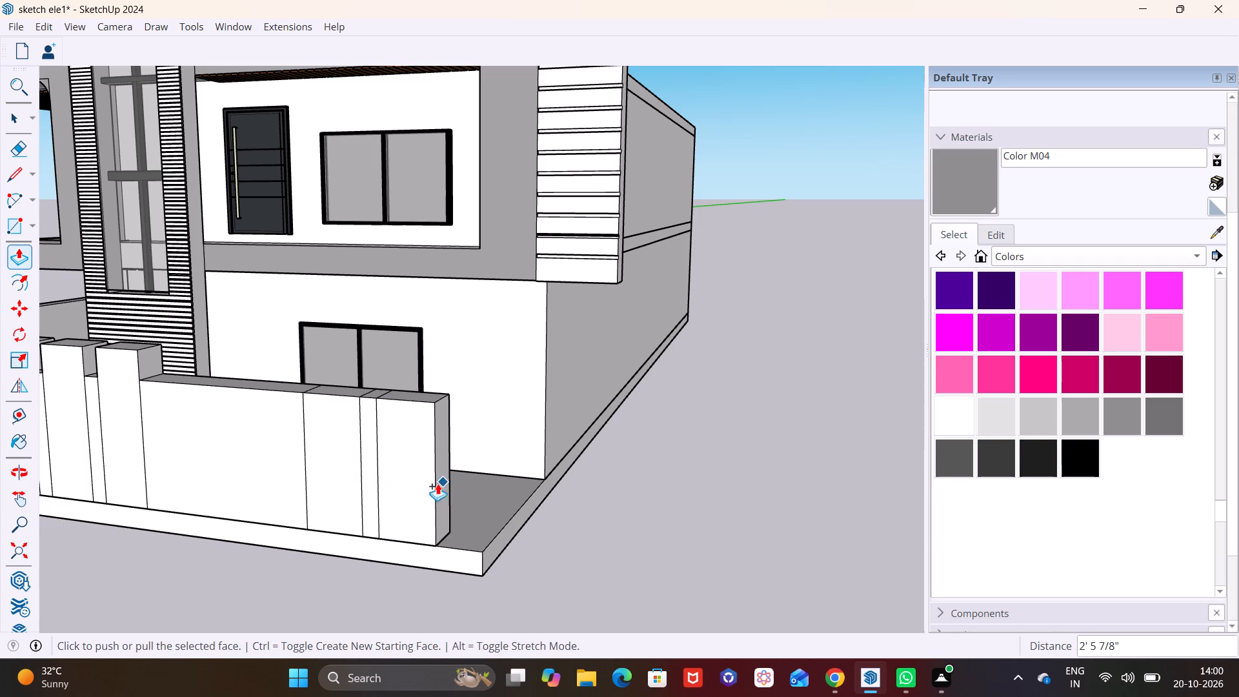
key(space)
Extrude the wall's end face by about 11" as a second separate narrow gap segment.
click(443, 484)
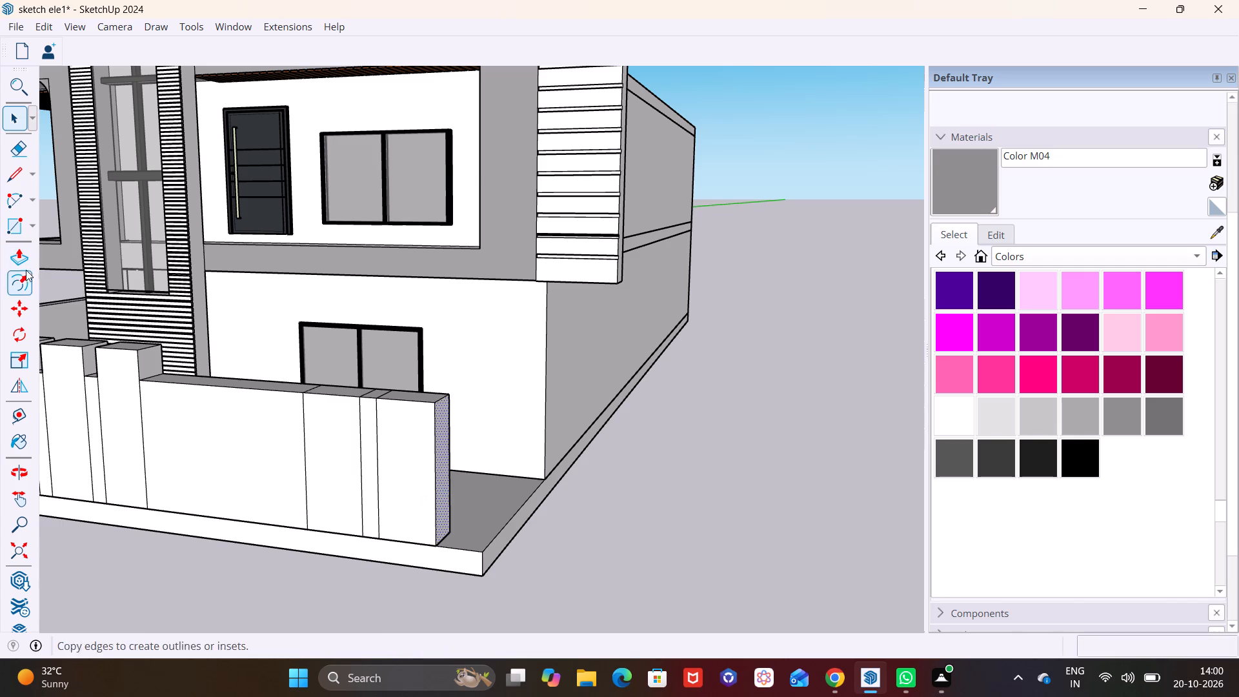
click(26, 263)
click(447, 492)
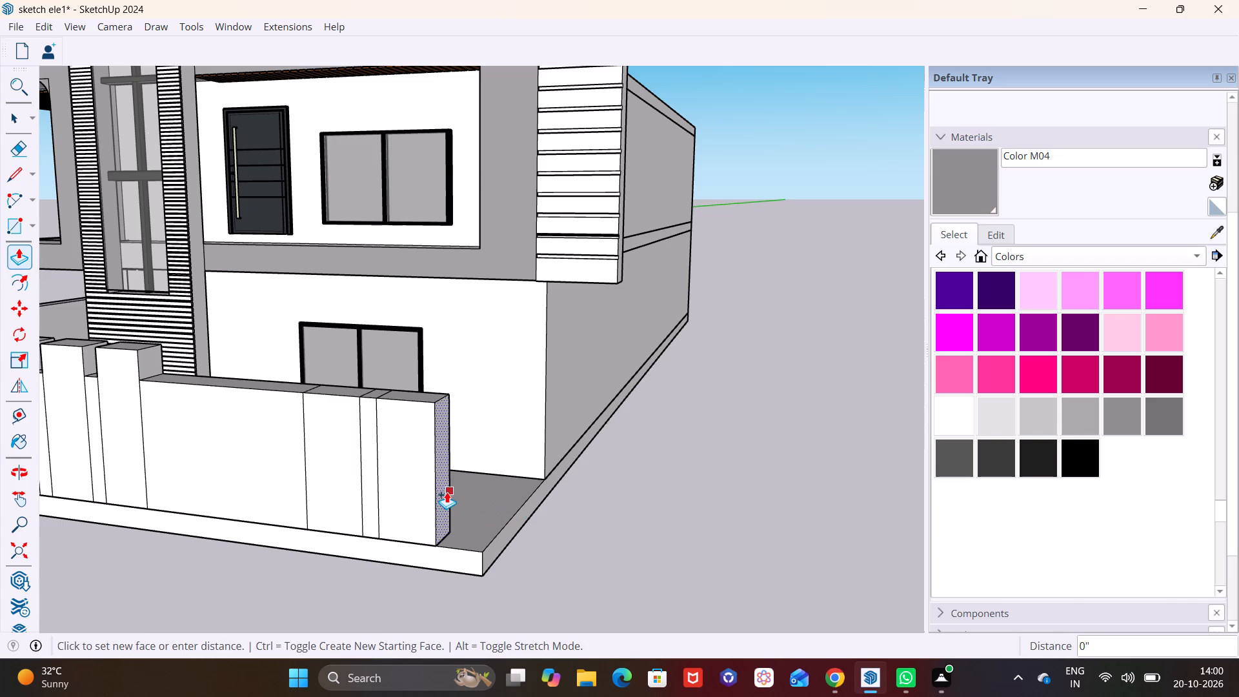
click(469, 503)
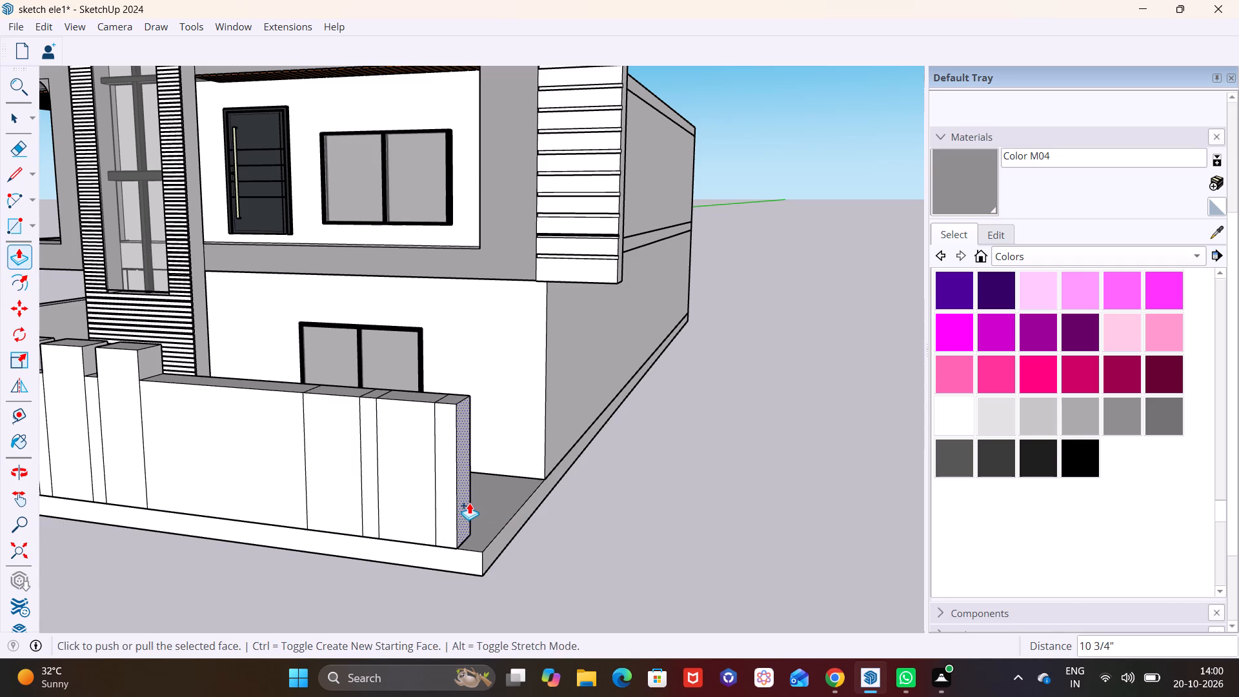
key(space)
Extrude the wall's end face by about 3' 9" as a wide closing segment past the plinth's corner.
click(465, 490)
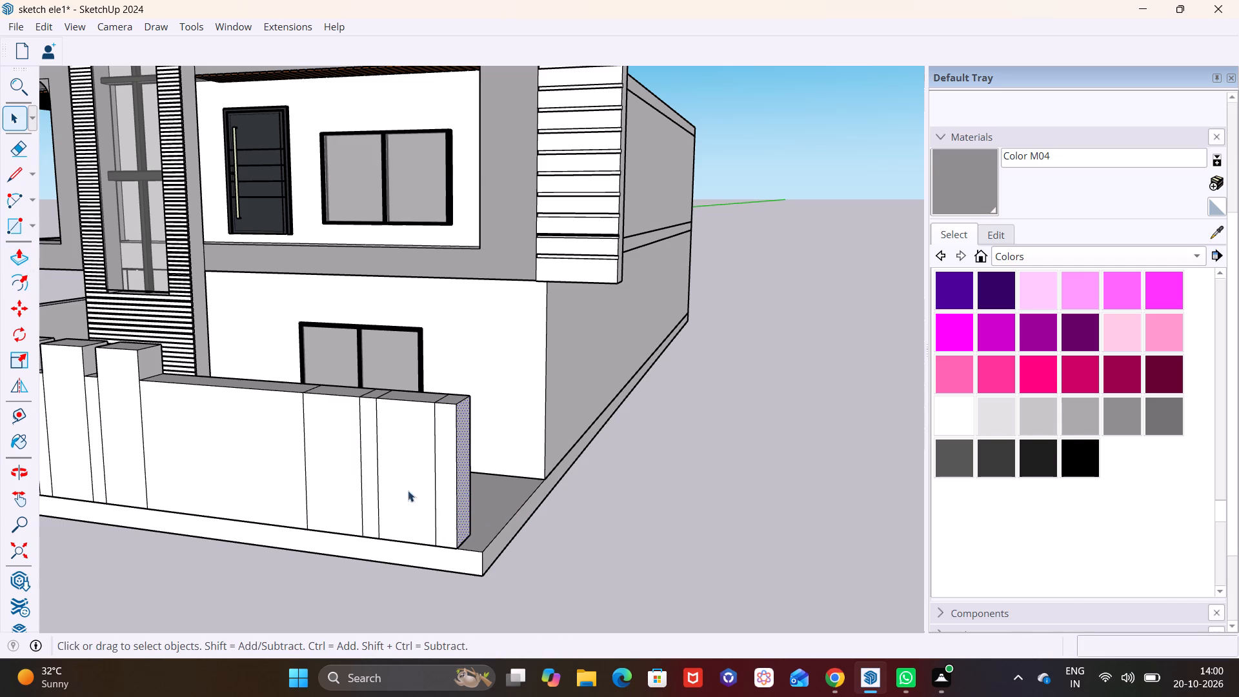
click(14, 263)
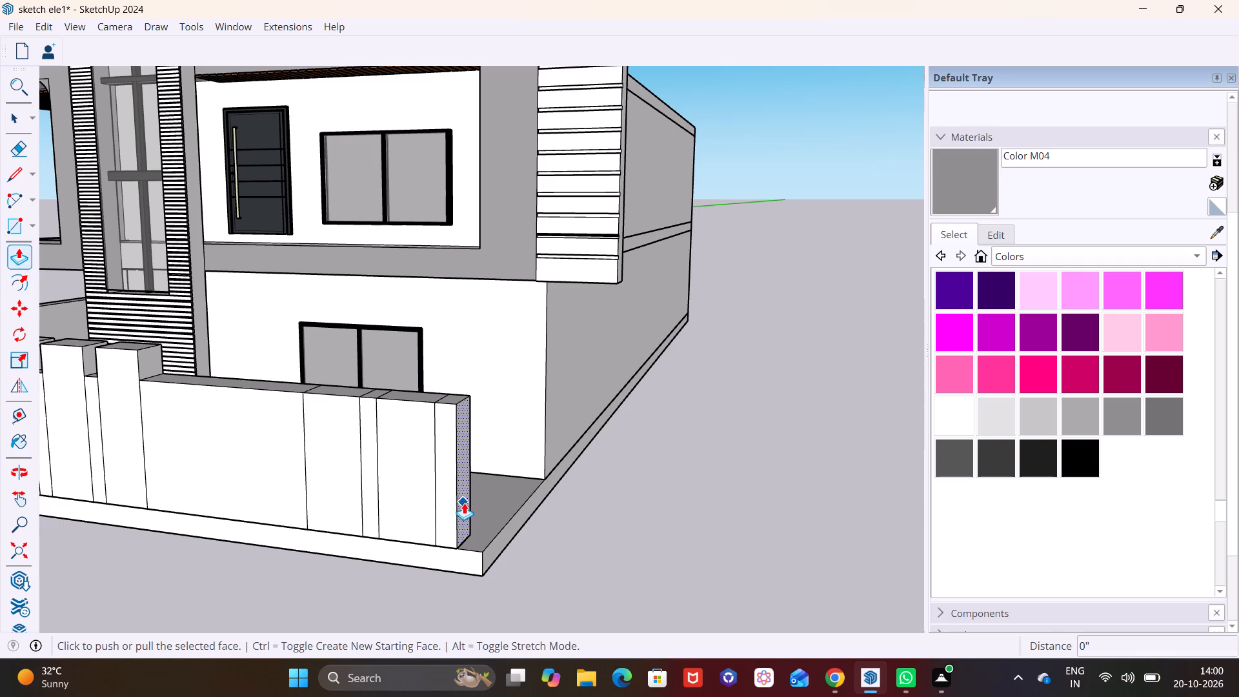
click(464, 503)
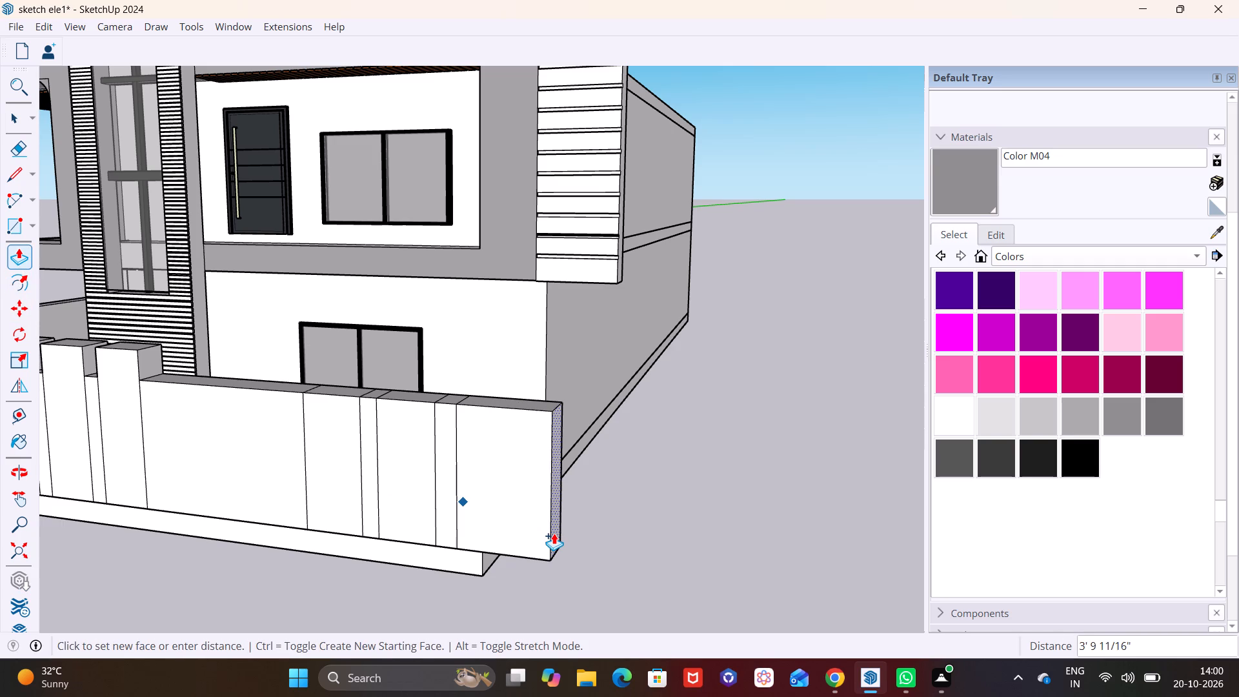
click(553, 534)
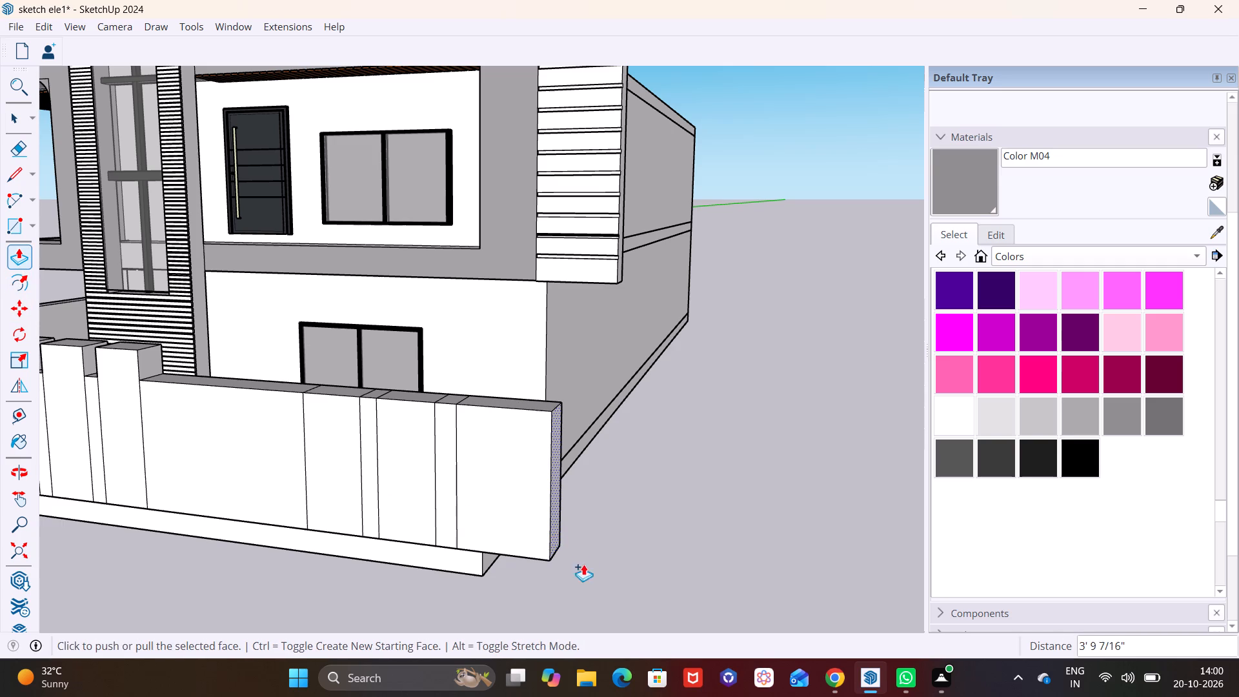
key(space)
Open the plinth group and extend its side face outward to line up with the end of the boundary wall.
click(489, 561)
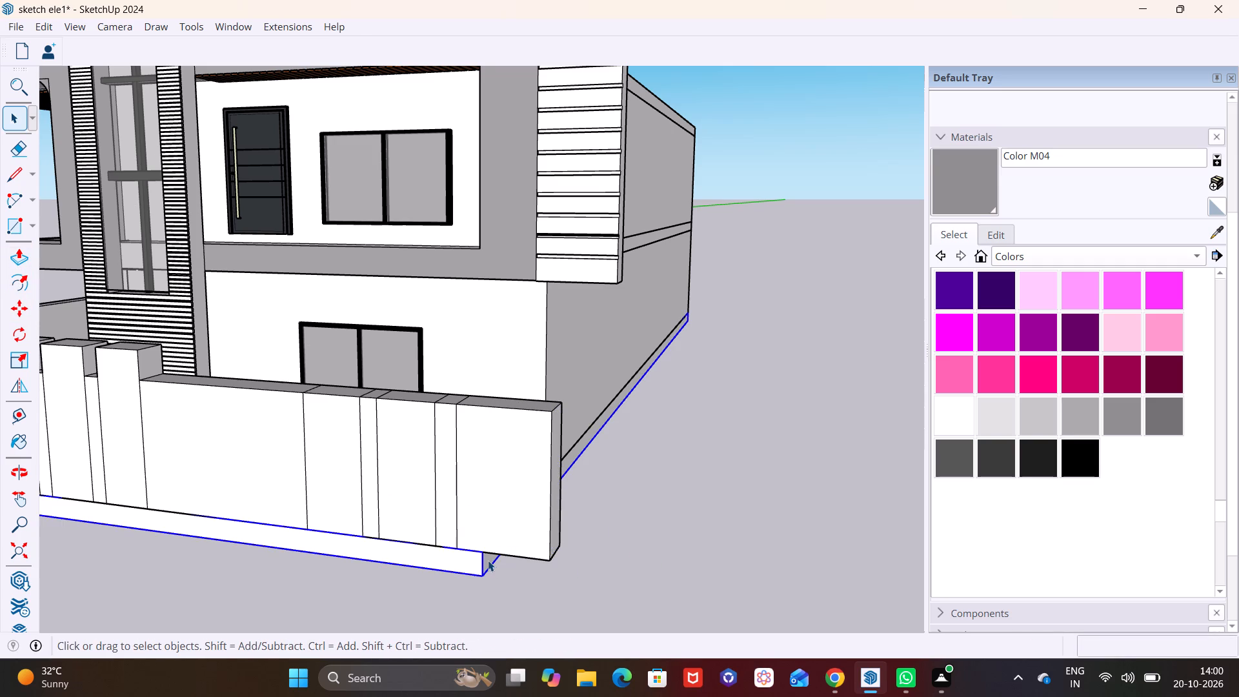
triple_click(488, 560)
double_click(487, 558)
click(489, 558)
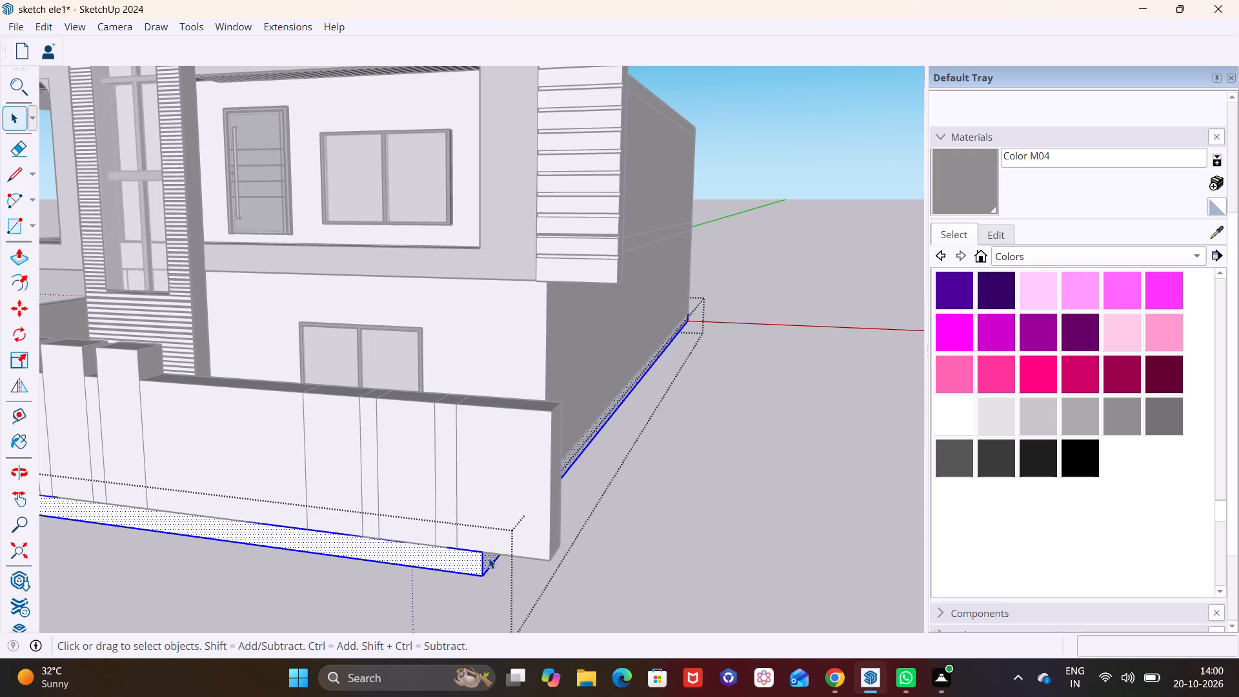
click(21, 264)
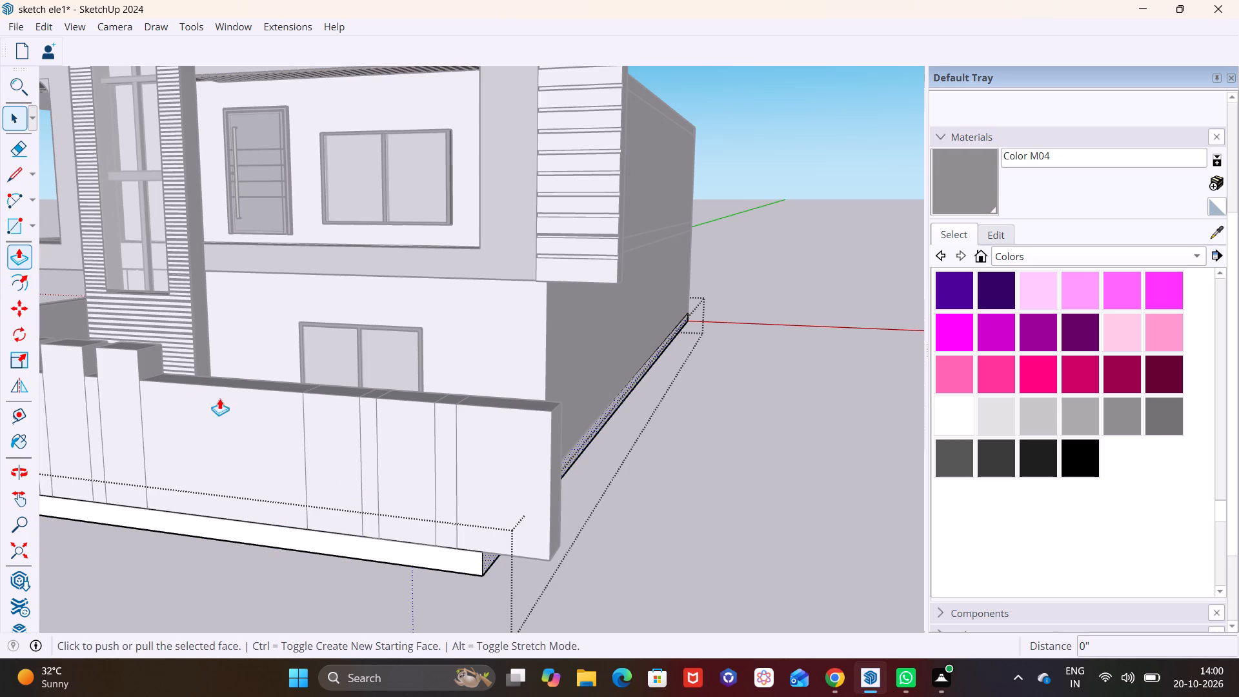
click(485, 556)
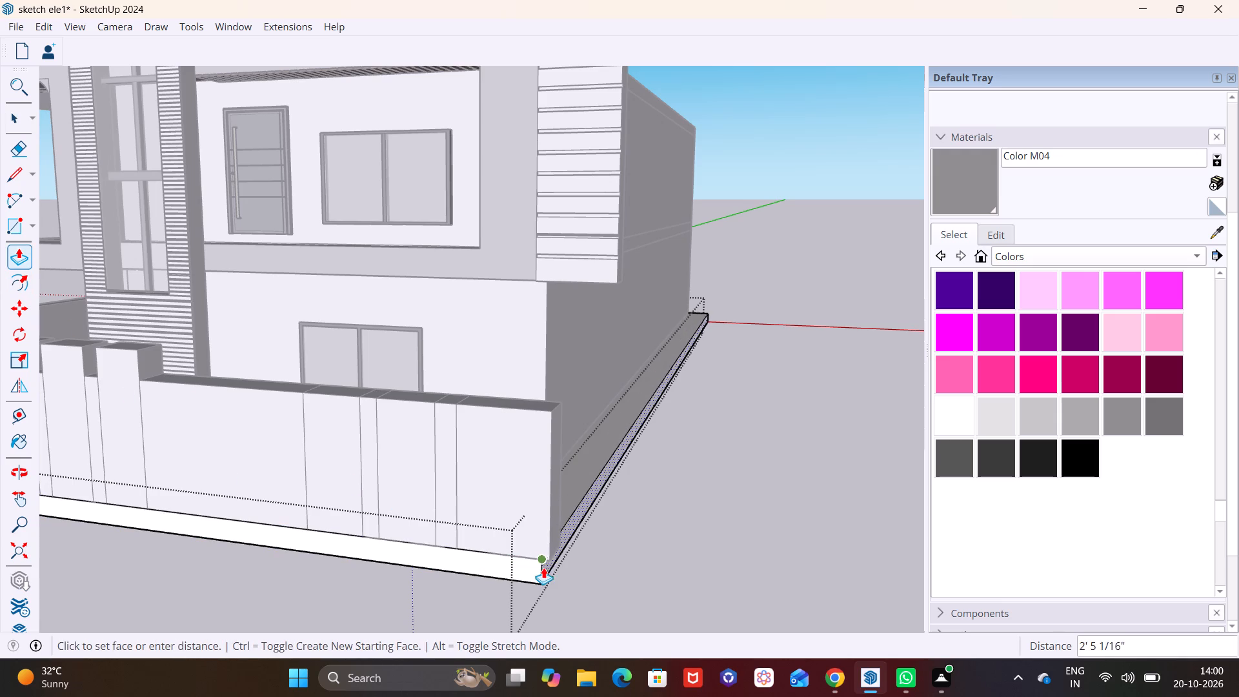
click(550, 561)
key(space)
click(685, 558)
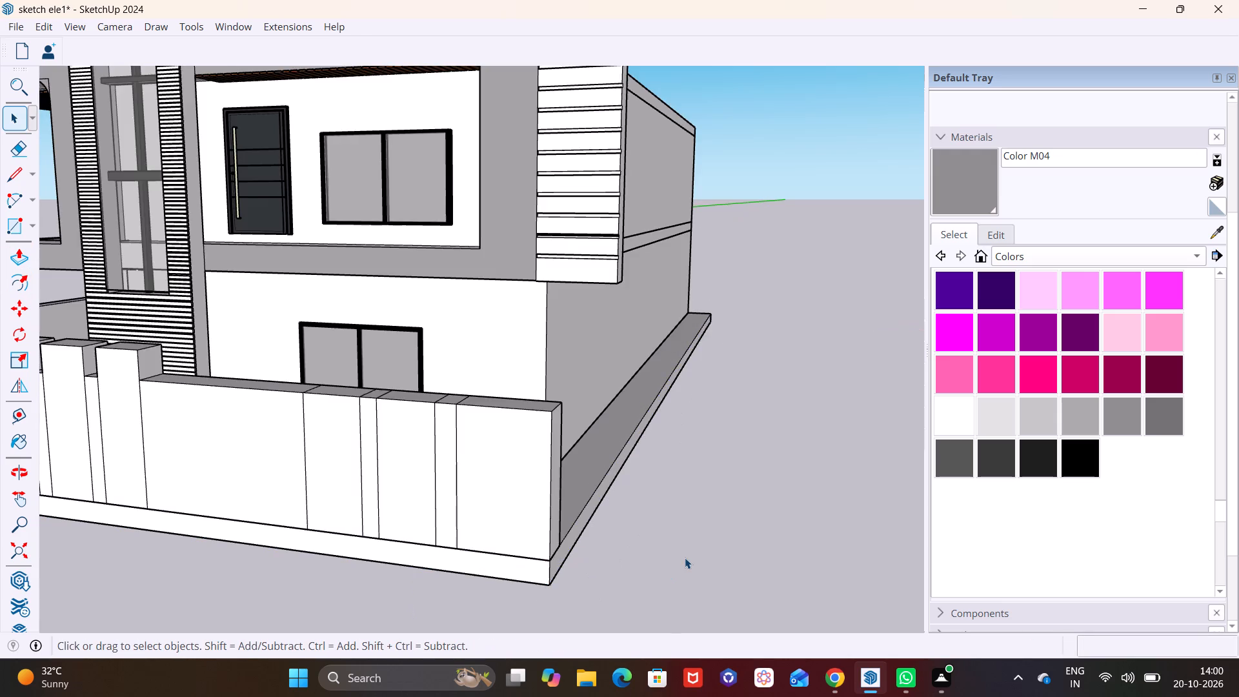
Raise the top of the first wide segment after the long low section by about 1' 4", level with the existing raised blocks.
scroll(685, 558, down, 3)
middle_drag(659, 568, 765, 513)
scroll(653, 471, up, 1)
middle_click(637, 471)
shift+middle_drag(572, 402, 526, 554)
shift+middle_drag(538, 530, 529, 412)
middle_drag(529, 466, 515, 566)
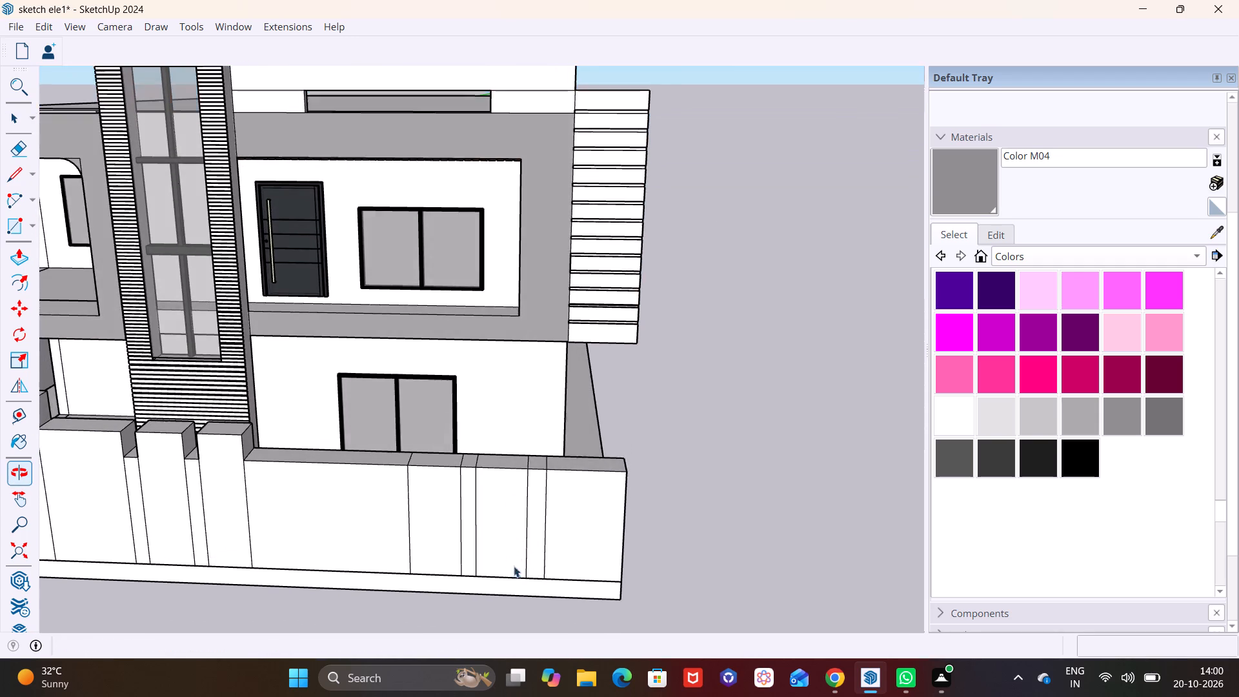
scroll(499, 486, up, 2)
shift+middle_drag(453, 486, 563, 494)
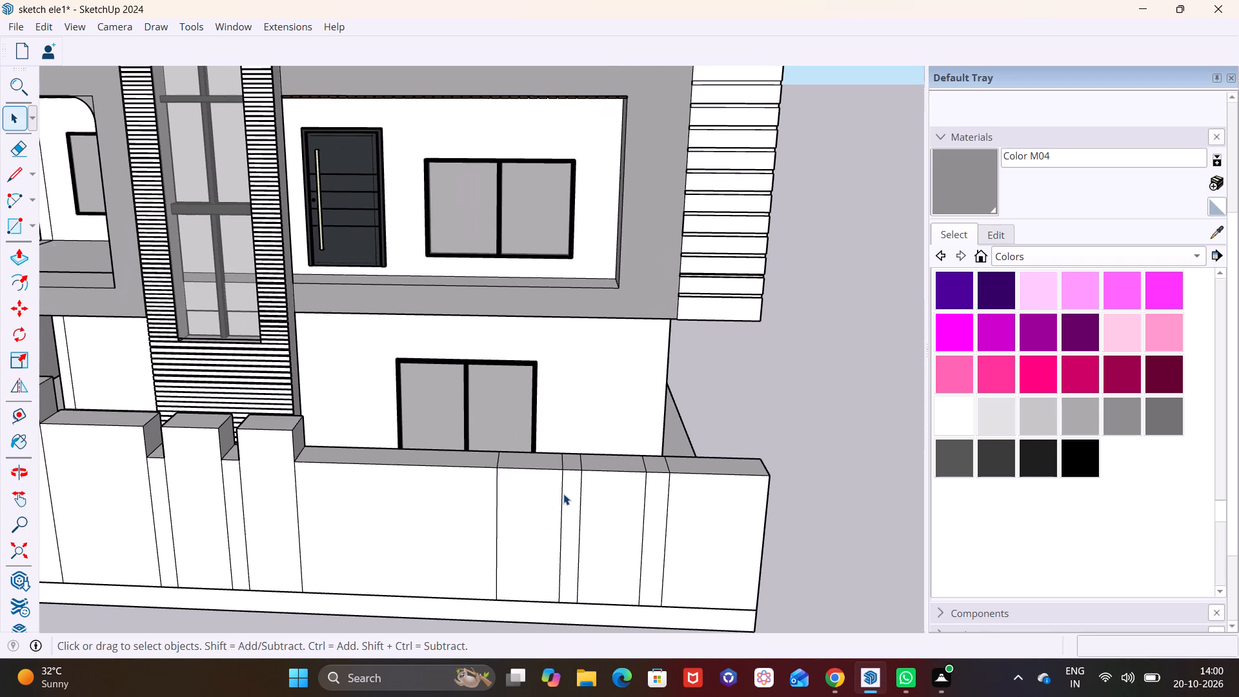
click(532, 462)
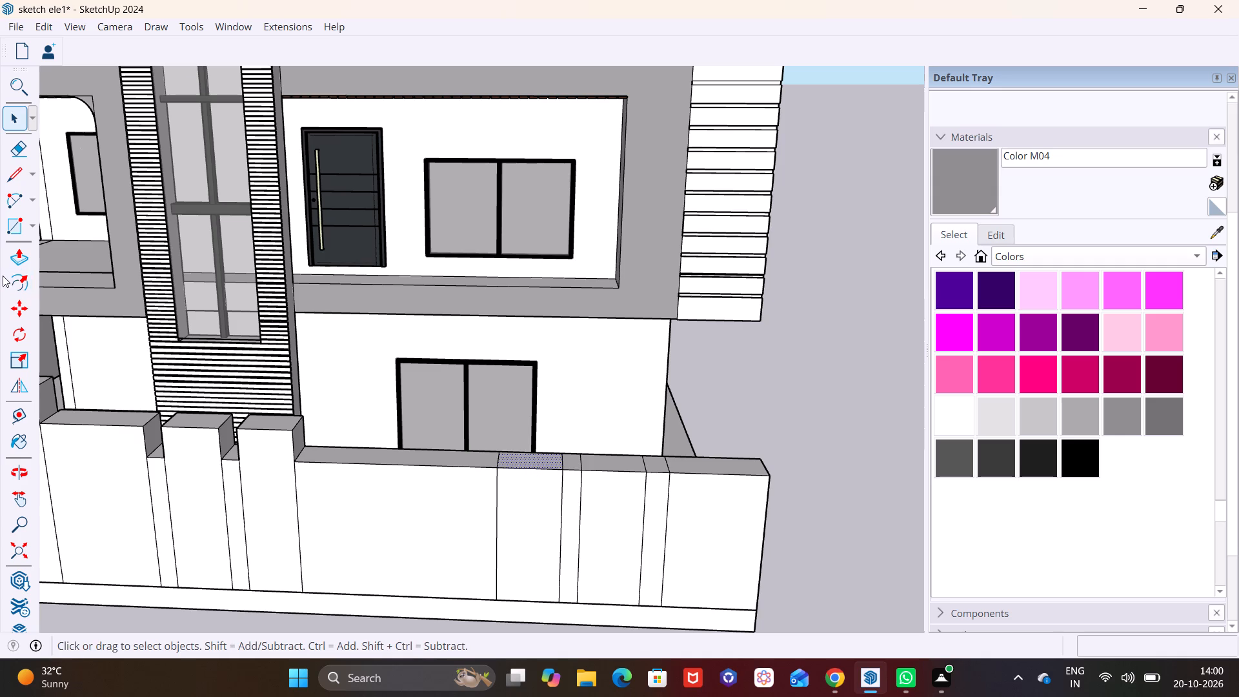
click(14, 259)
click(535, 460)
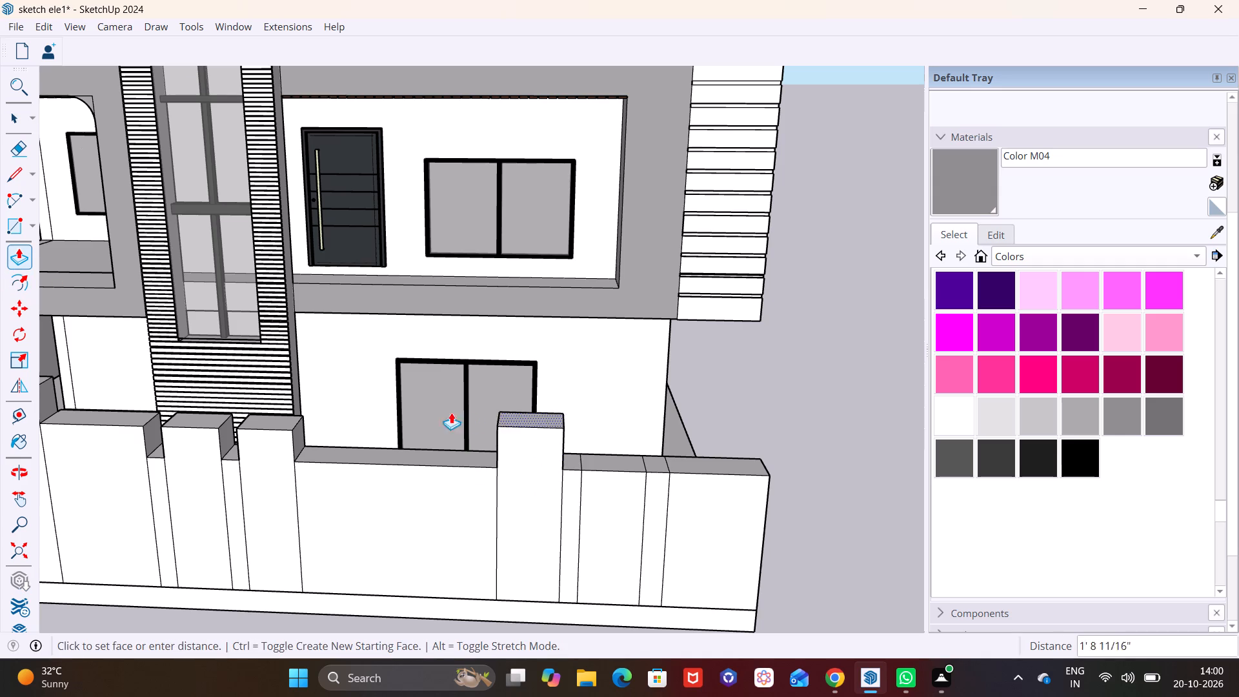
click(290, 426)
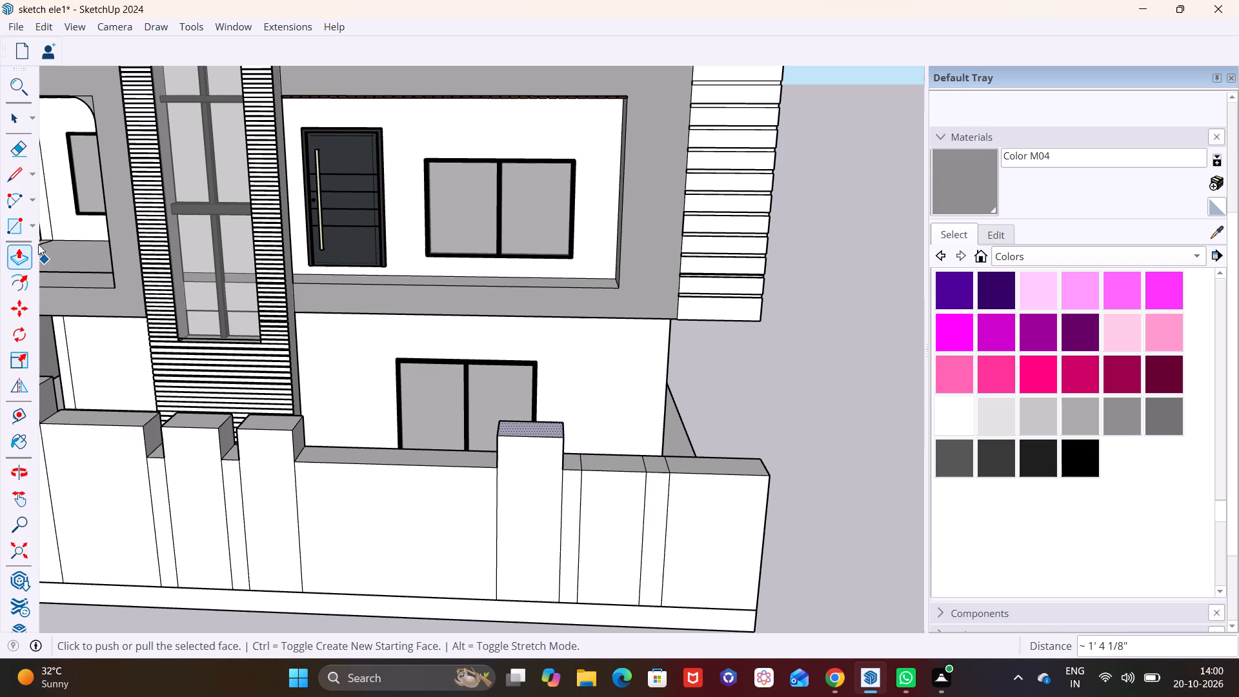
Raise the top of the next wide segment by about 1' 4" to match the raised block beside it.
click(6, 123)
click(612, 469)
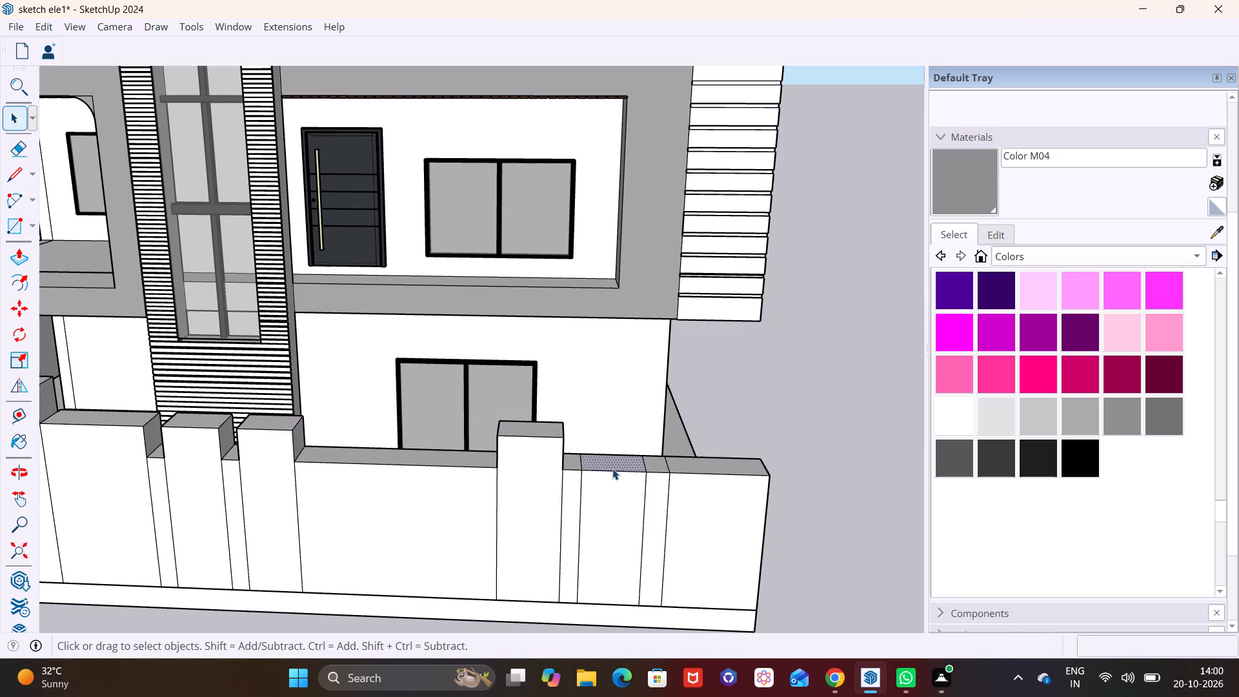
click(19, 253)
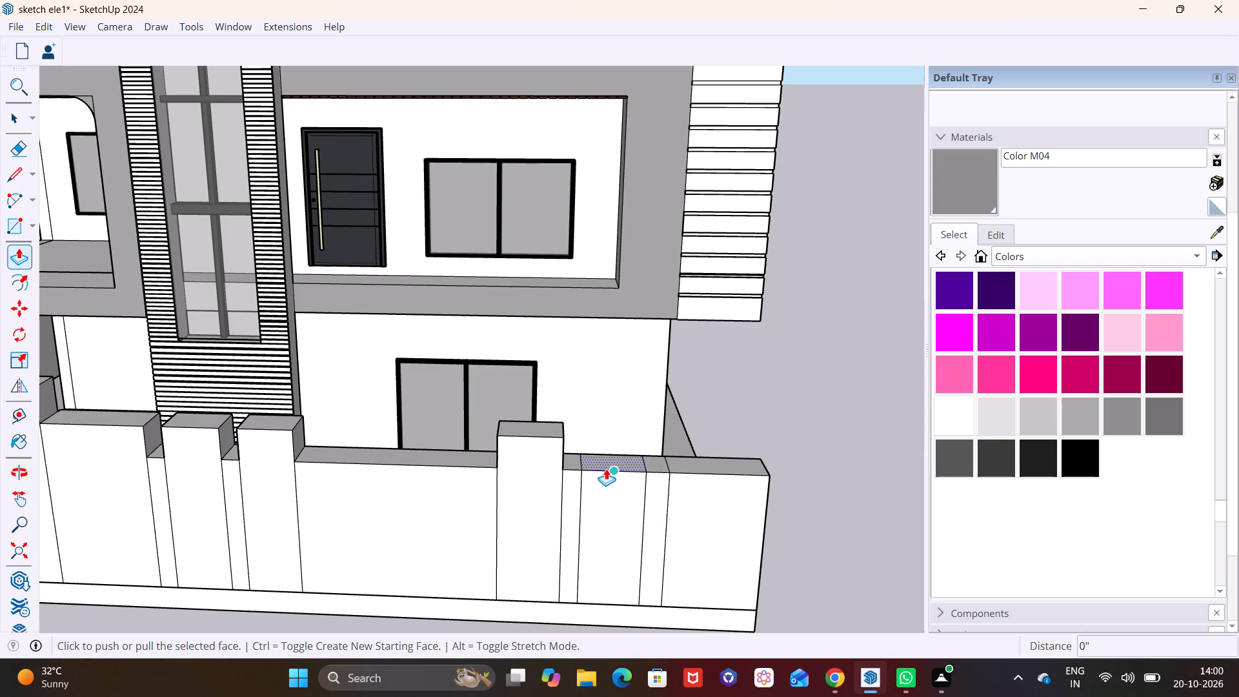
click(609, 465)
click(560, 438)
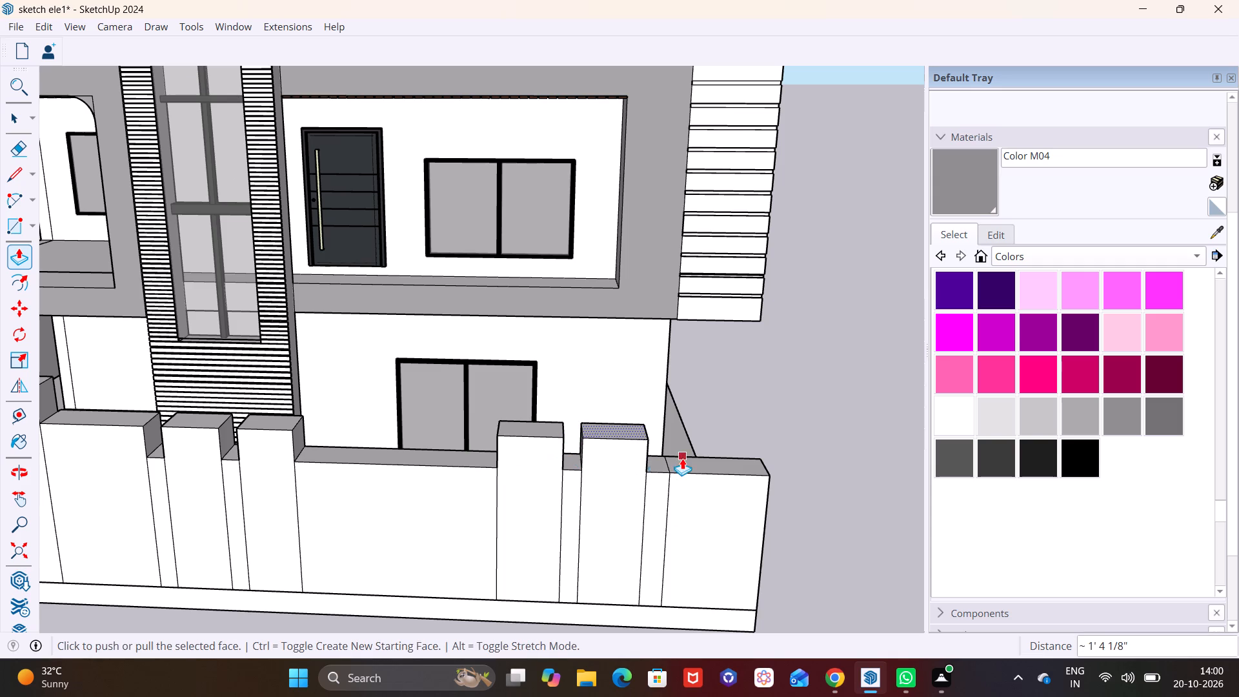
Raise the top of the wall's closing end segment by about 1' 4", level with the neighbouring raised block.
click(10, 125)
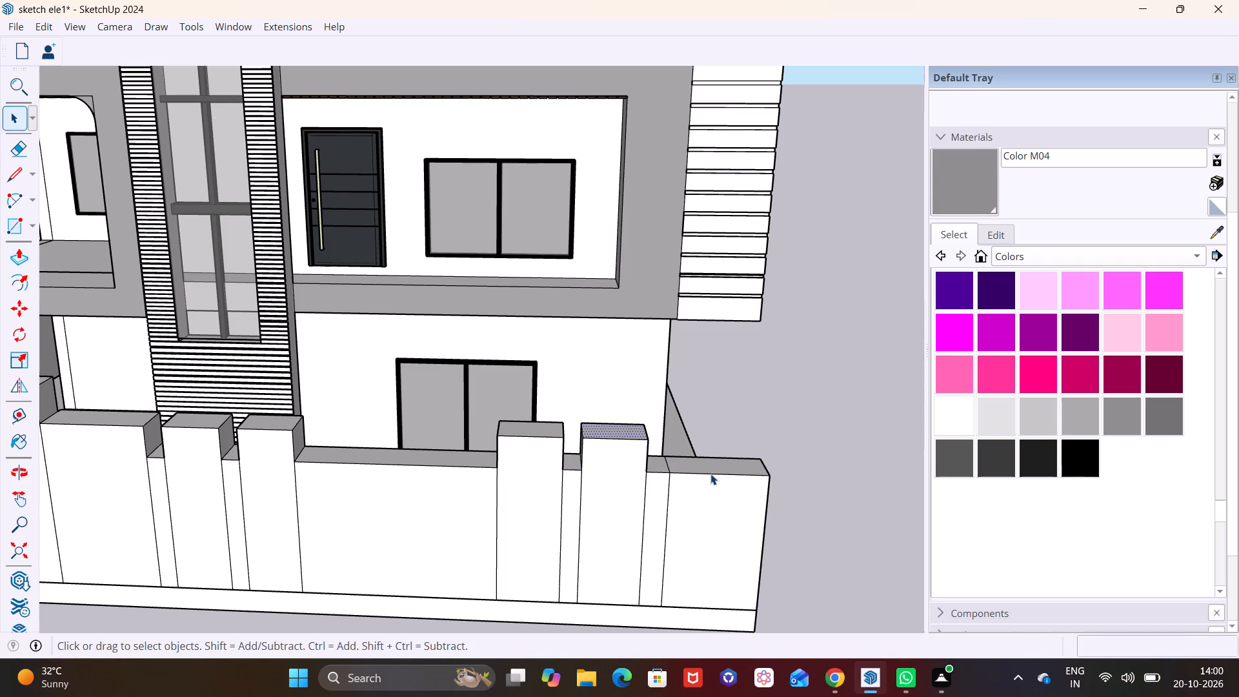
click(710, 469)
click(12, 255)
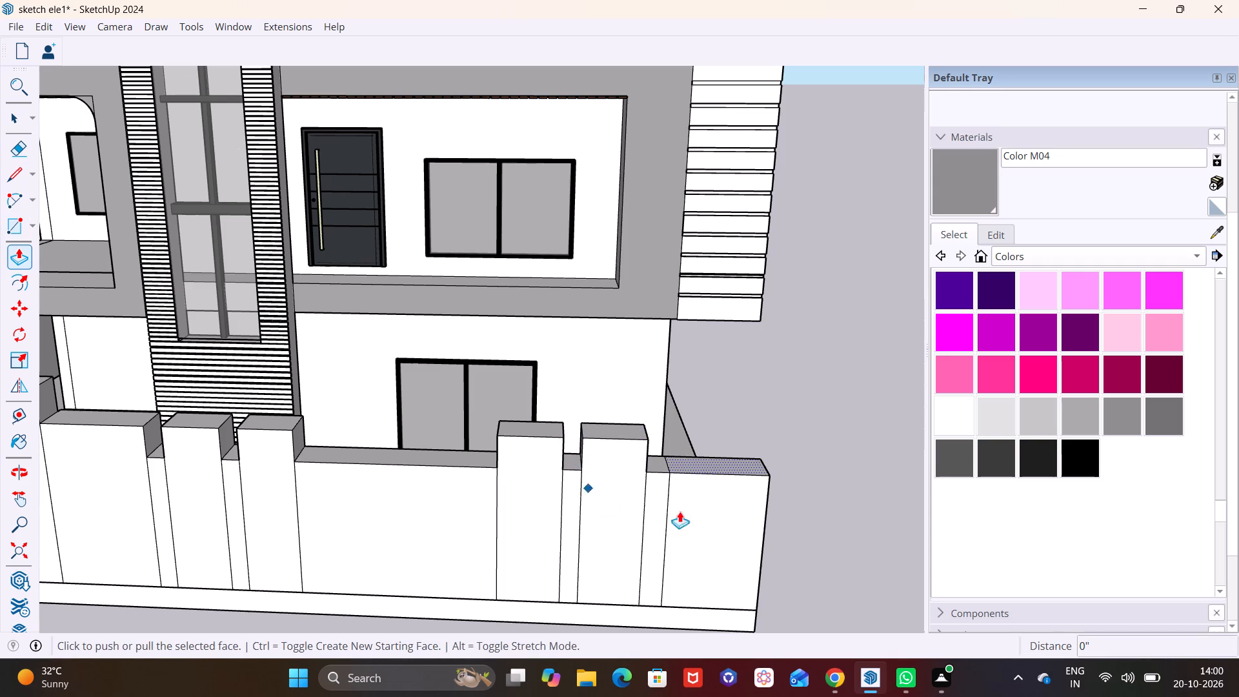
click(721, 464)
click(643, 438)
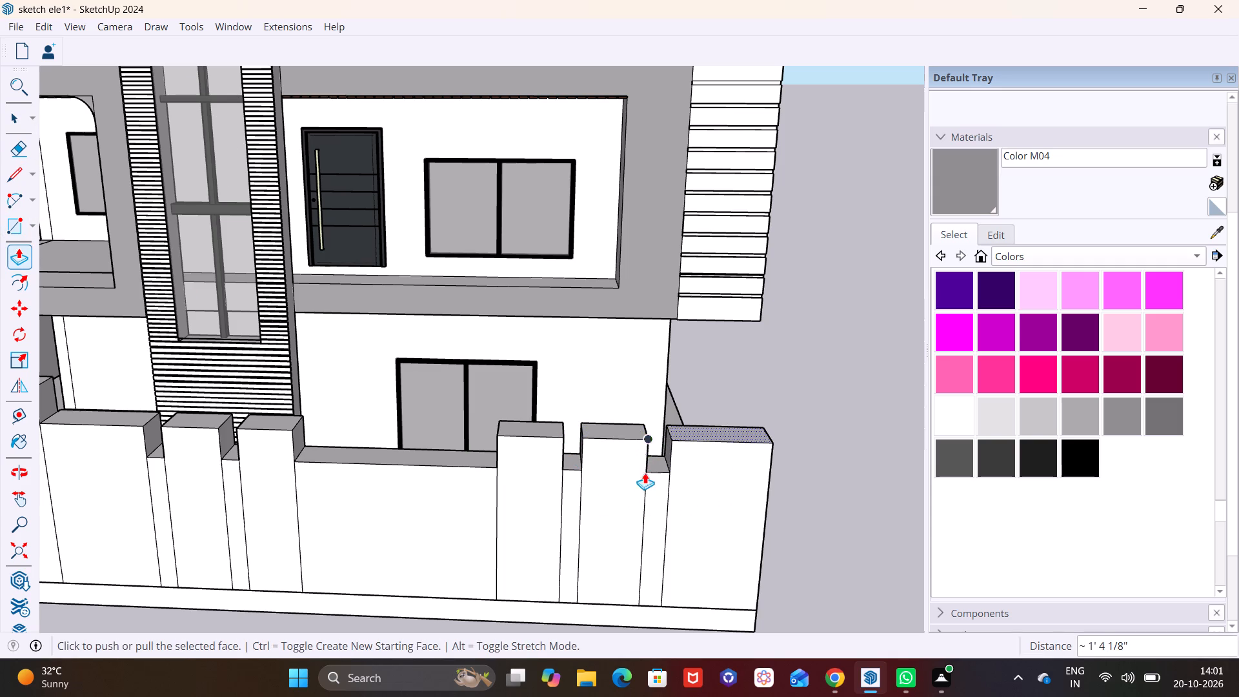
Examine the completed stepped boundary wall against the whole house front from straight on and at an angle.
scroll(507, 542, down, 2)
middle_drag(539, 547, 563, 429)
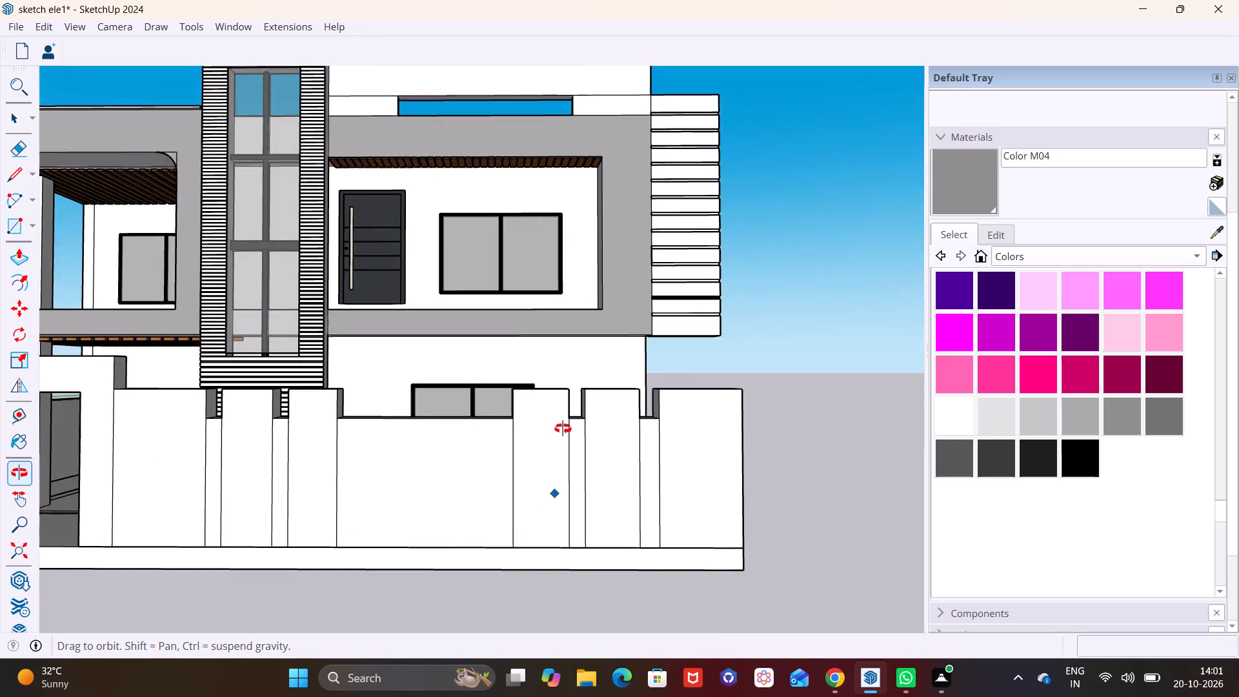
middle_drag(563, 429, 575, 401)
scroll(559, 435, down, 3)
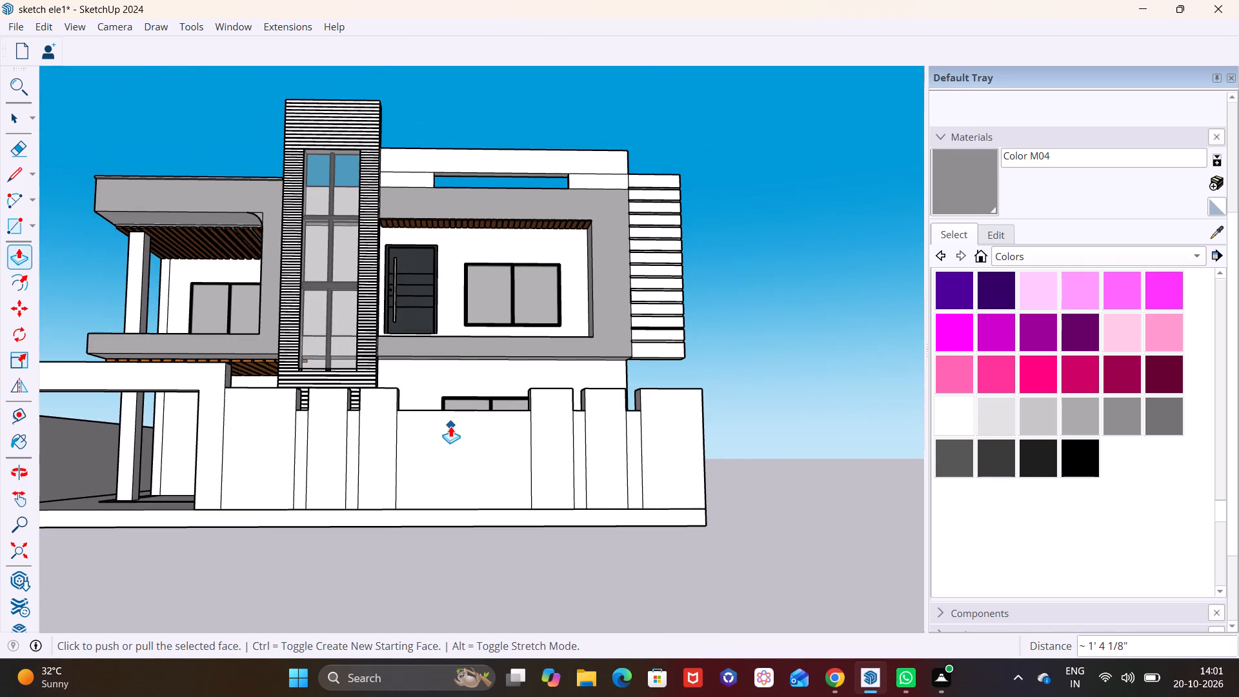
scroll(450, 426, up, 2)
scroll(346, 426, up, 1)
middle_drag(468, 460, 374, 541)
key(space)
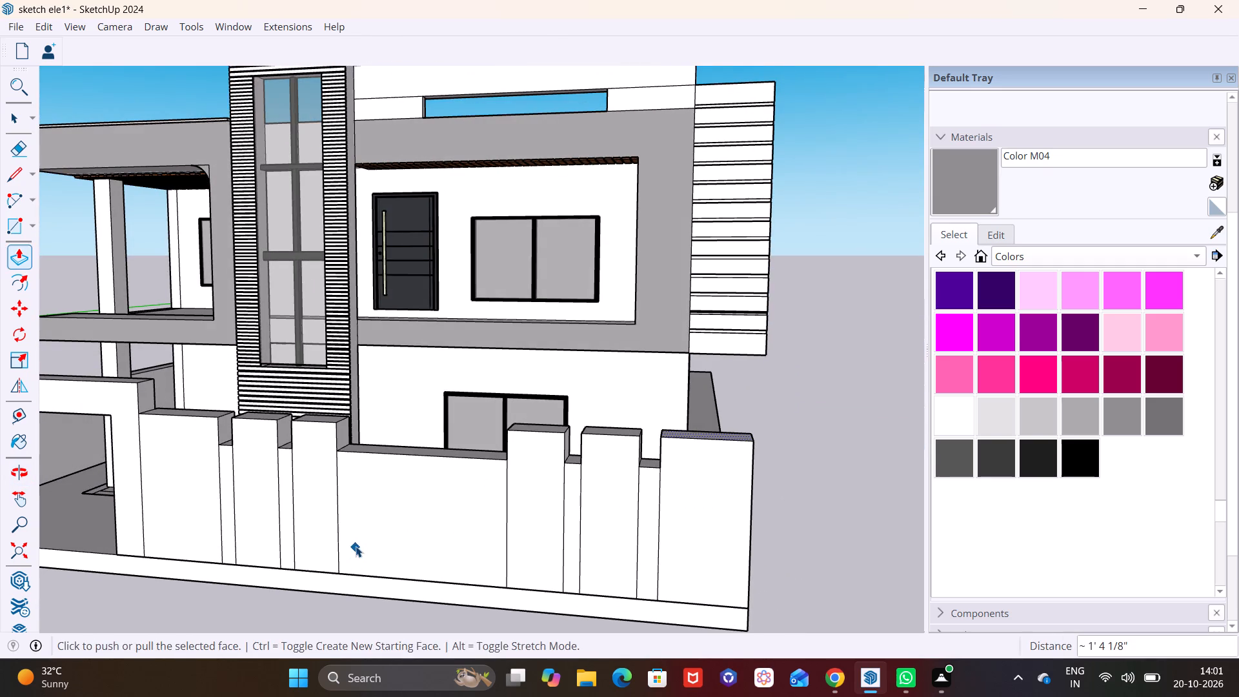
Pull the front face of the first raised block beside the entrance portal forward by about 4 1/16".
middle_drag(349, 530, 605, 510)
scroll(557, 490, up, 2)
middle_drag(546, 498, 453, 514)
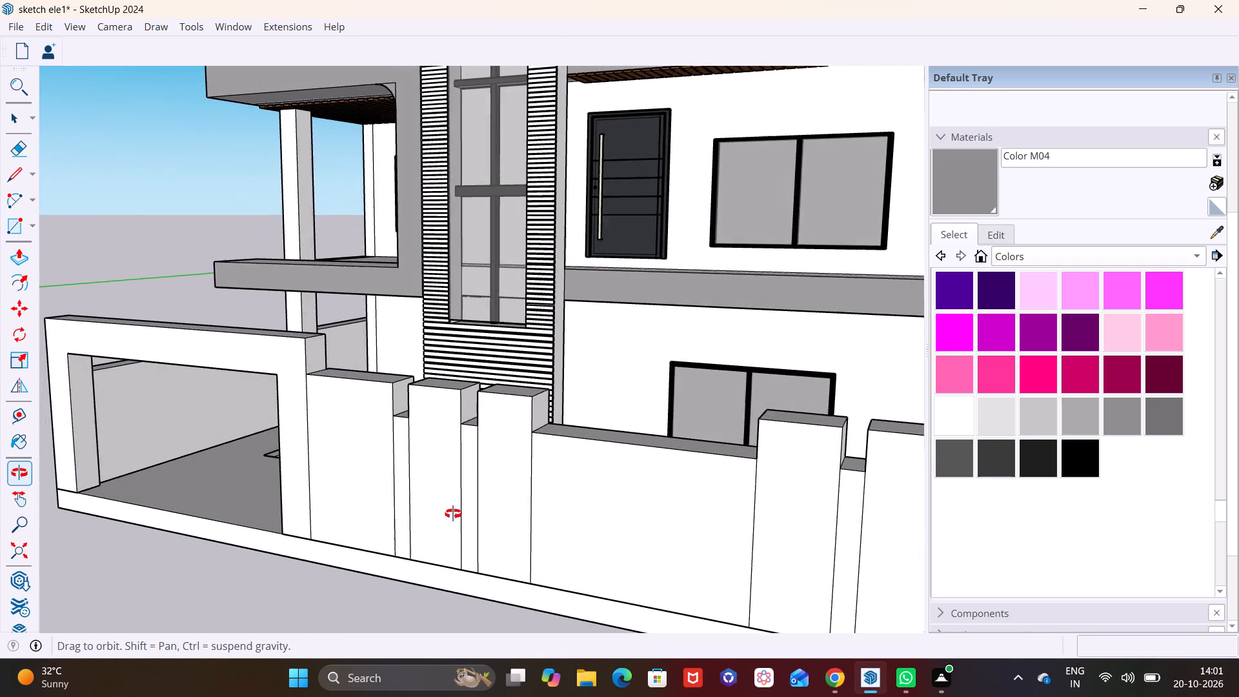
middle_drag(453, 514, 434, 515)
scroll(418, 437, up, 1)
click(328, 461)
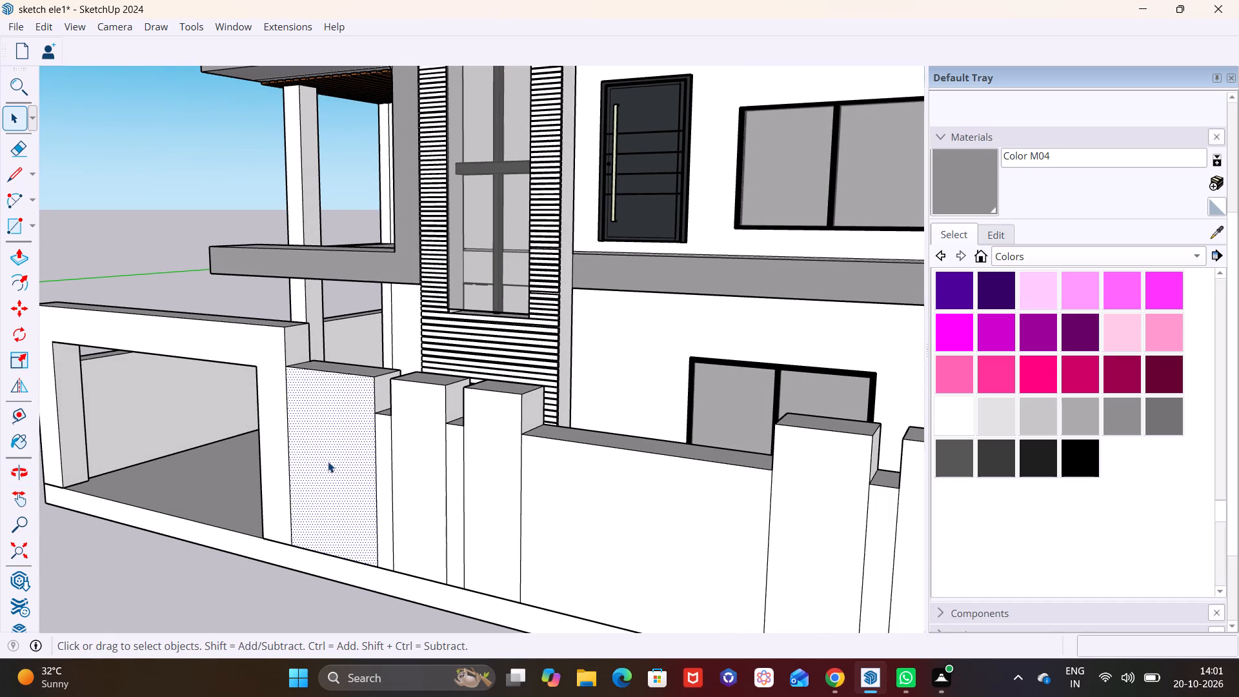
click(19, 259)
click(317, 418)
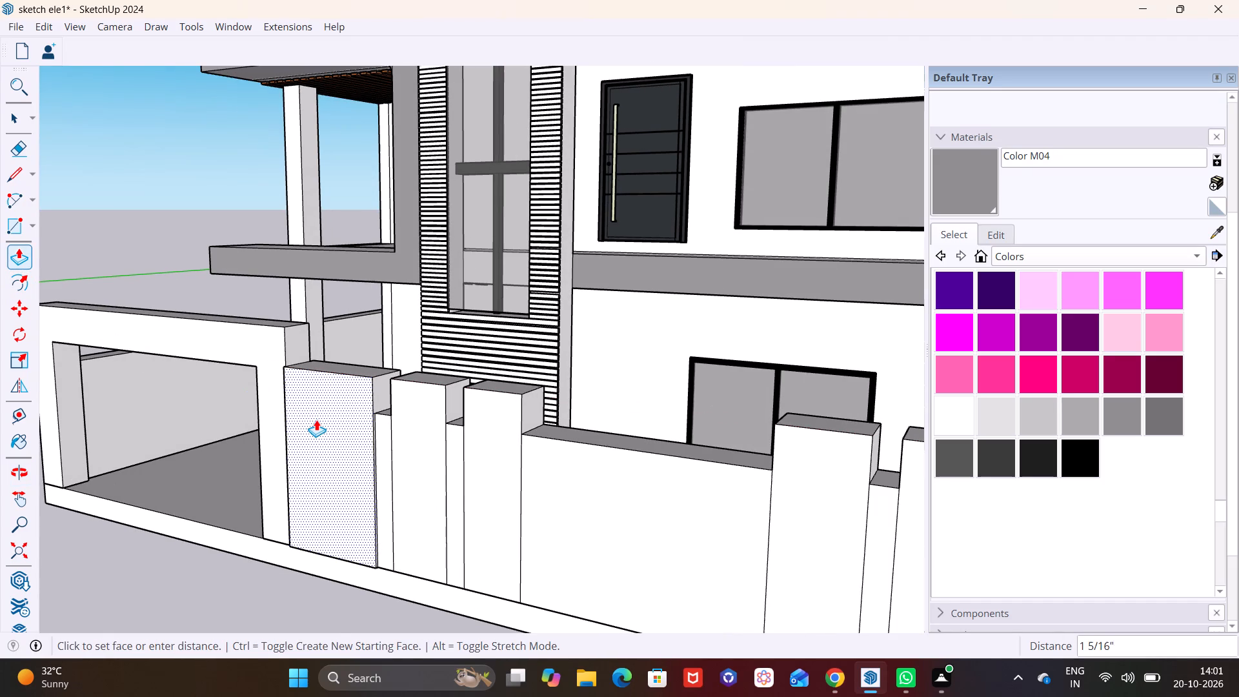
click(312, 421)
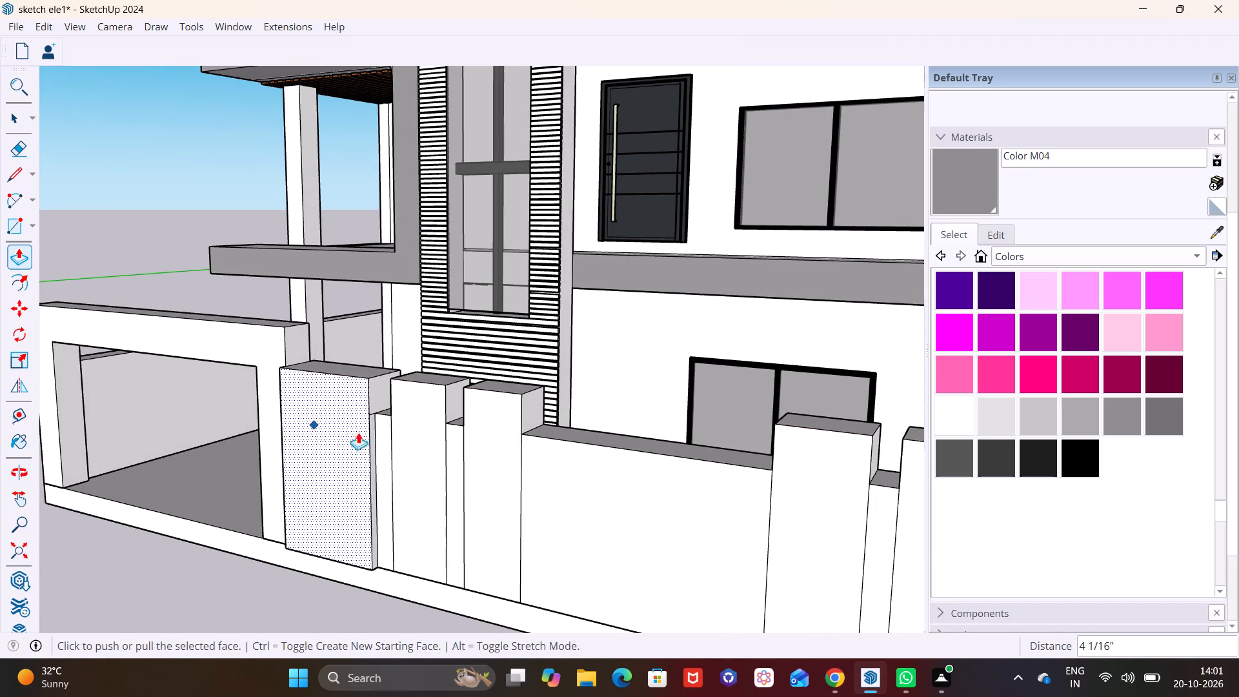
key(space)
Pull the front faces of the next two raised blocks before the long low section forward by the same 4 1/16".
click(412, 452)
click(14, 252)
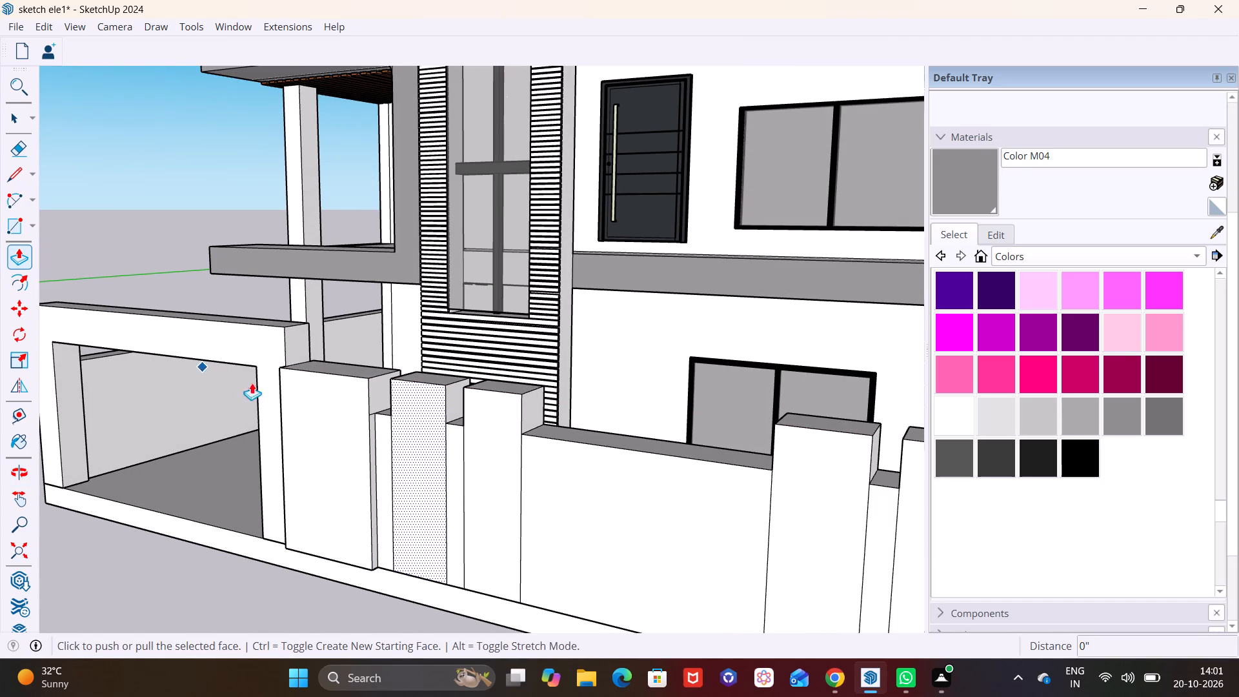
double_click(418, 457)
key(space)
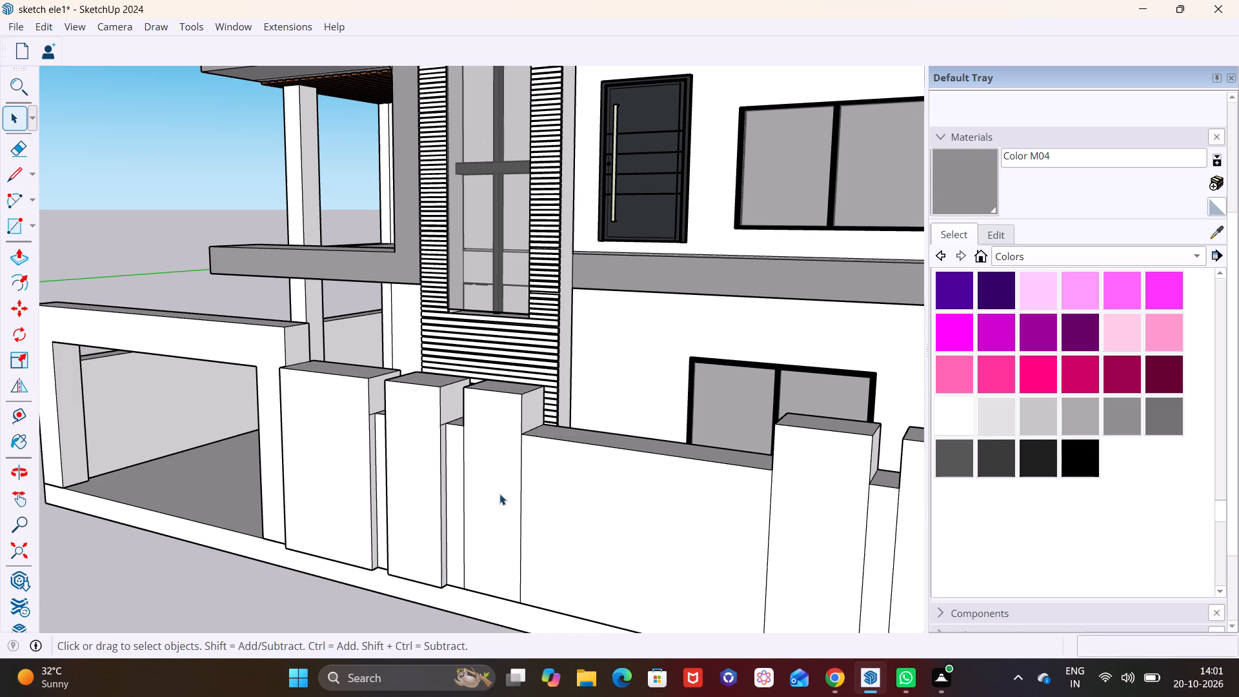
click(499, 494)
click(21, 252)
double_click(490, 455)
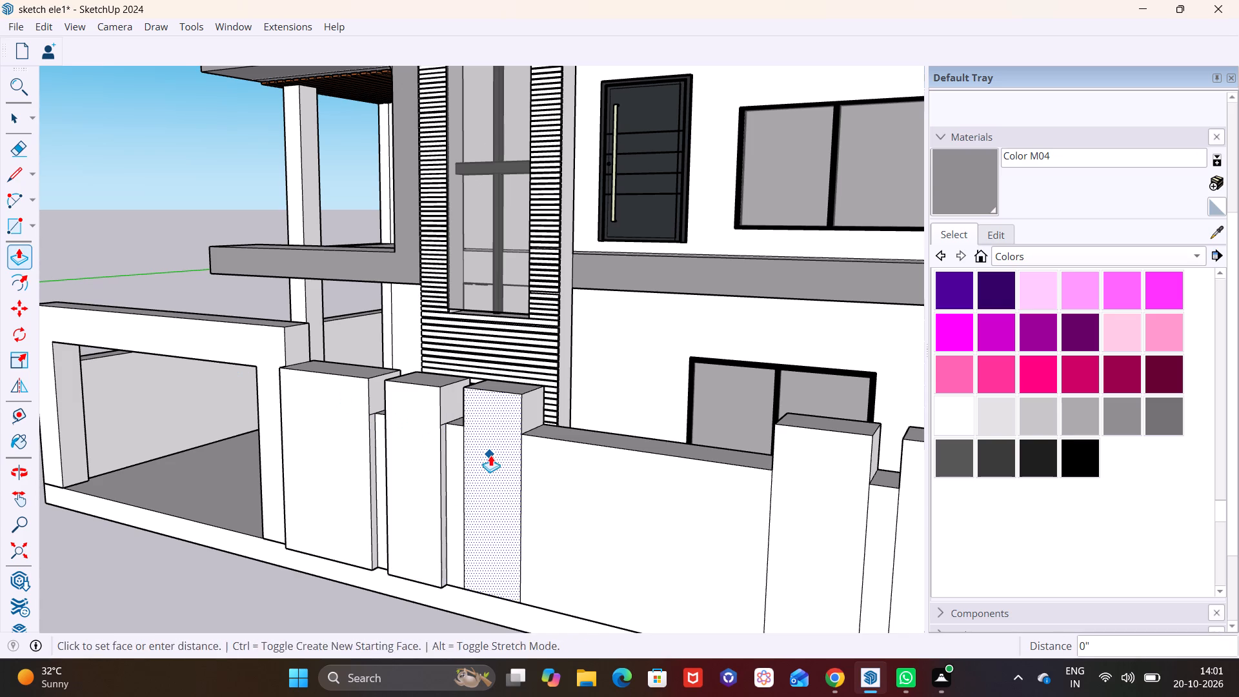
Pull the front faces of the three raised blocks after the long low section forward by the same 4 1/16".
scroll(500, 458, down, 4)
shift+middle_drag(629, 509, 218, 402)
key(space)
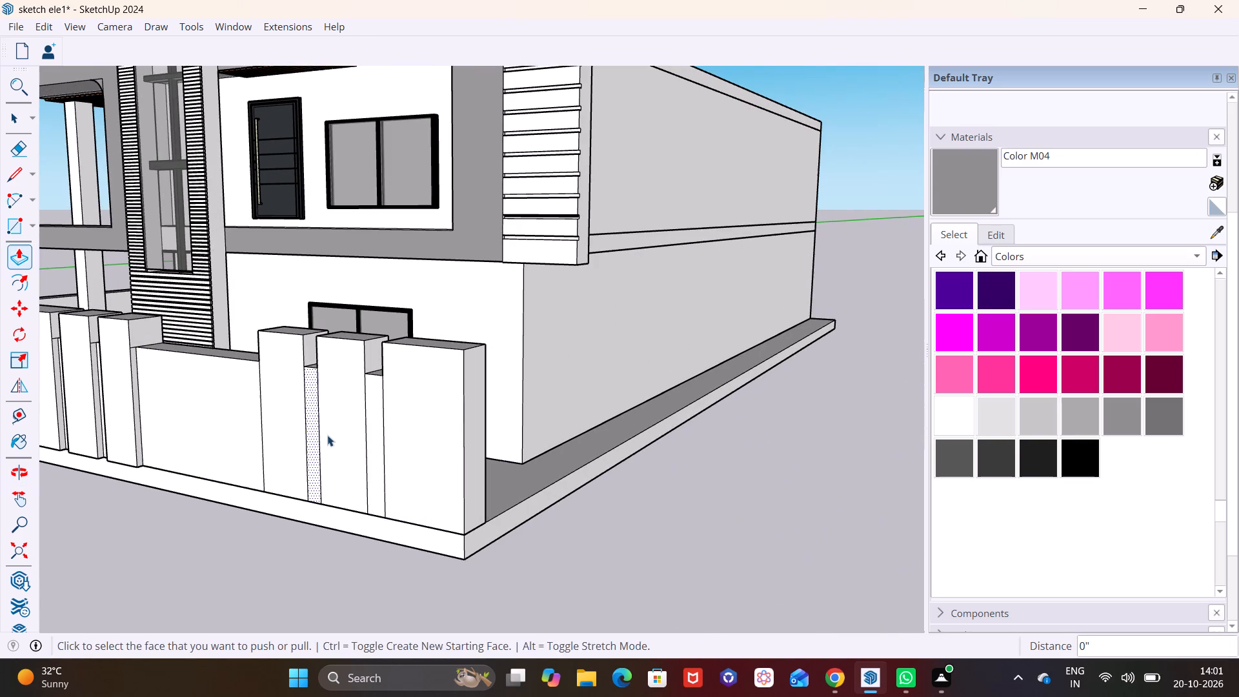
click(285, 430)
click(15, 260)
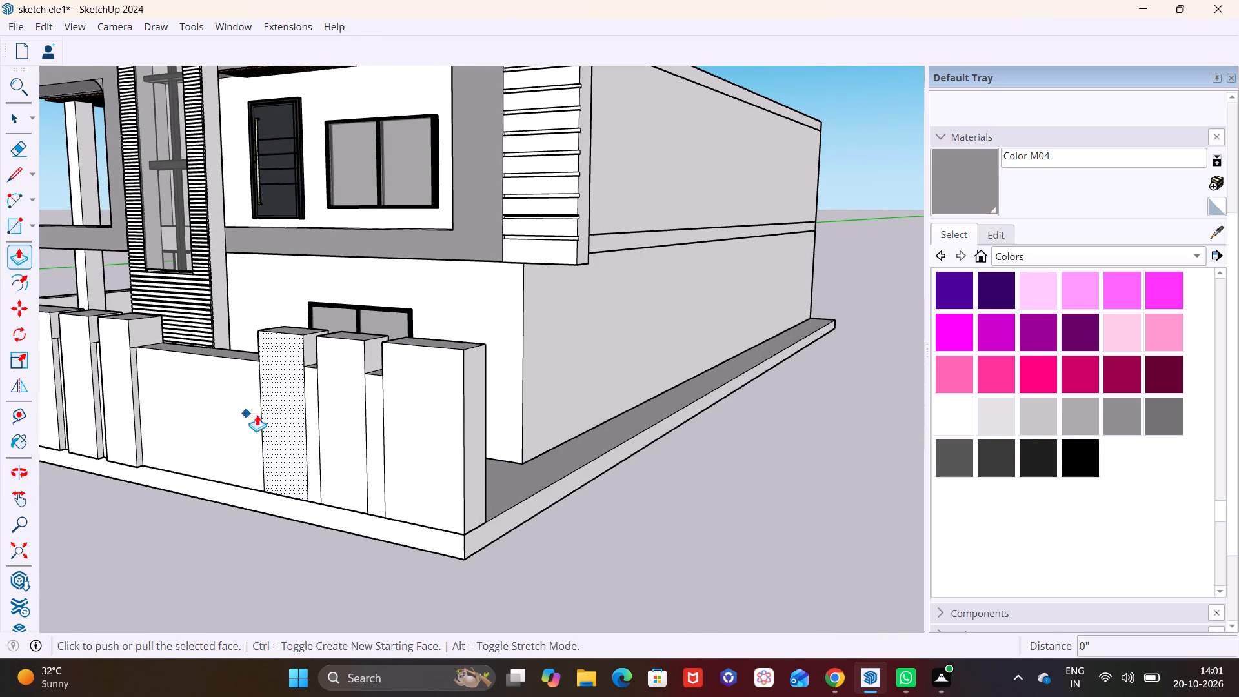
double_click(278, 417)
click(17, 122)
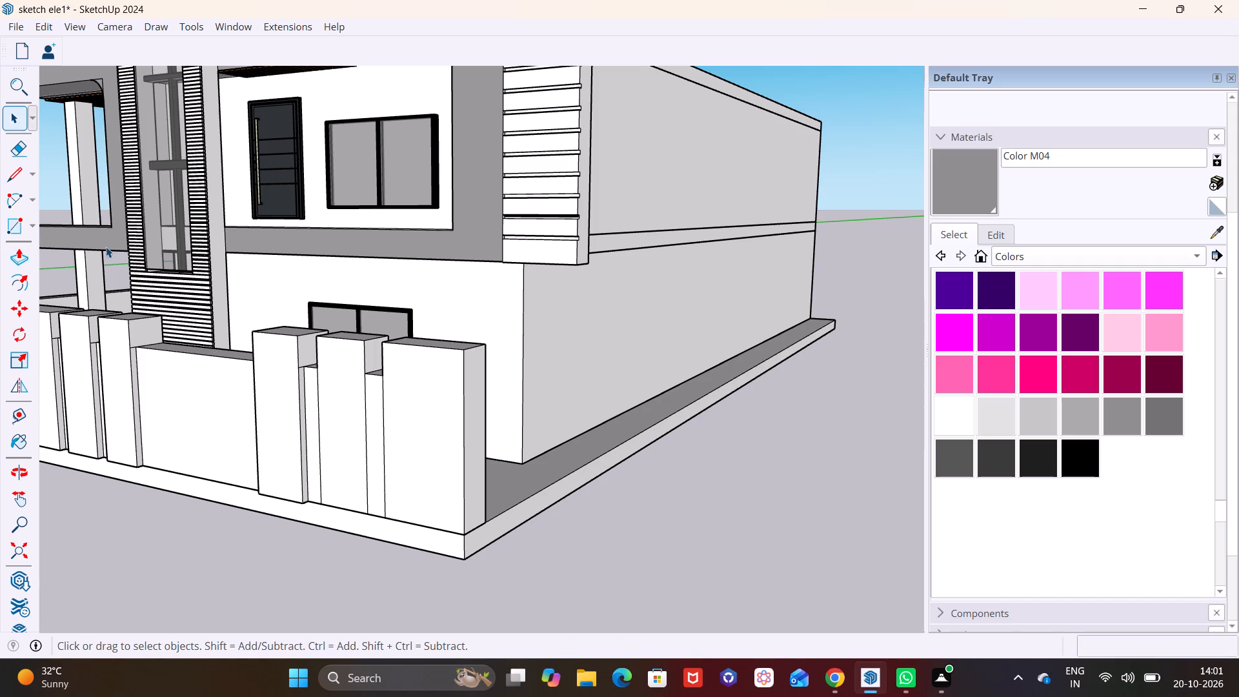
click(350, 409)
click(20, 255)
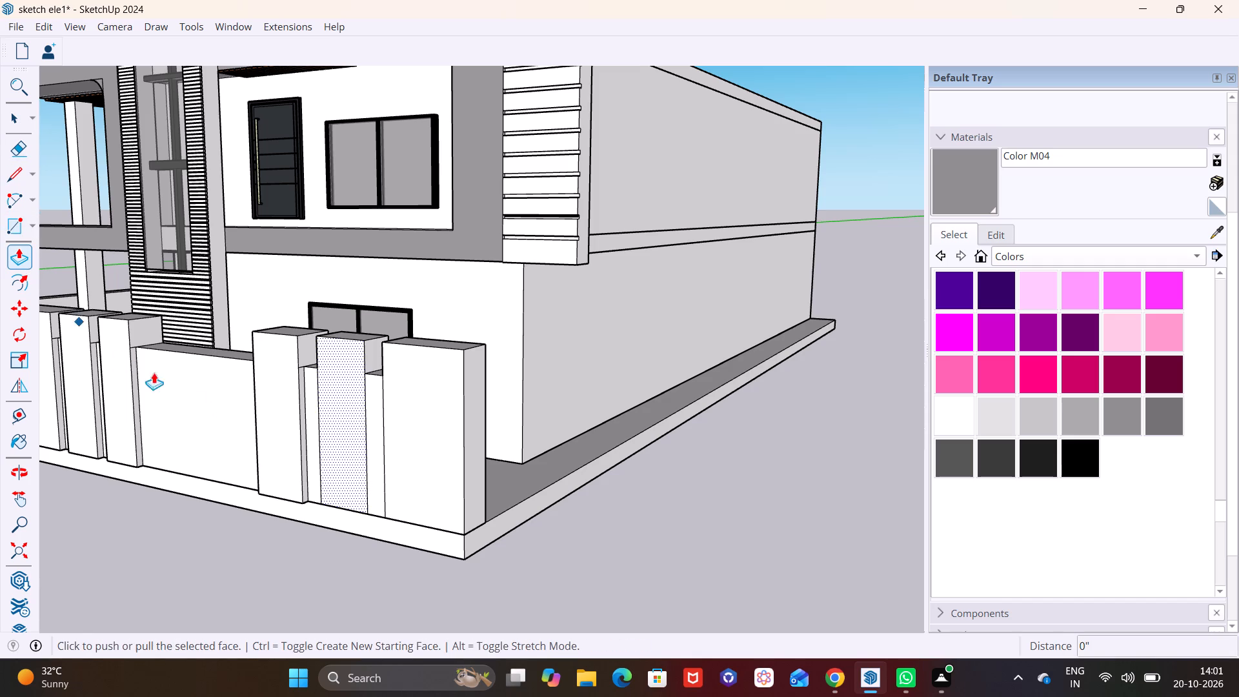
double_click(337, 432)
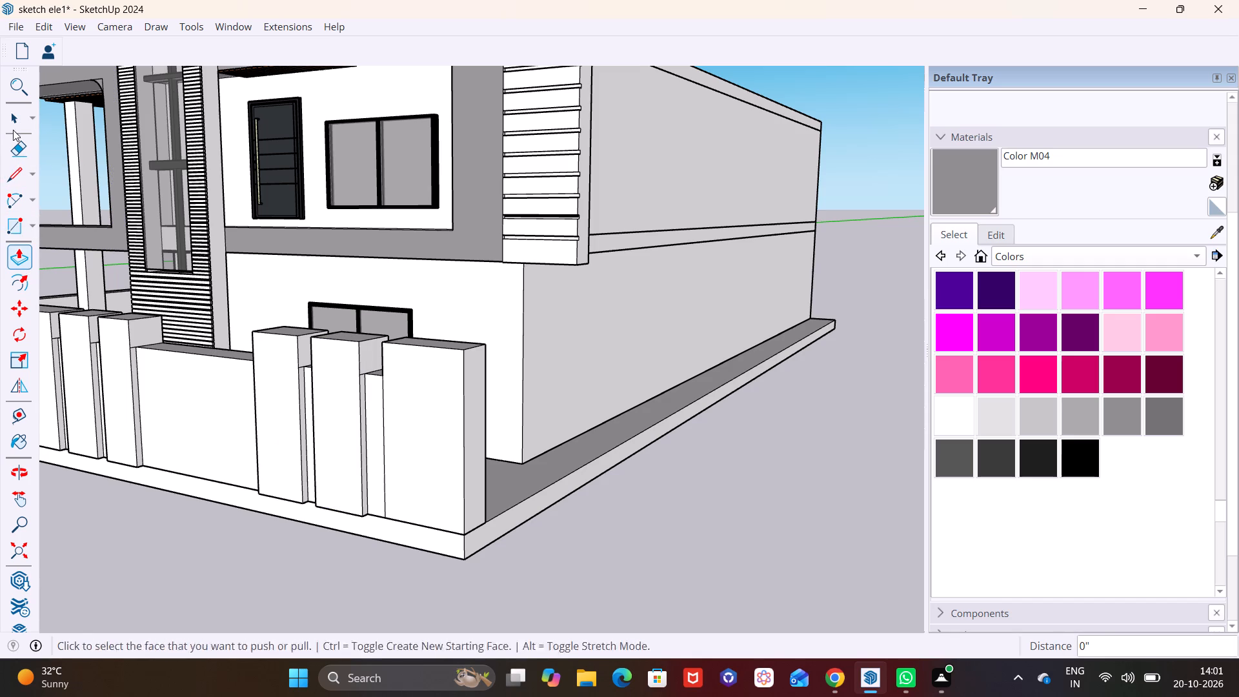
click(11, 116)
click(443, 425)
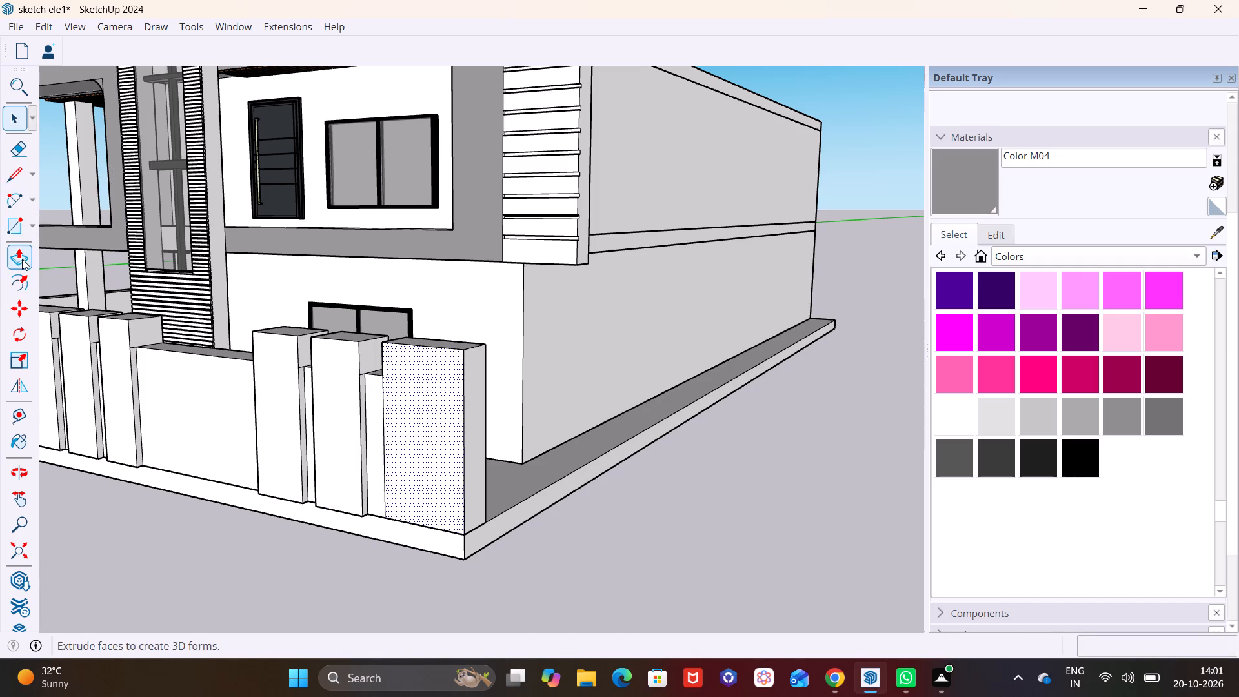
click(22, 259)
double_click(434, 448)
Examine the projecting wall blocks against the whole house front from an angle and straight on.
scroll(426, 456, down, 2)
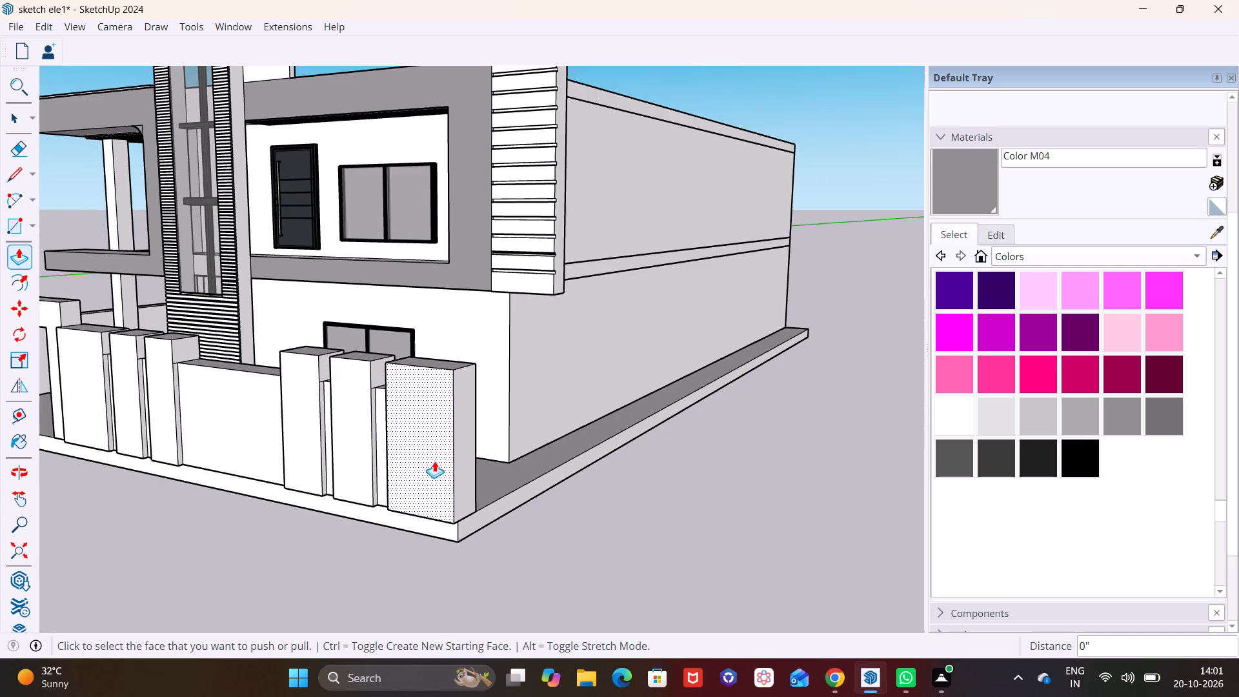
middle_drag(445, 461, 688, 407)
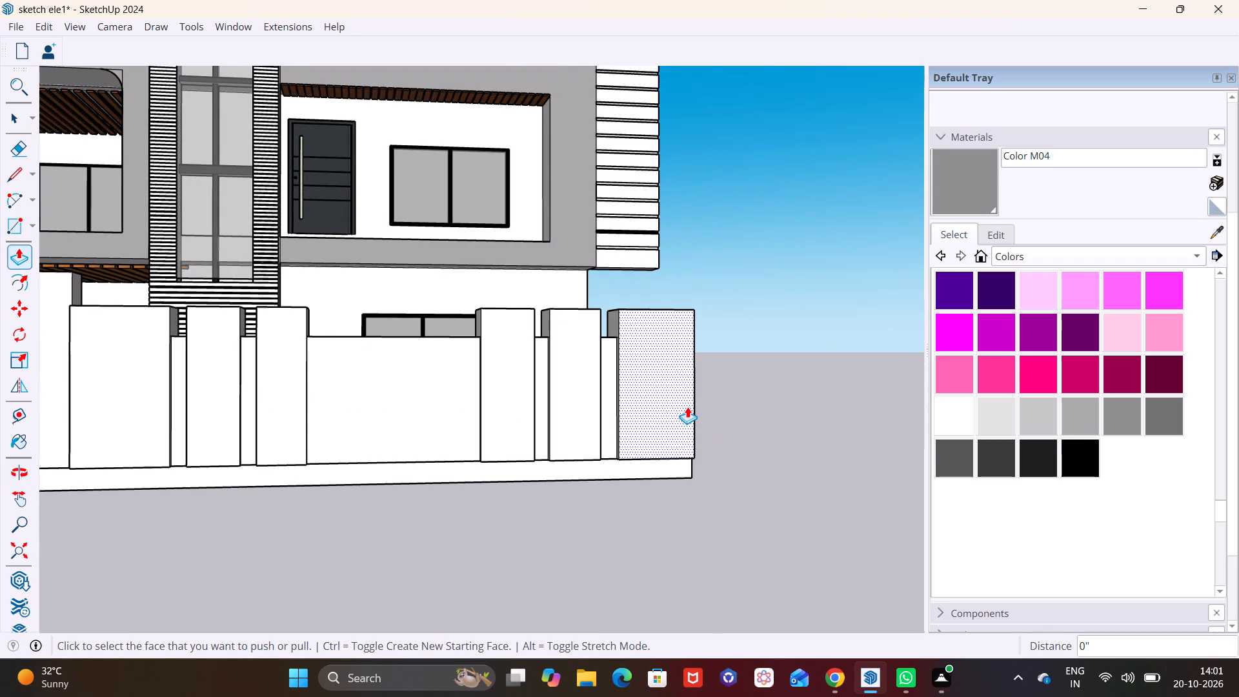
scroll(552, 403, down, 3)
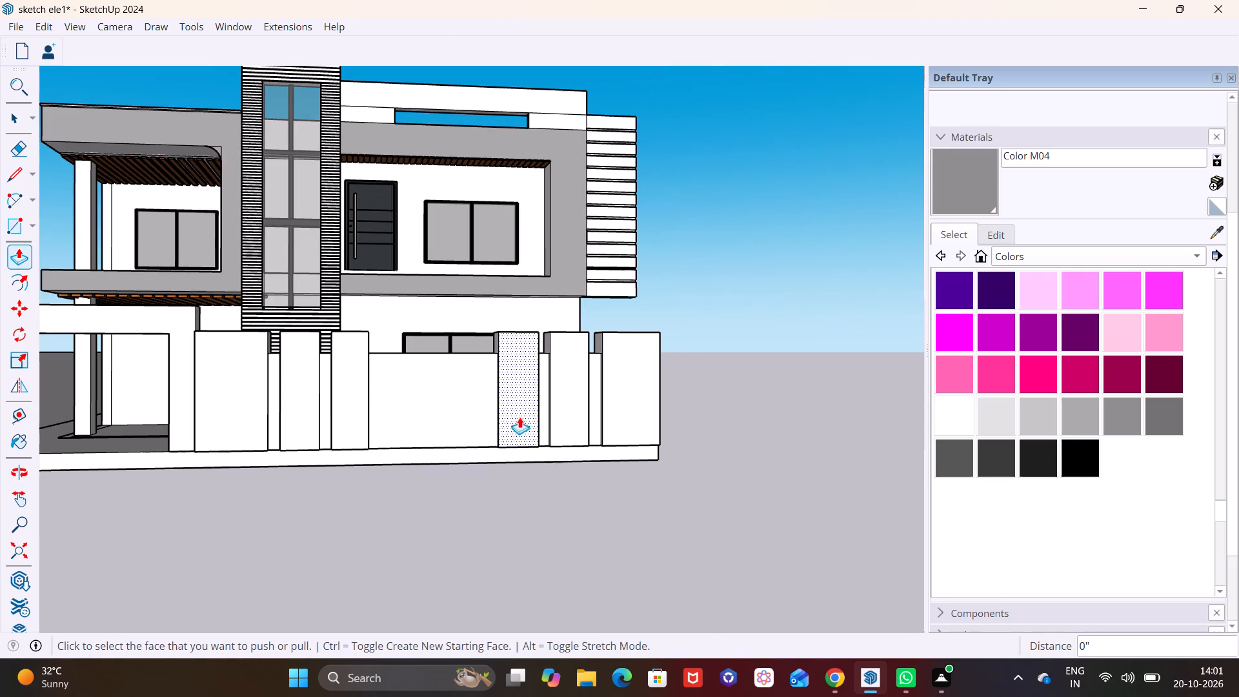
key(space)
middle_drag(458, 419, 543, 430)
middle_drag(530, 449, 489, 478)
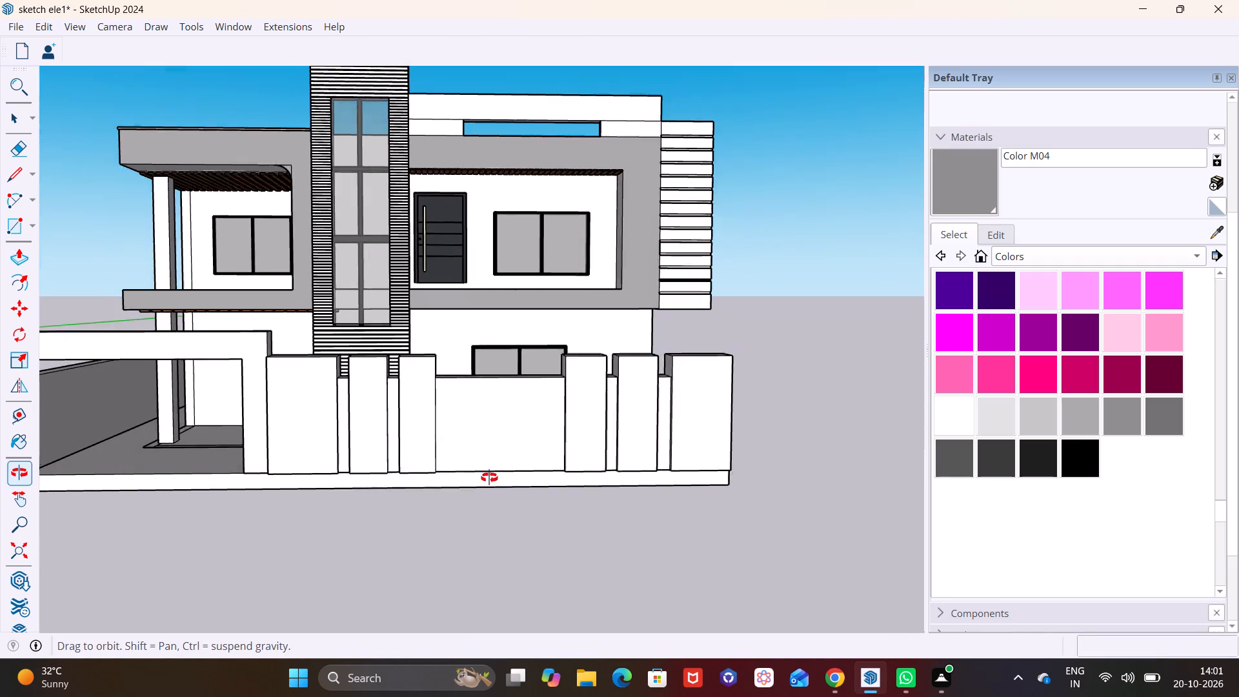
middle_drag(489, 478, 487, 478)
Extrude the top face of the raised block beside the portal up about 2 7/16" as a separate cap layer.
scroll(274, 388, up, 6)
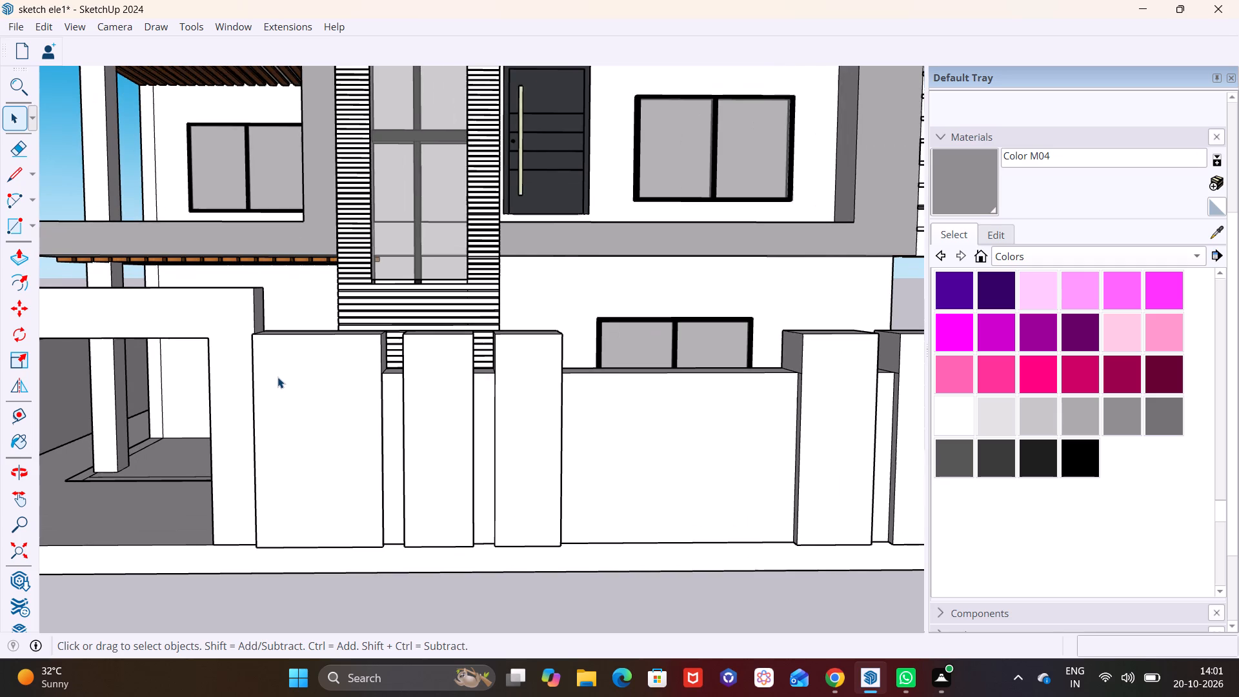
scroll(286, 364, up, 2)
shift+middle_drag(301, 385, 284, 421)
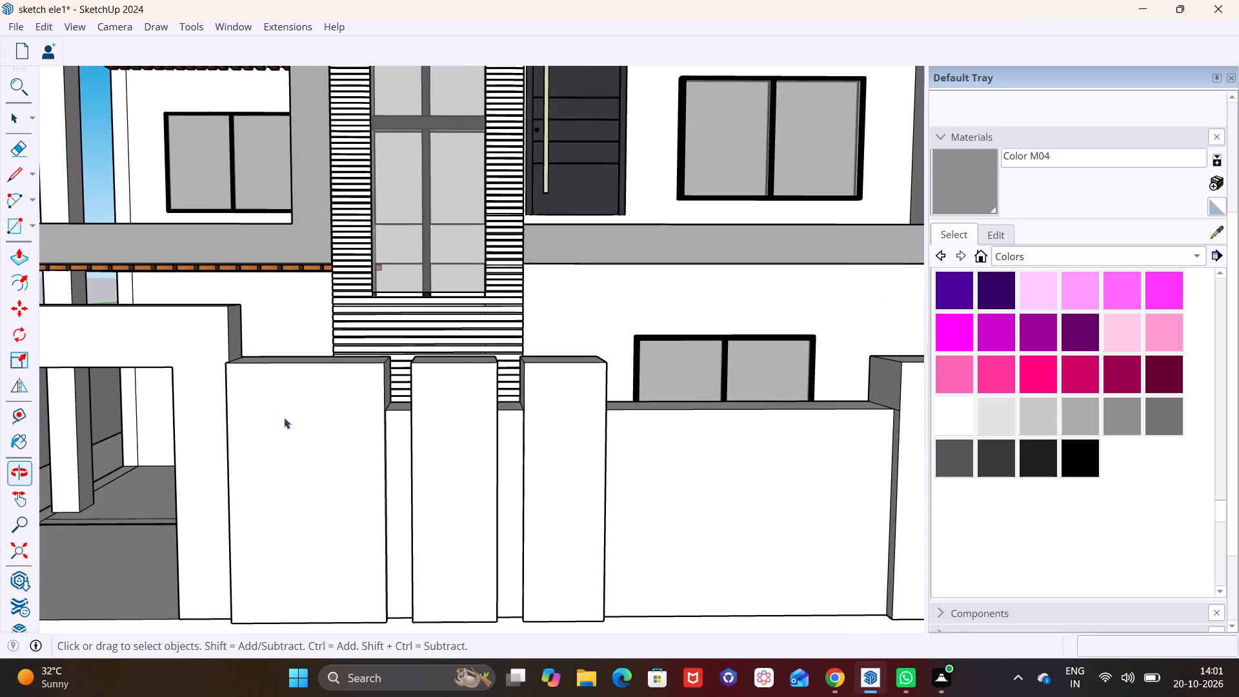
middle_drag(311, 385, 341, 372)
scroll(307, 380, up, 2)
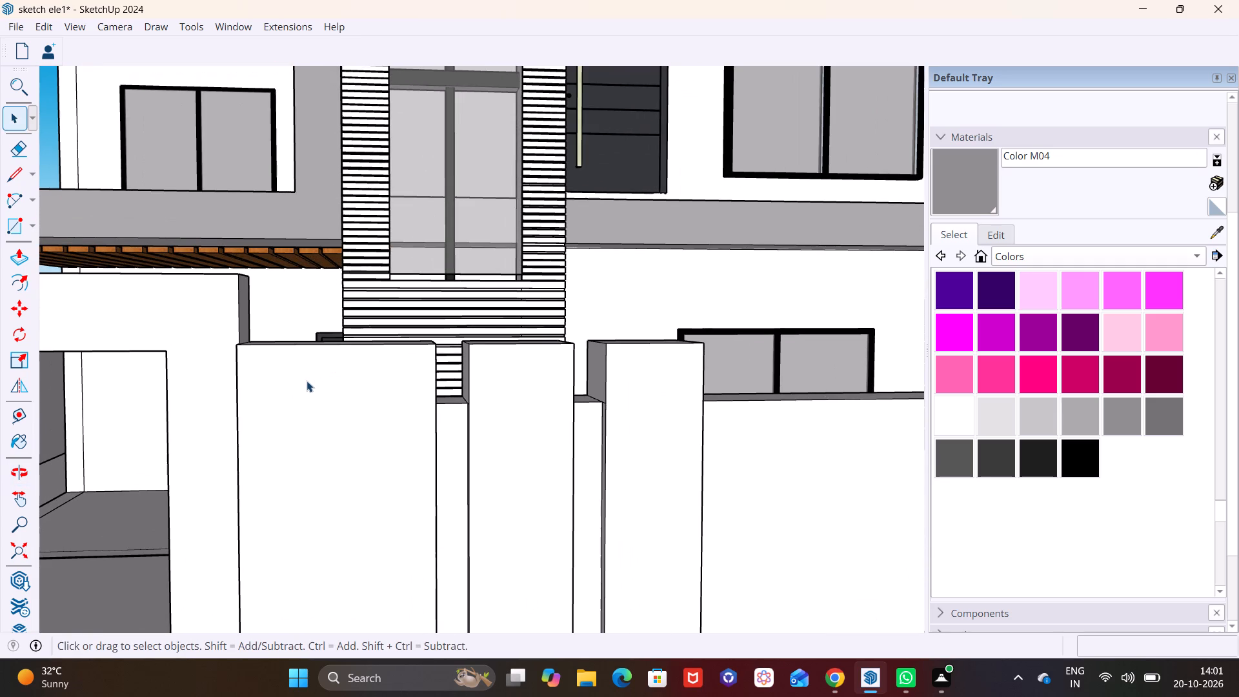
middle_drag(307, 381, 181, 498)
key(space)
click(279, 409)
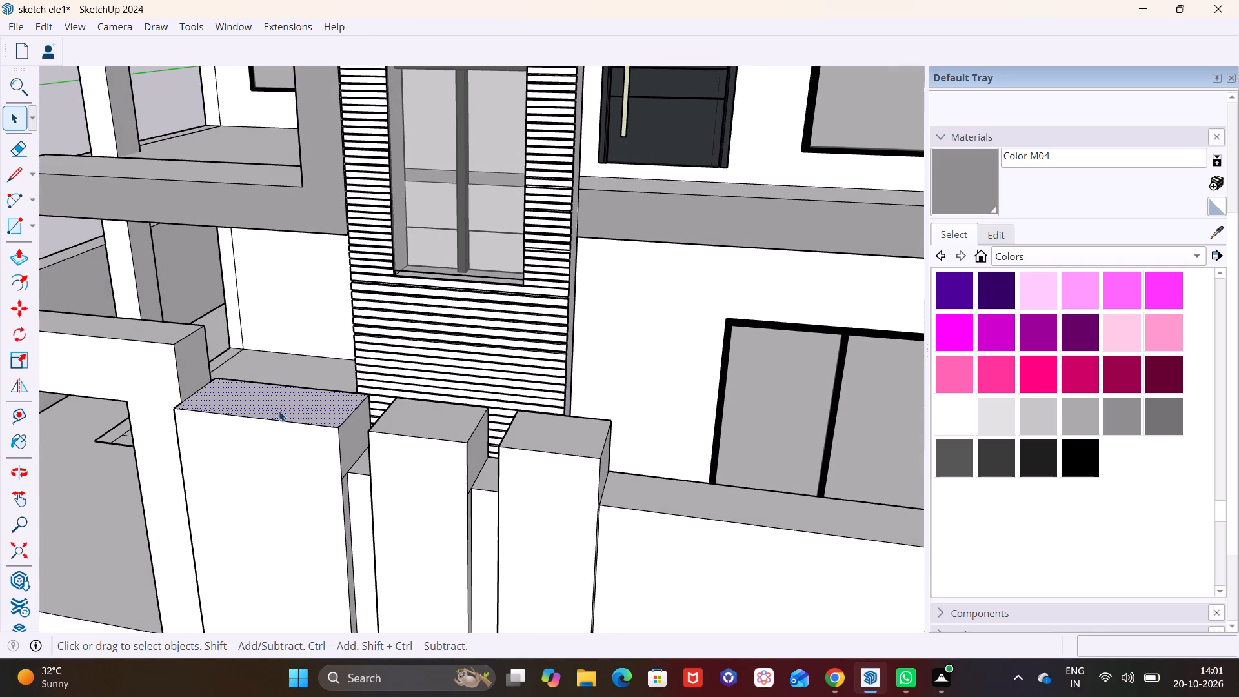
click(23, 261)
click(292, 403)
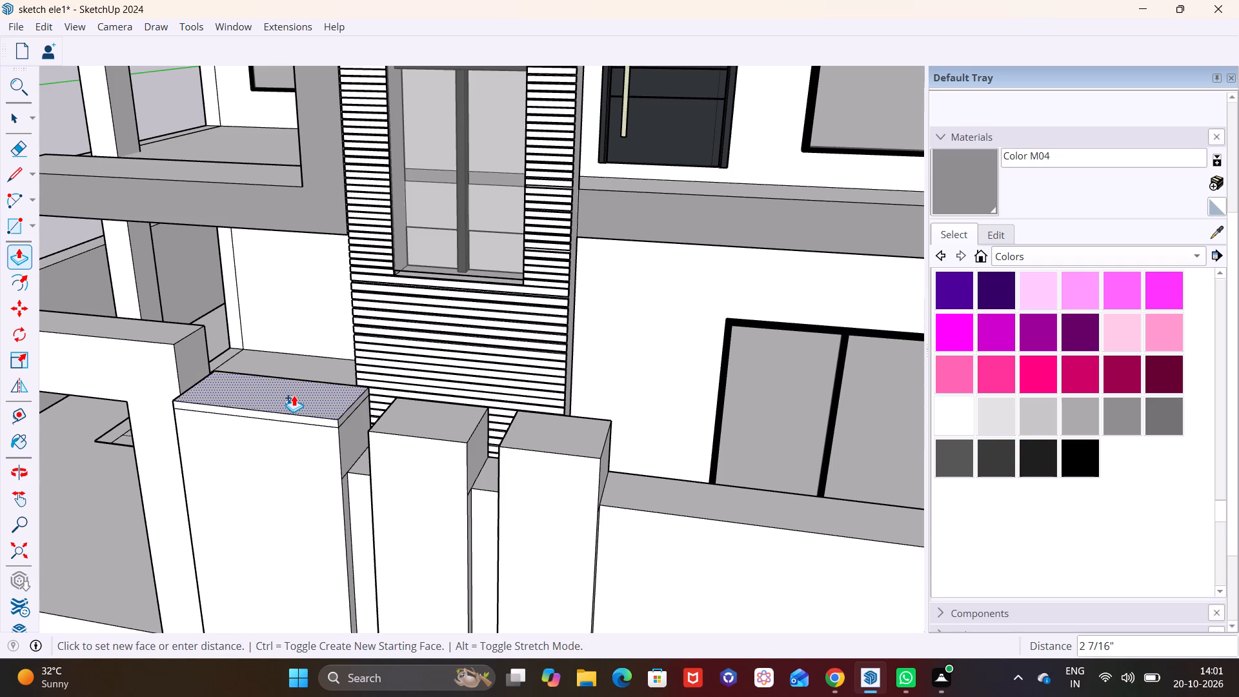
click(294, 395)
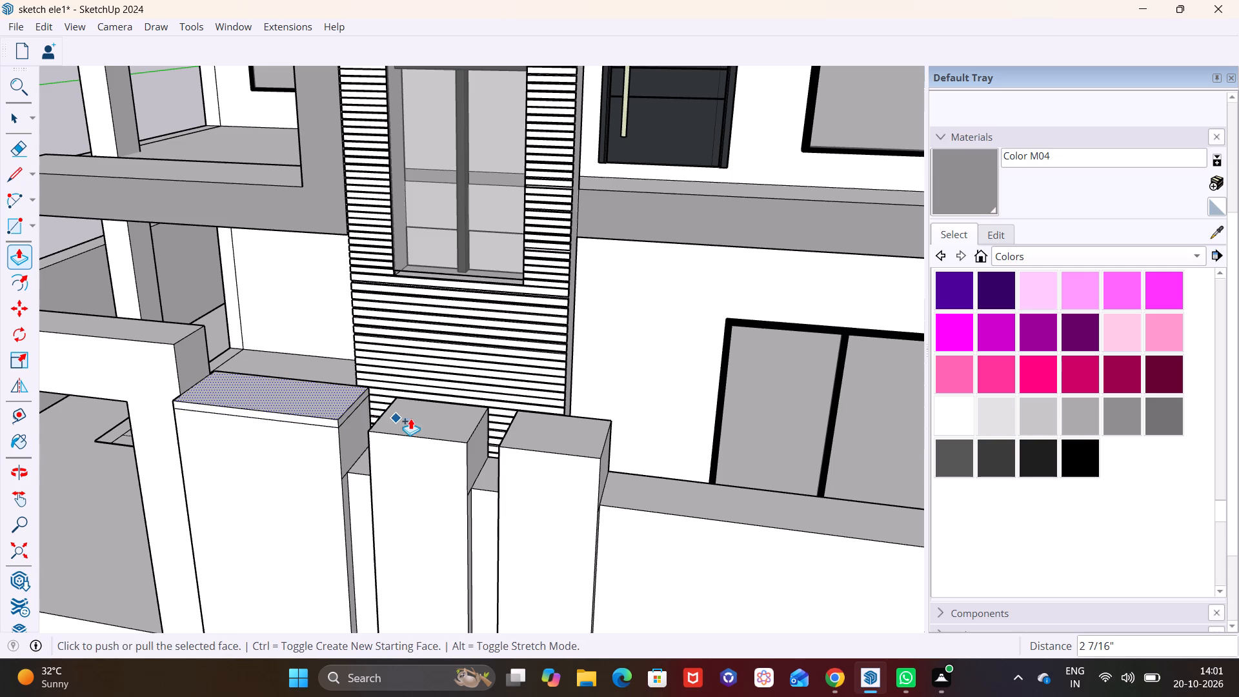
key(space)
Add the same 2 7/16" cap layer on top of the next two raised blocks before the long low section.
click(448, 423)
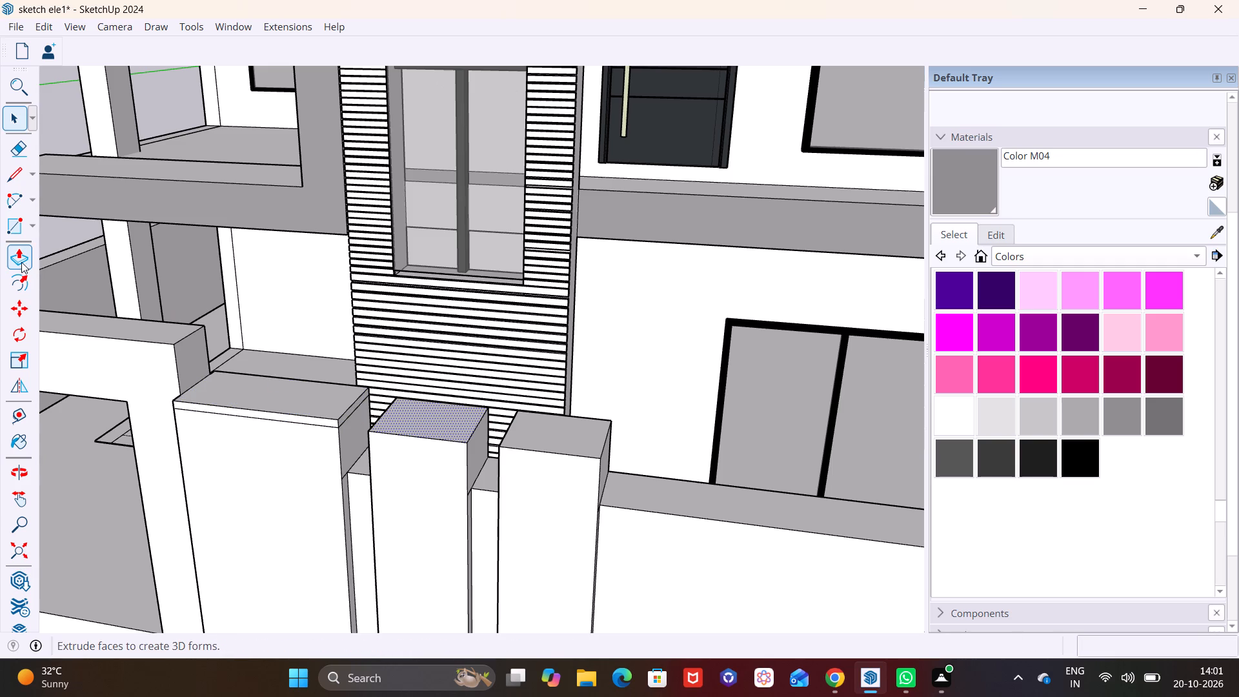
click(23, 259)
double_click(451, 429)
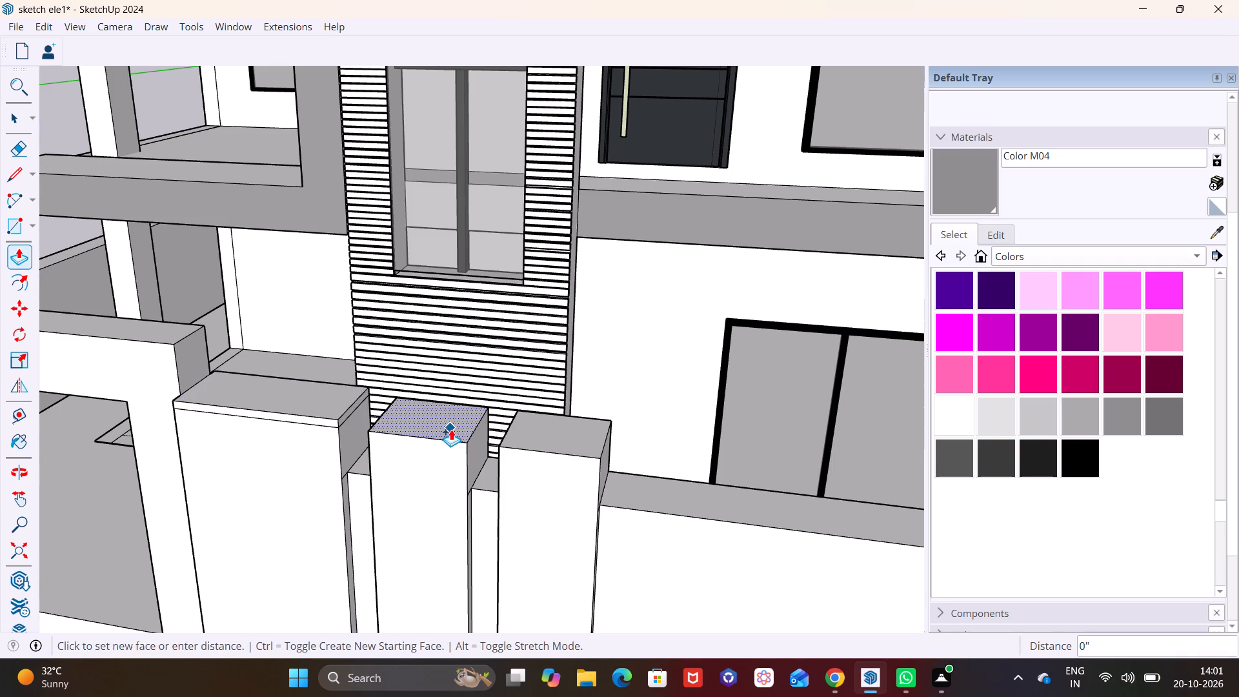
key(space)
click(577, 431)
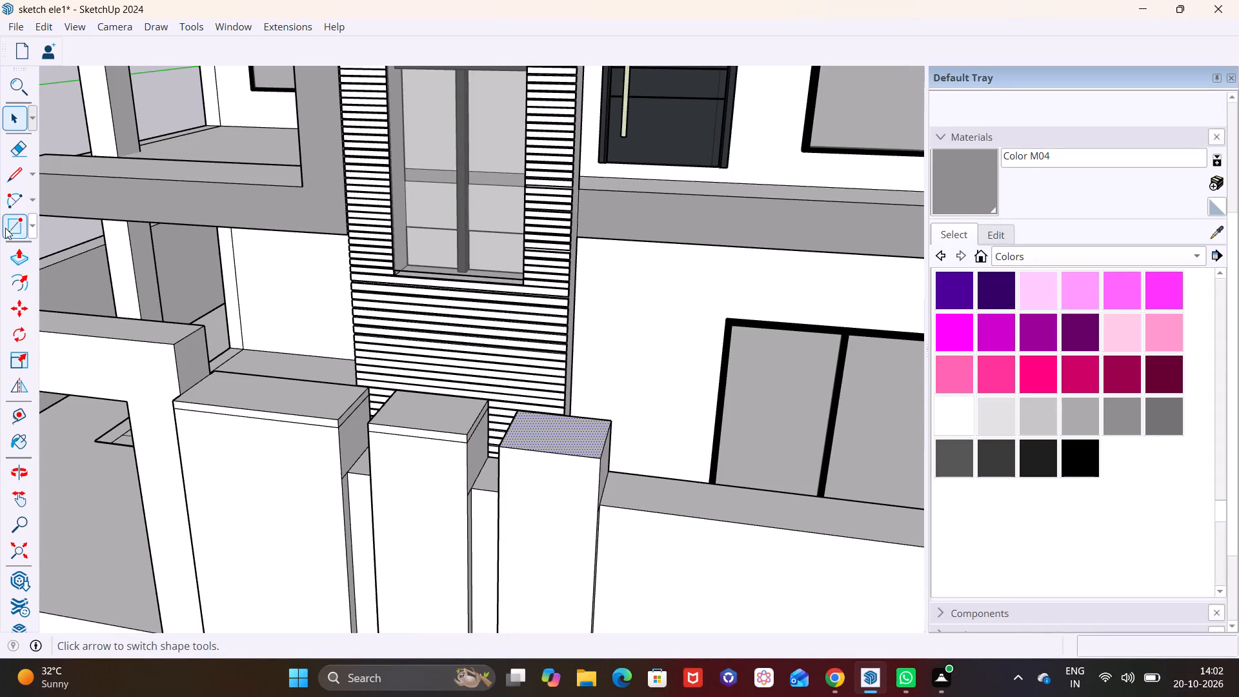
click(23, 253)
double_click(566, 438)
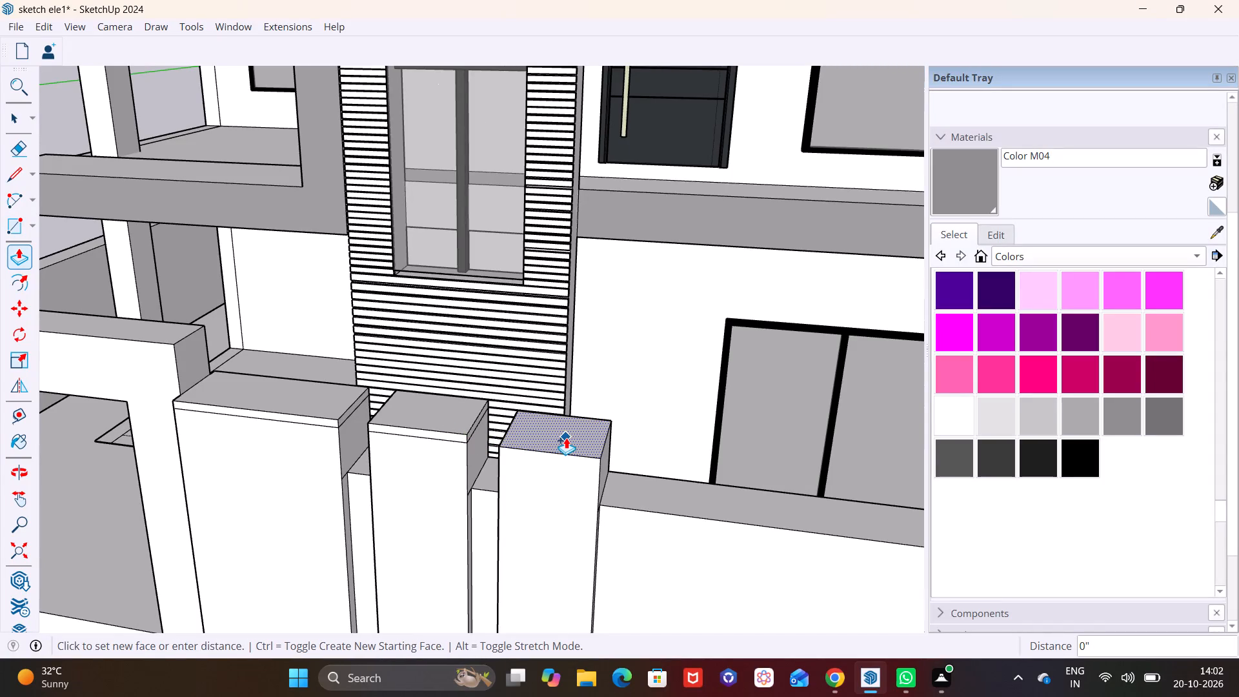
Add the same 2 7/16" cap layer on top of the first raised block after the long low section.
scroll(578, 447, down, 9)
shift+middle_drag(632, 477, 83, 407)
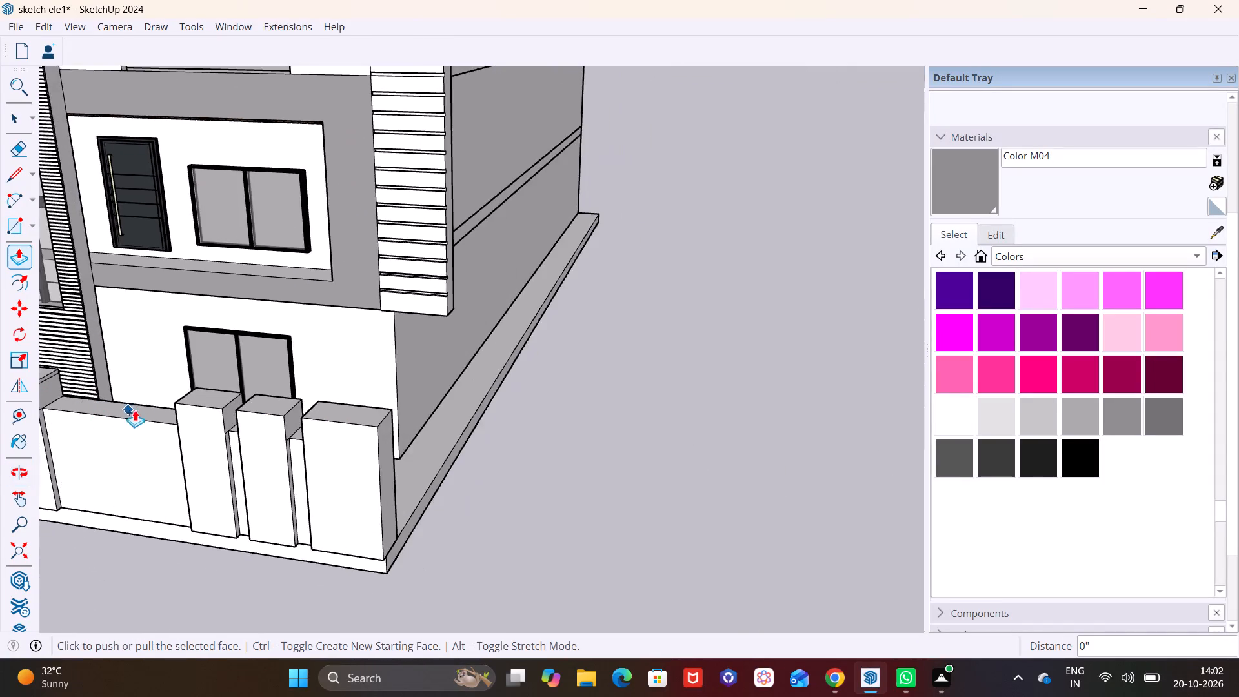
scroll(137, 409, up, 8)
key(space)
click(271, 387)
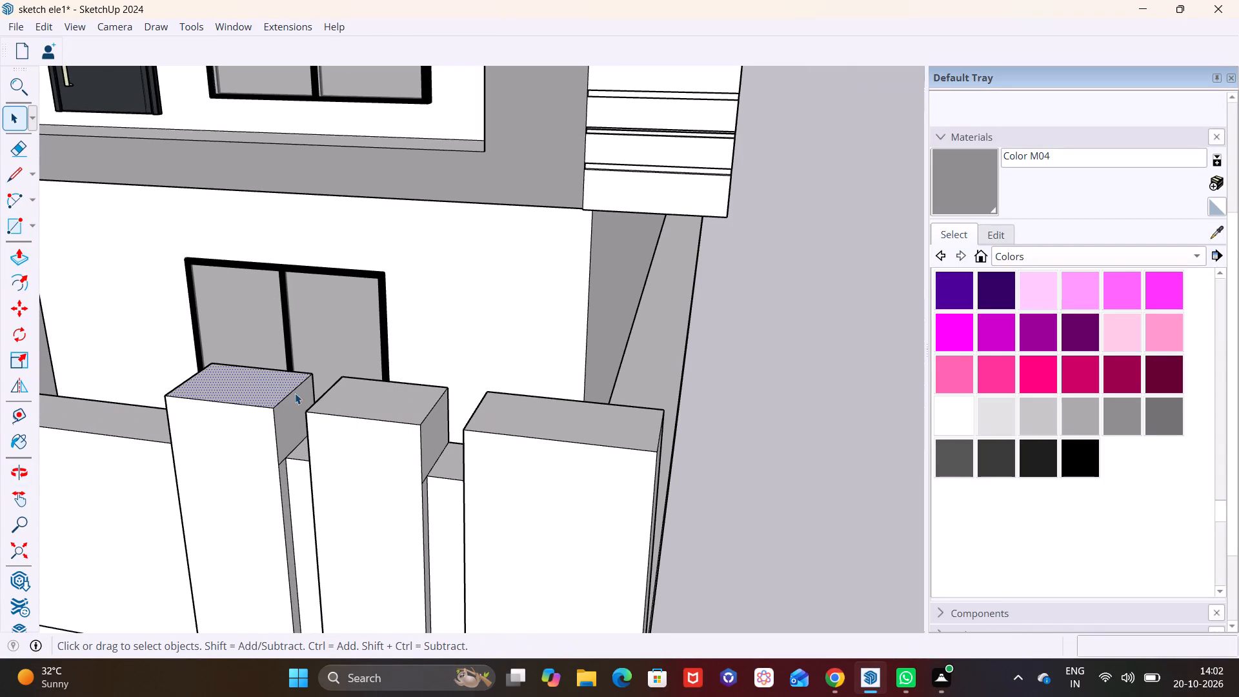
click(18, 254)
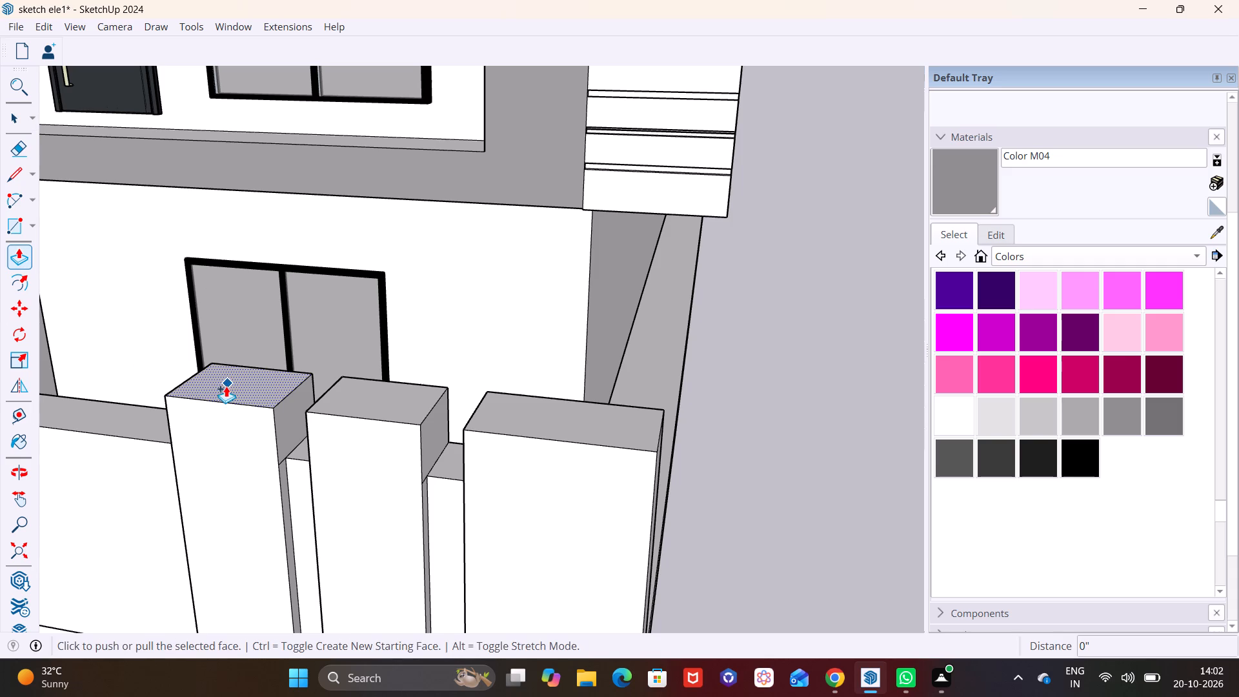
double_click(226, 386)
key(space)
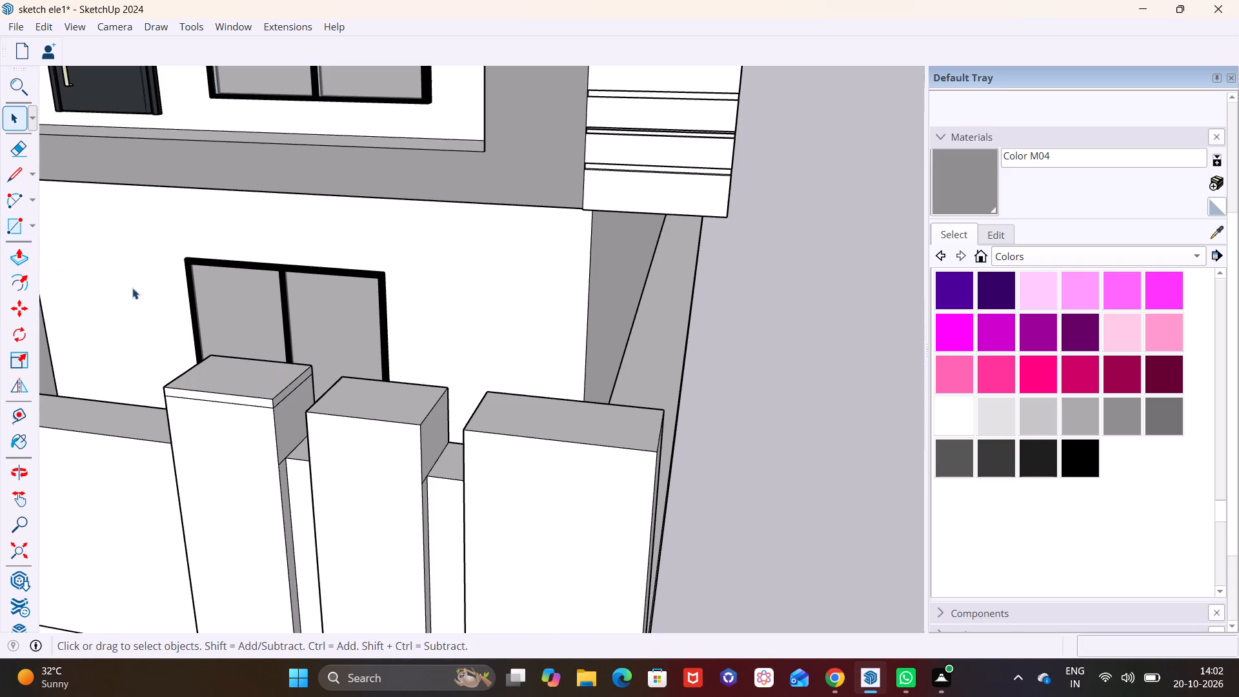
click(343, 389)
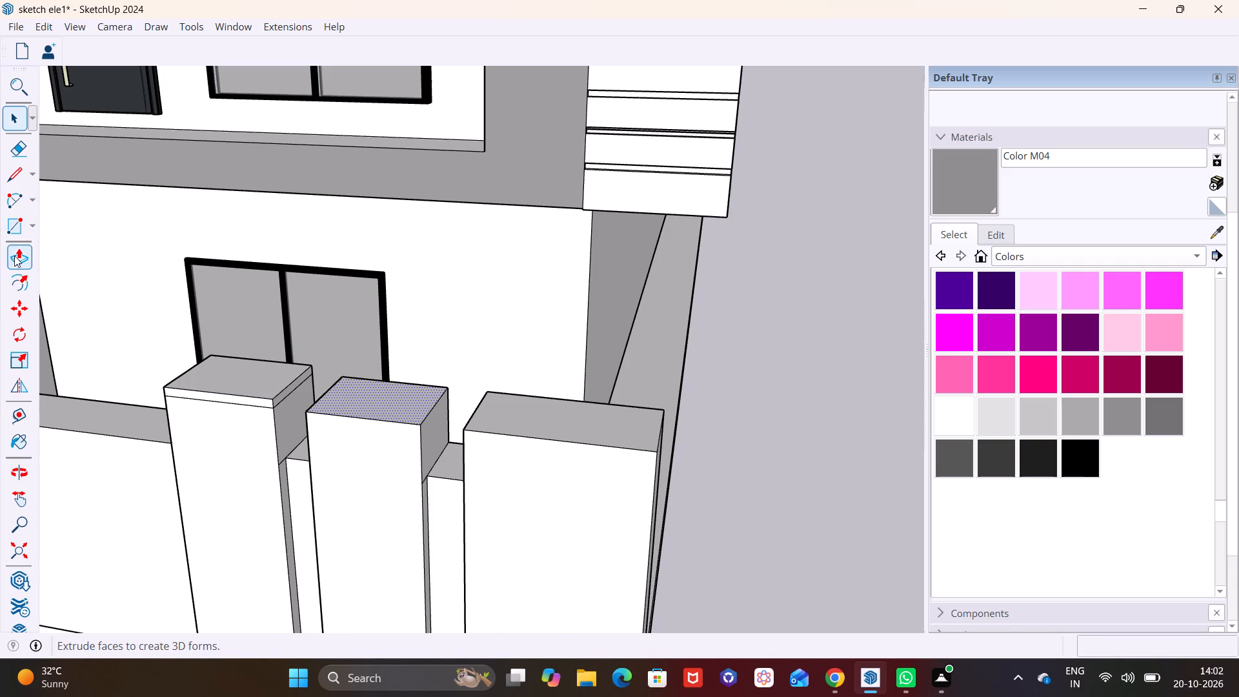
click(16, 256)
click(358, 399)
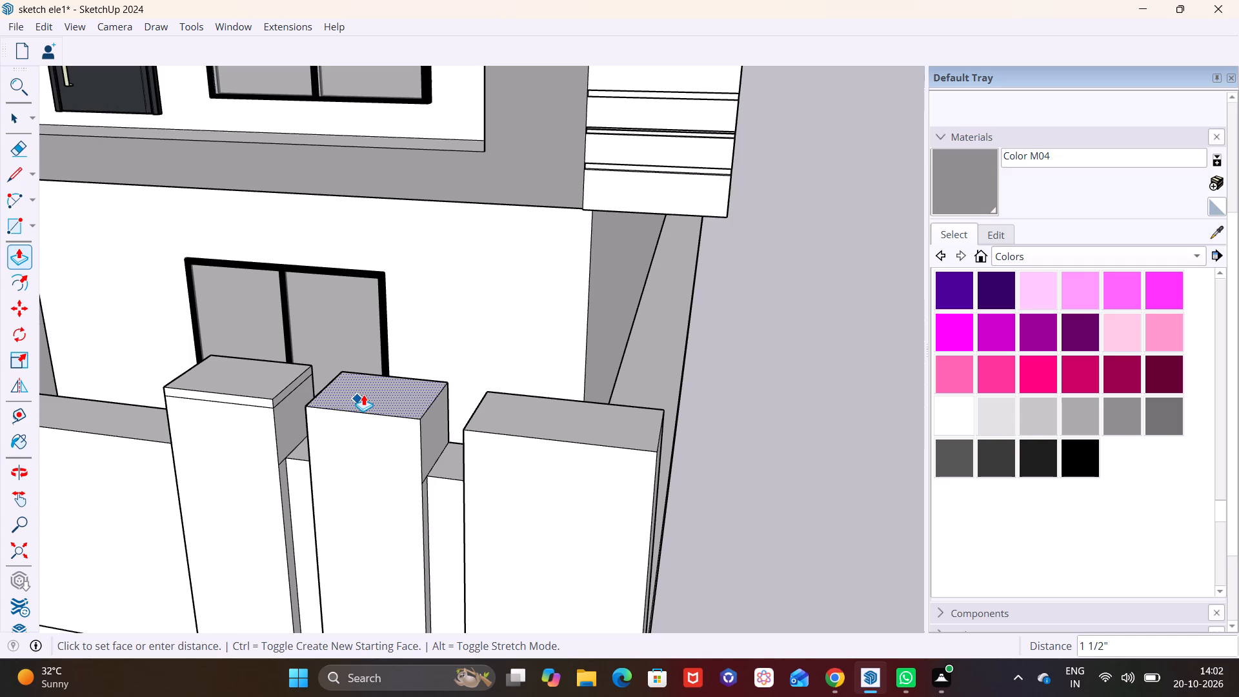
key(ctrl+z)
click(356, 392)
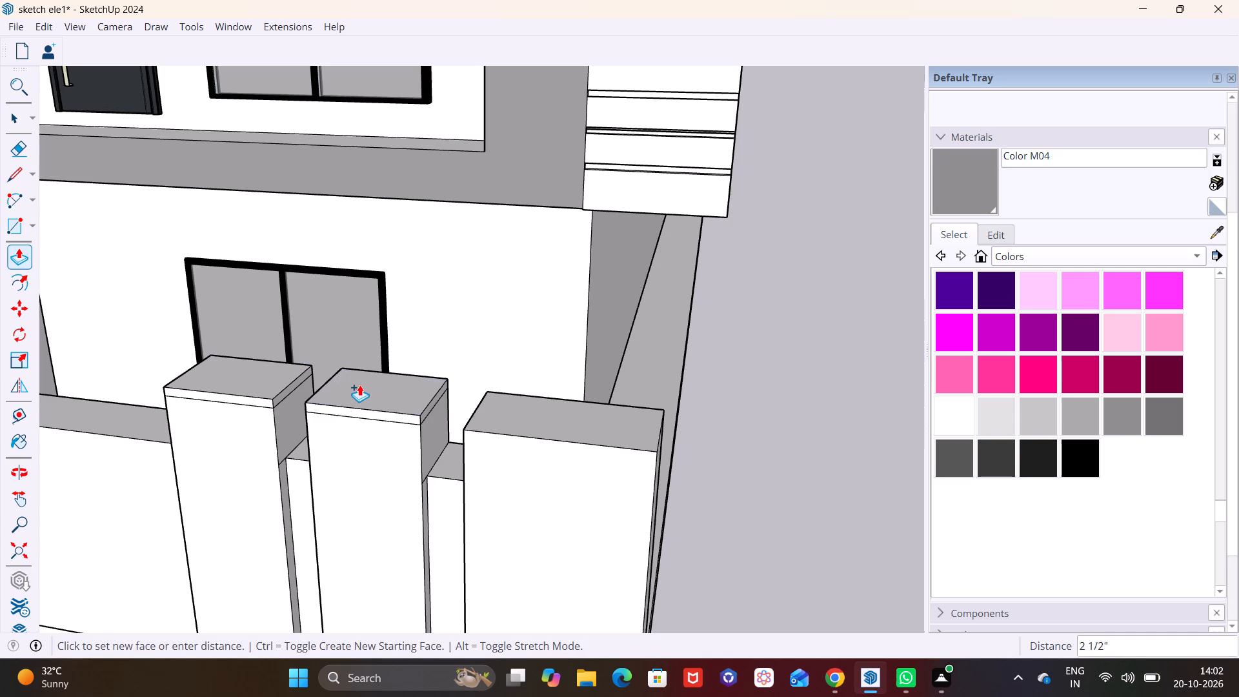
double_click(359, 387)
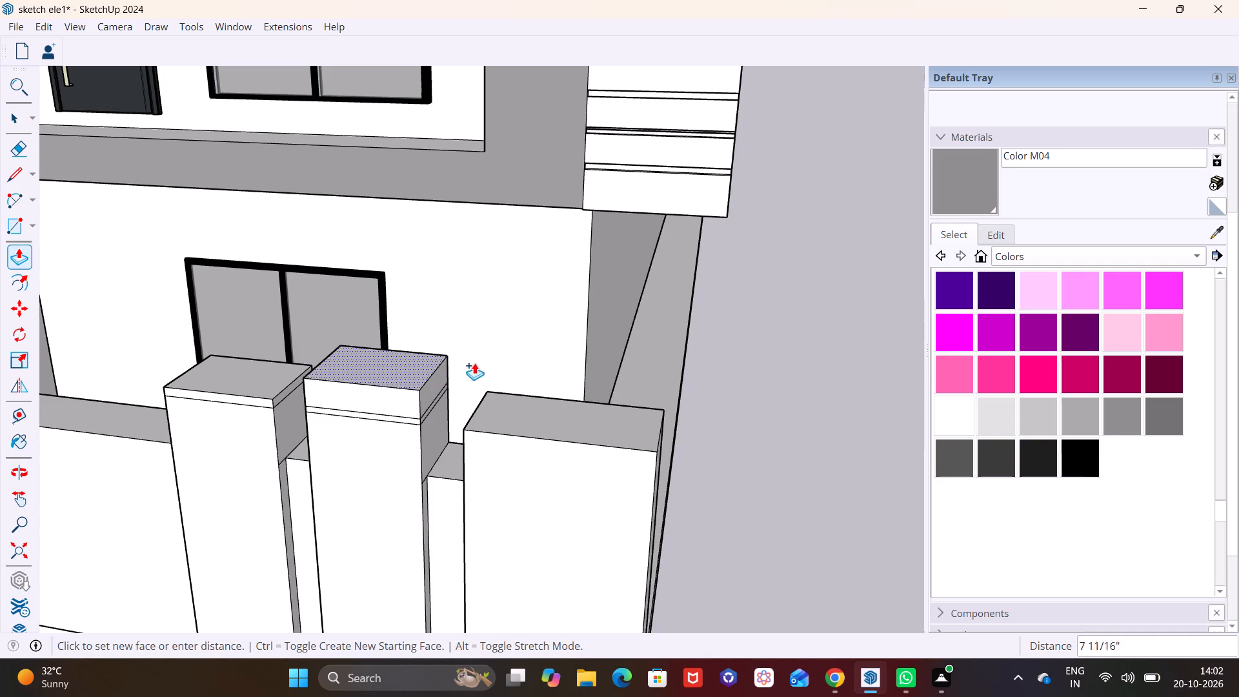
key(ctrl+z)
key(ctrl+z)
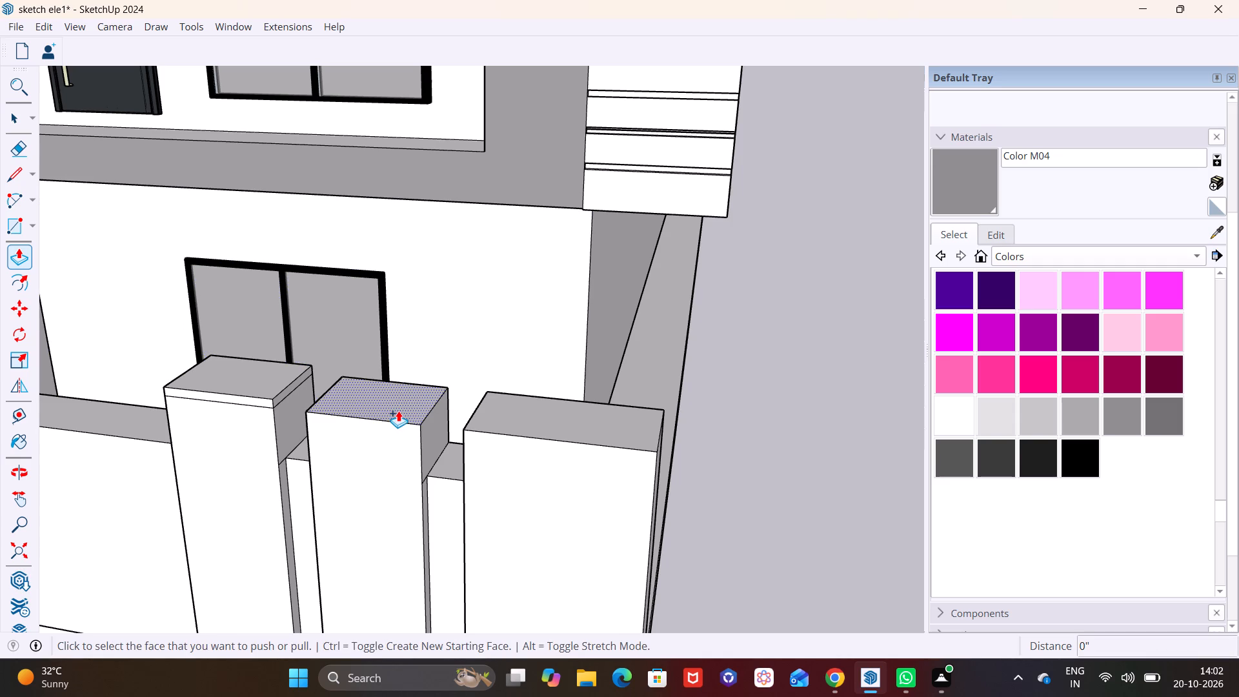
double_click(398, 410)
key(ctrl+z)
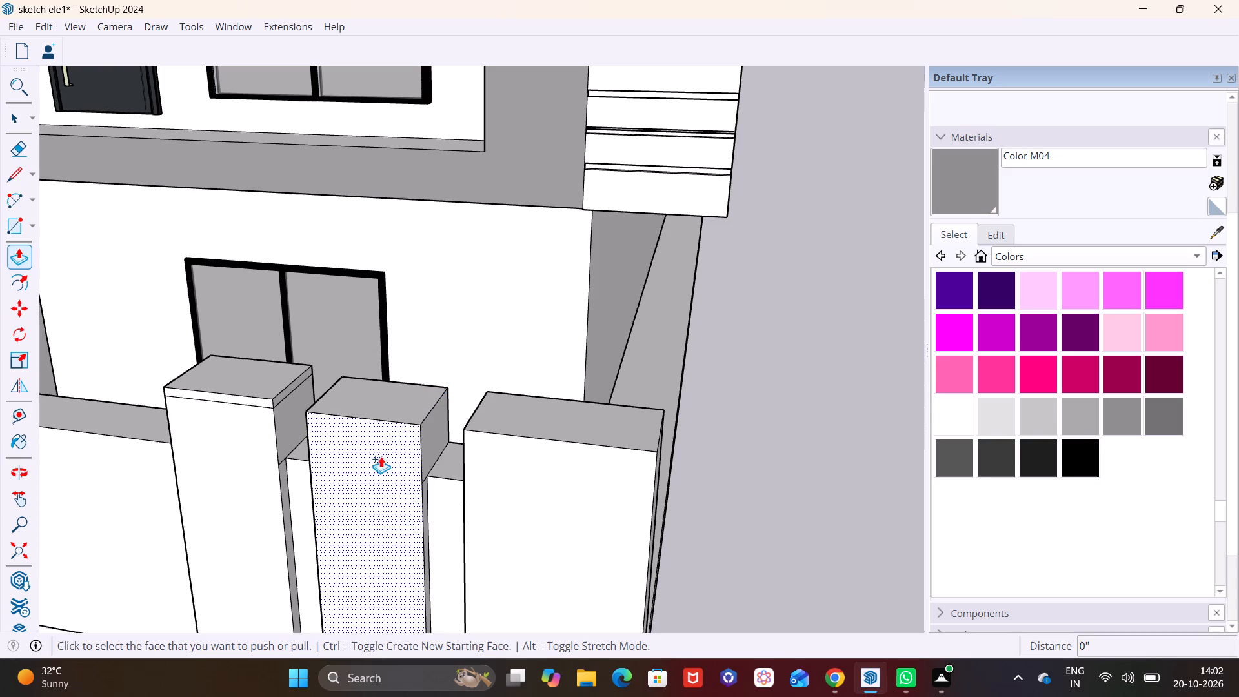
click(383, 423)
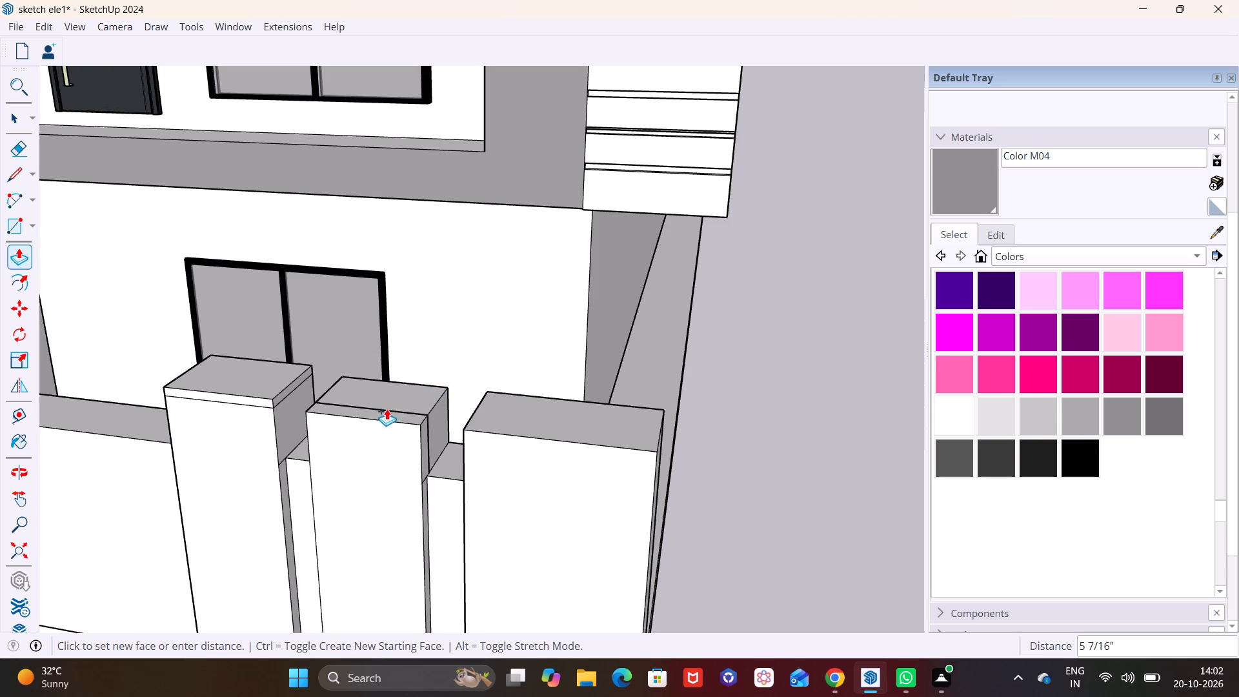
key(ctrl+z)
Add the same 2 7/16" cap layer on top of the last two raised blocks at the wall's far end.
click(369, 393)
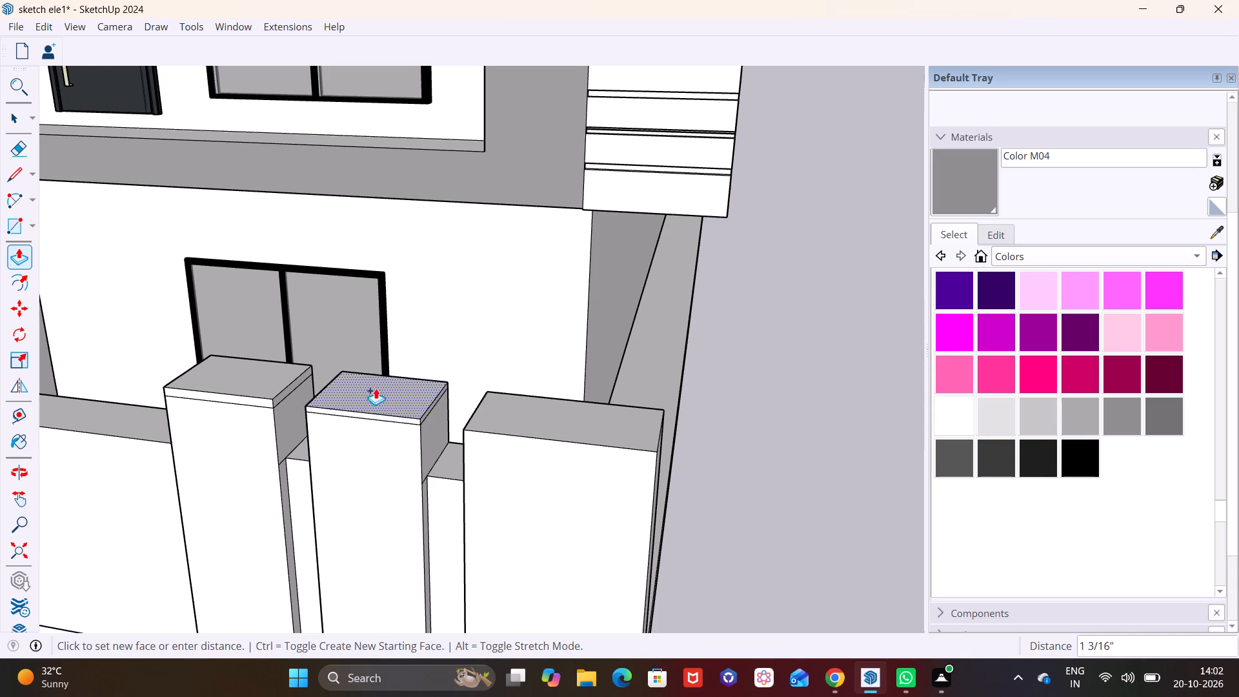
click(298, 383)
key(space)
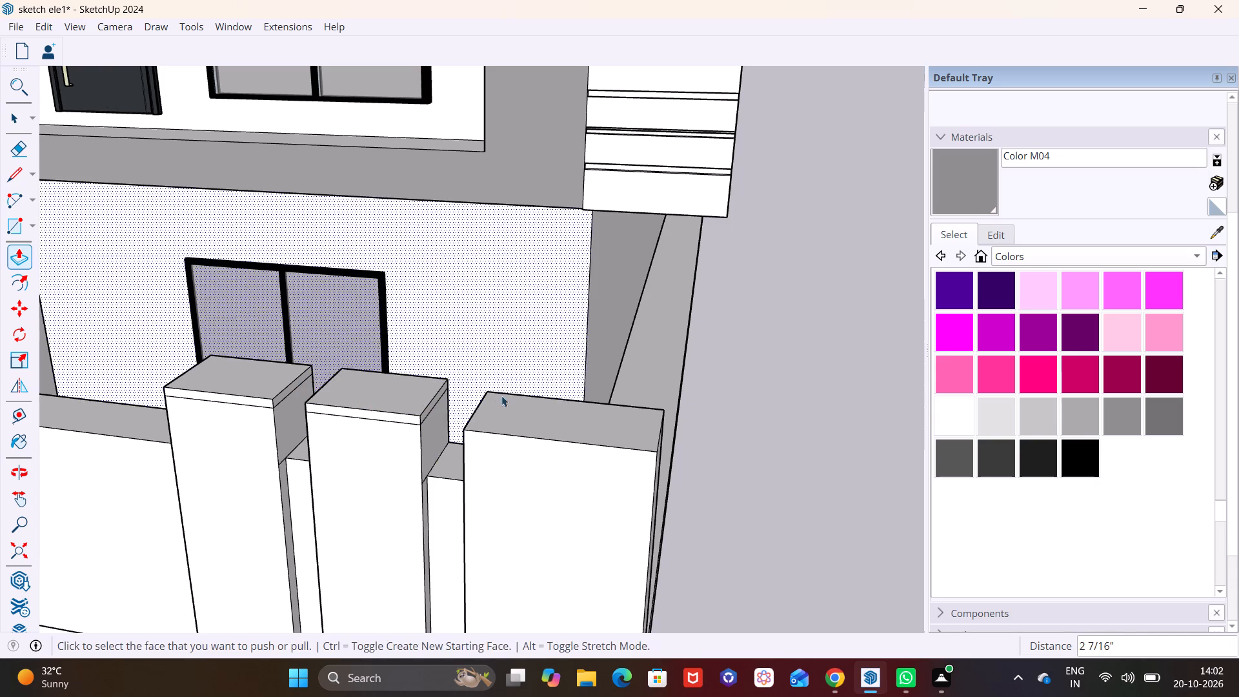
click(508, 403)
click(16, 254)
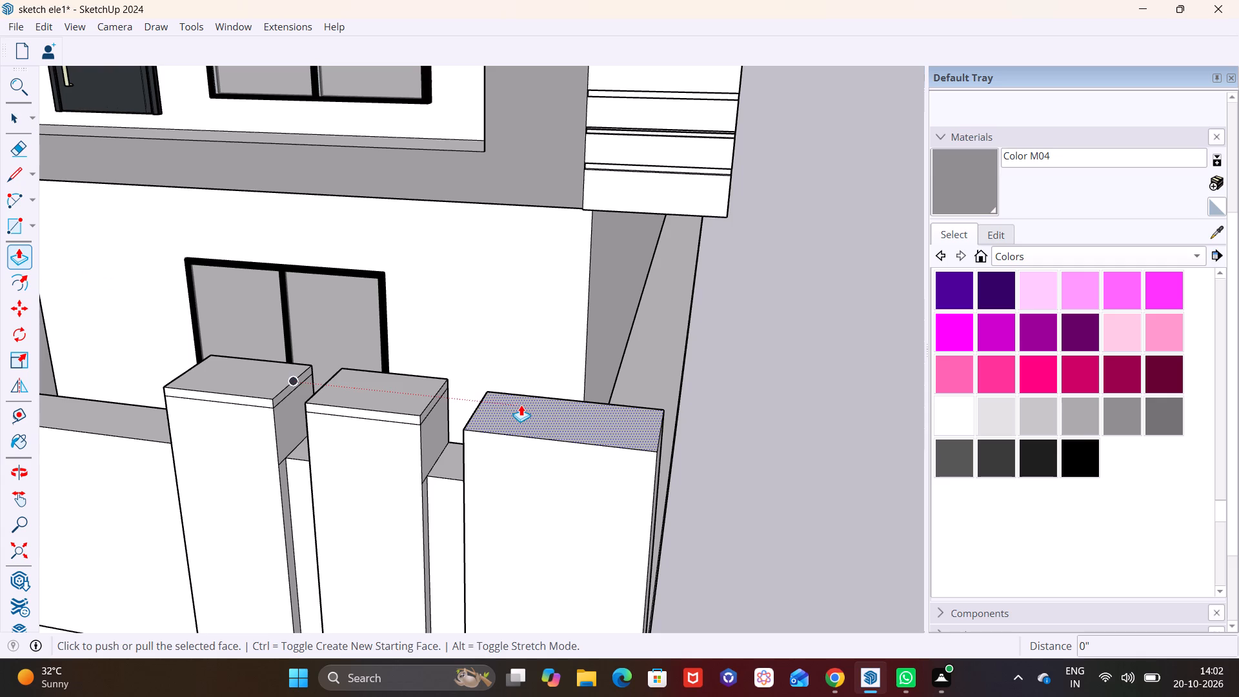
double_click(530, 410)
key(ctrl+z)
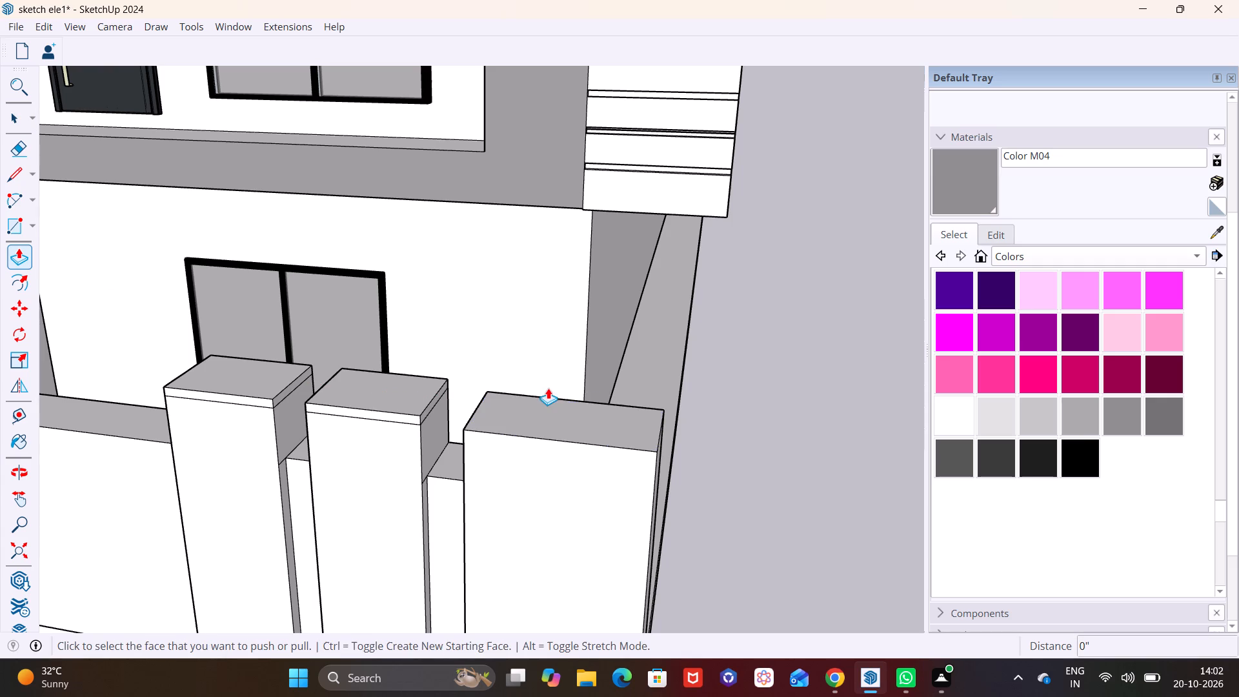
double_click(547, 410)
key(space)
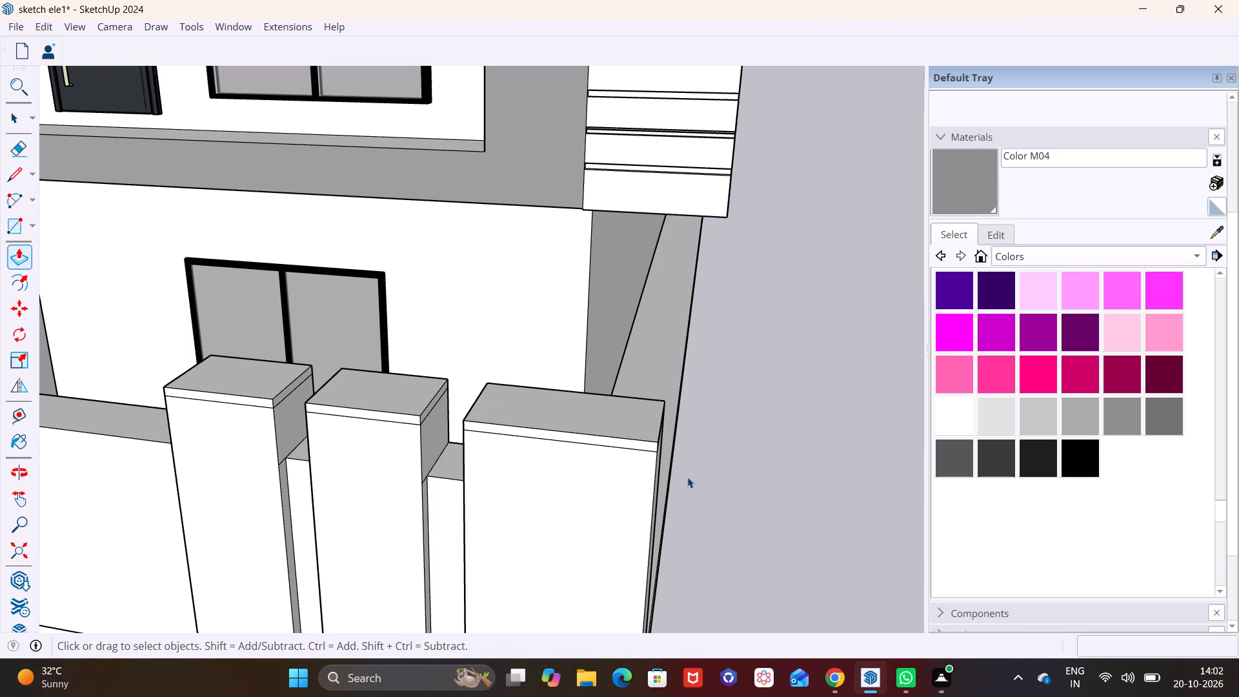
click(690, 475)
Examine the capped wall blocks along the house front from low and raised angles.
scroll(0, 362, down, 9)
middle_drag(134, 398, 385, 314)
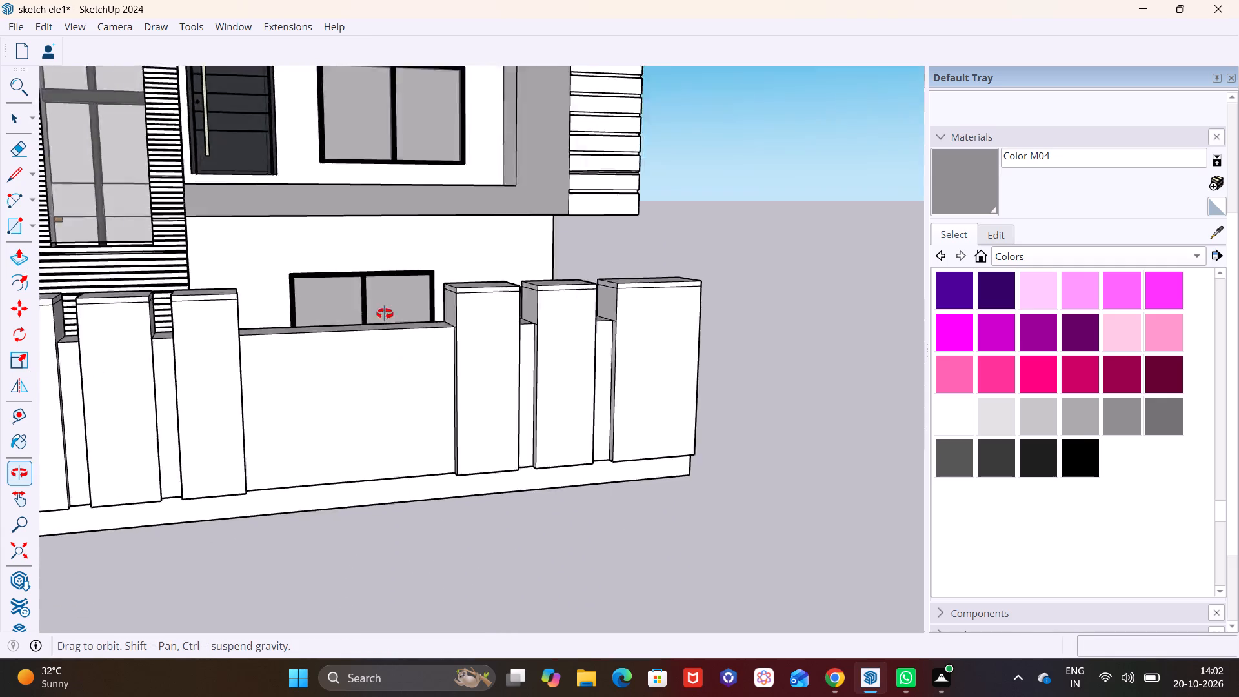
middle_drag(385, 314, 360, 275)
click(0, 181)
middle_drag(0, 181, 215, 247)
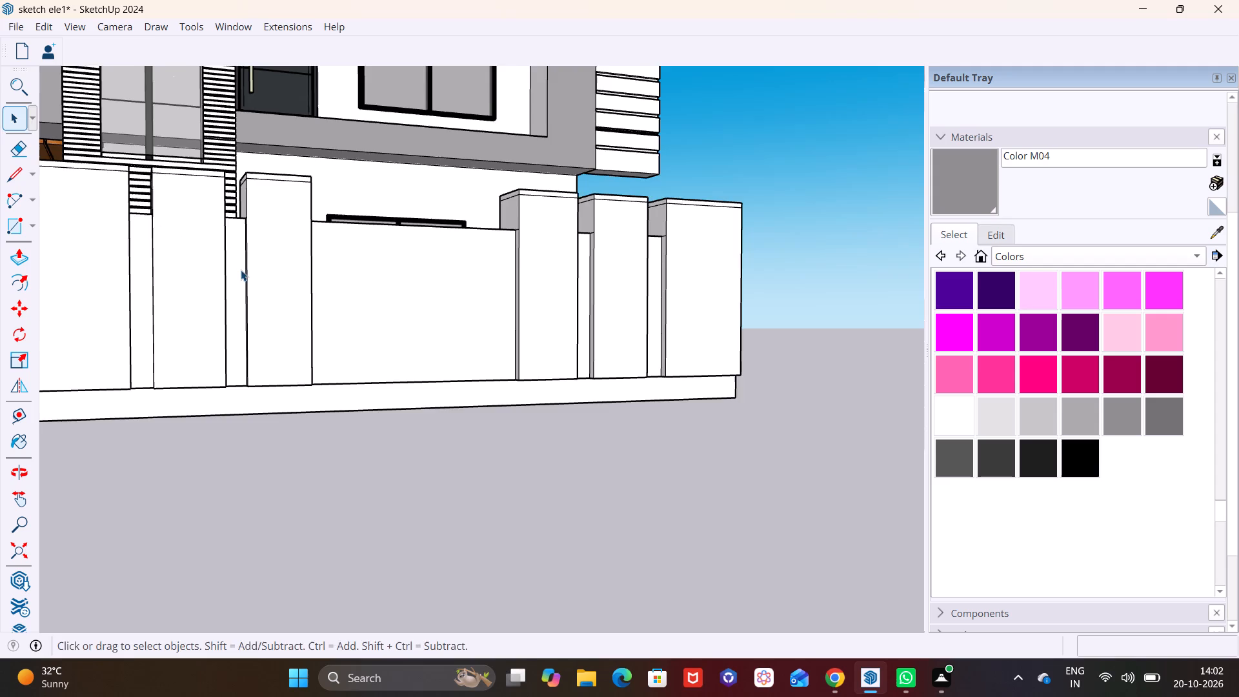
middle_drag(254, 293, 285, 343)
scroll(285, 343, down, 3)
middle_drag(375, 352, 215, 372)
shift+middle_drag(274, 310, 464, 419)
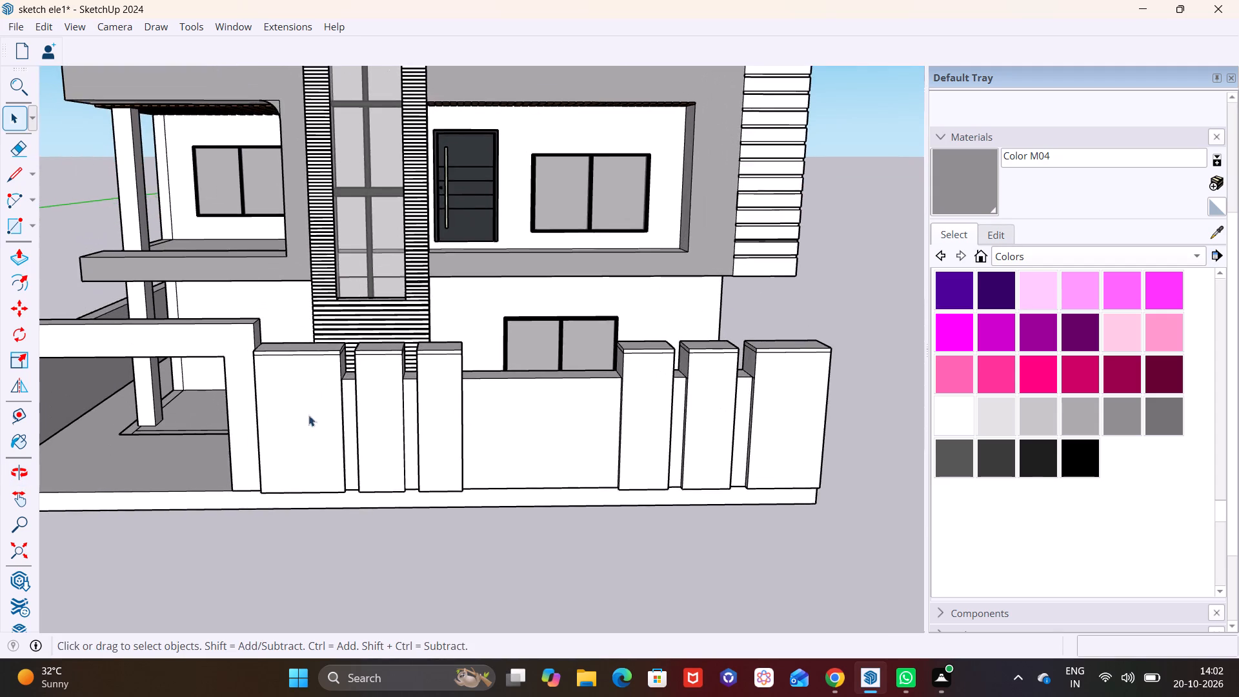
Draw a strip about 2 1/16" by 4' 3 3/16" just below the cap on the portal-side block's front, and group it.
scroll(288, 399, up, 5)
middle_drag(356, 387, 387, 338)
scroll(324, 327, up, 5)
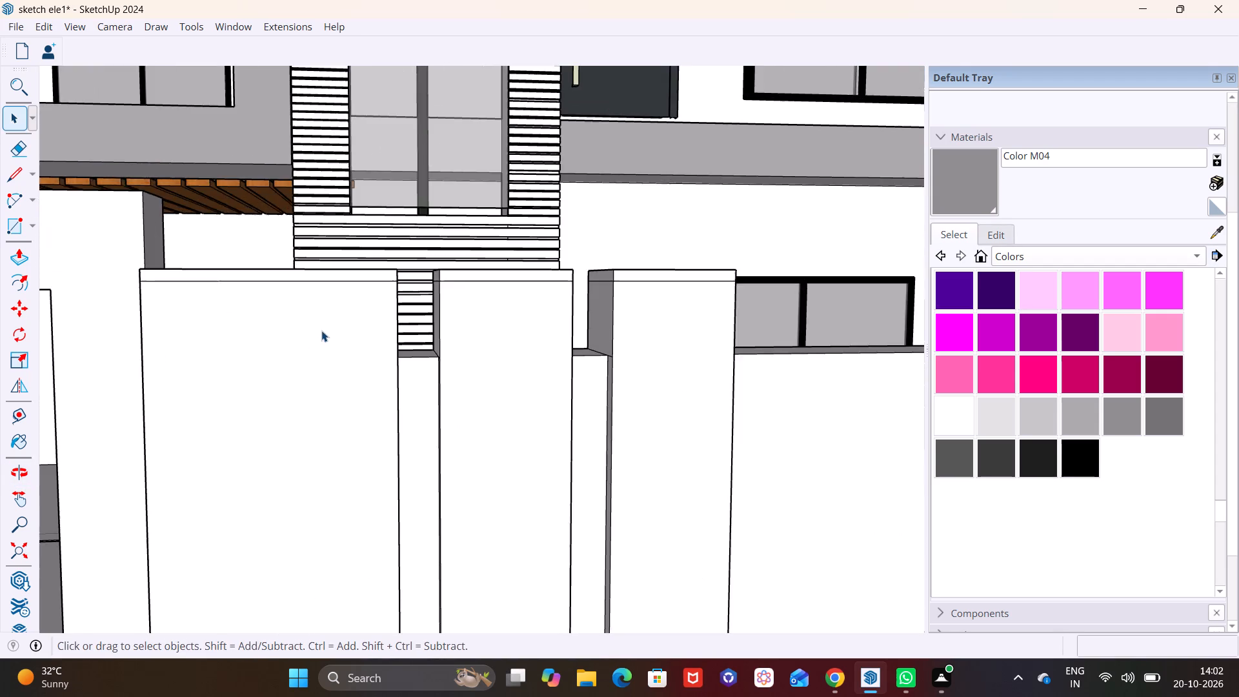
middle_drag(321, 340, 303, 354)
scroll(288, 314, up, 3)
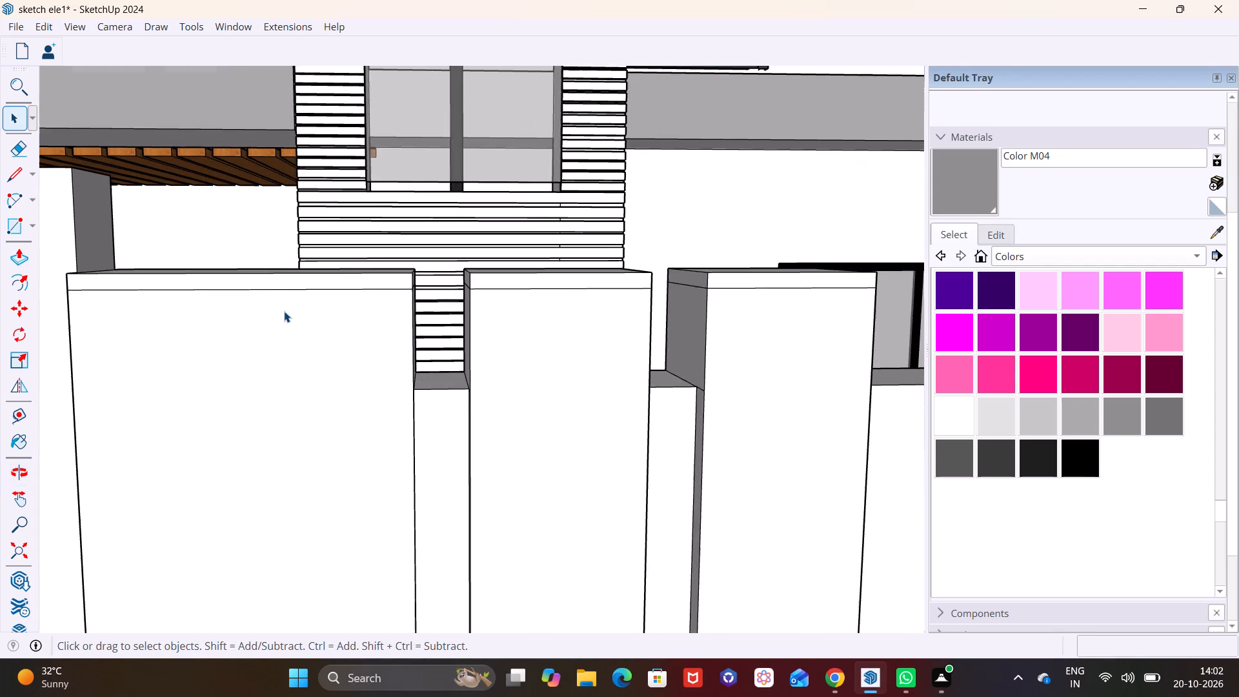
shift+middle_drag(287, 310, 290, 329)
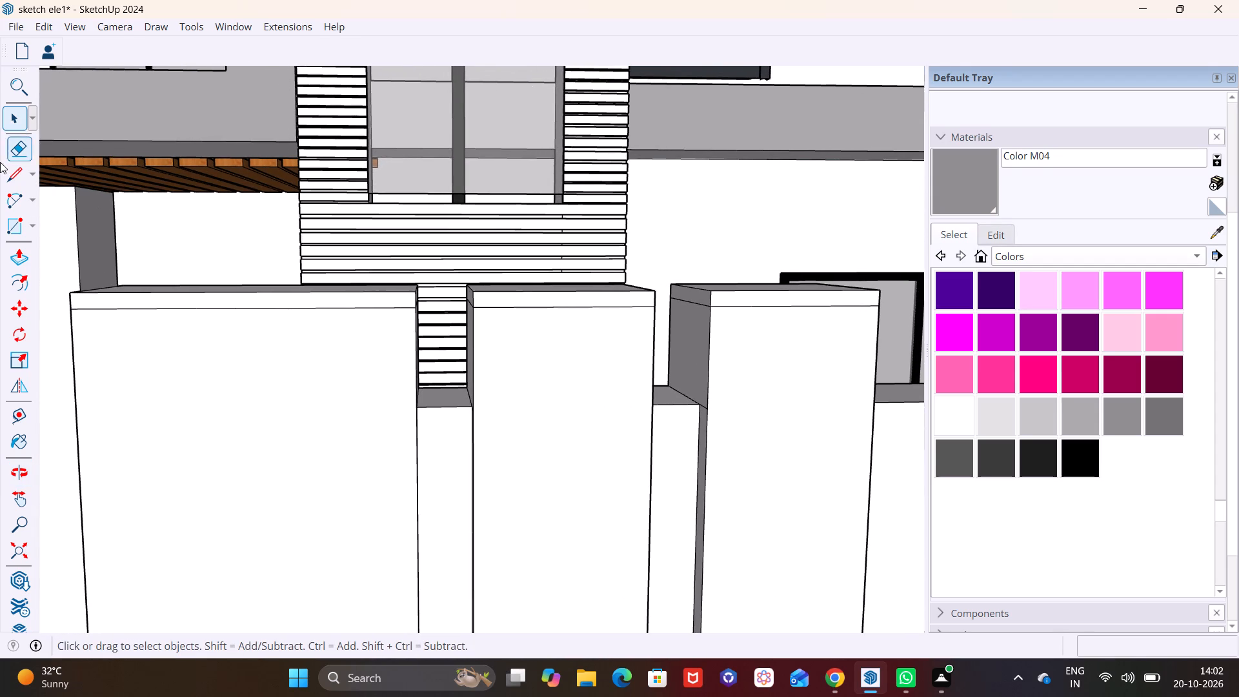
click(32, 221)
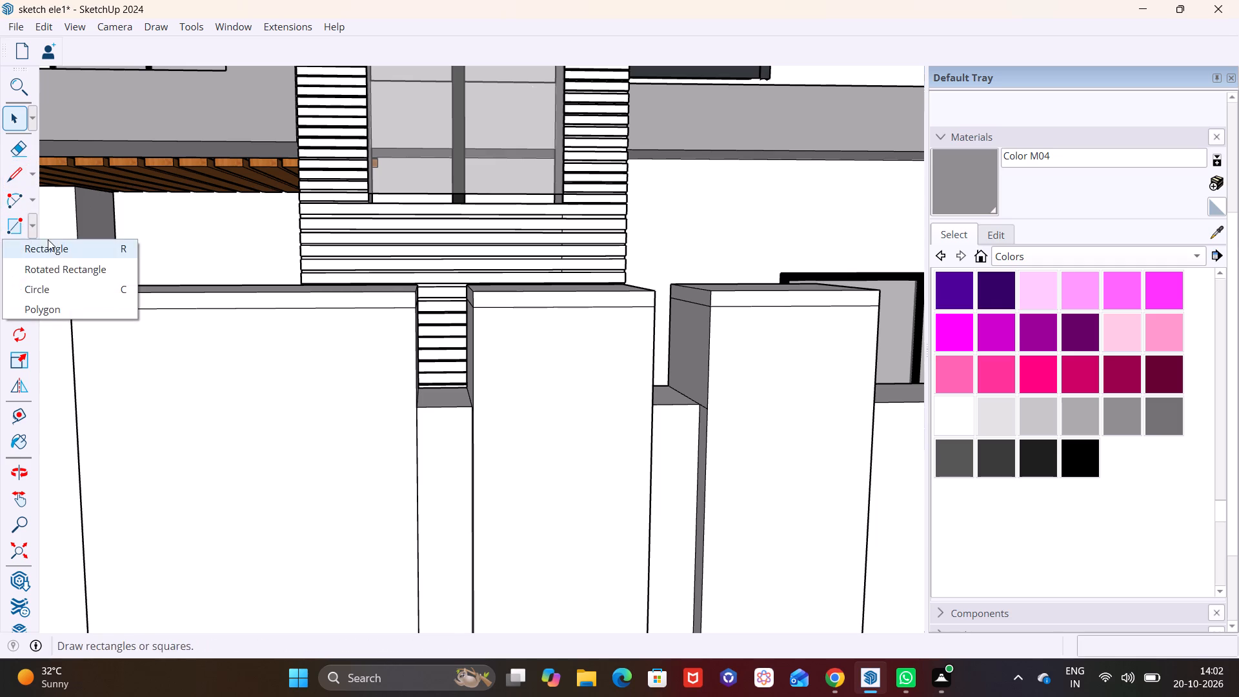
click(50, 245)
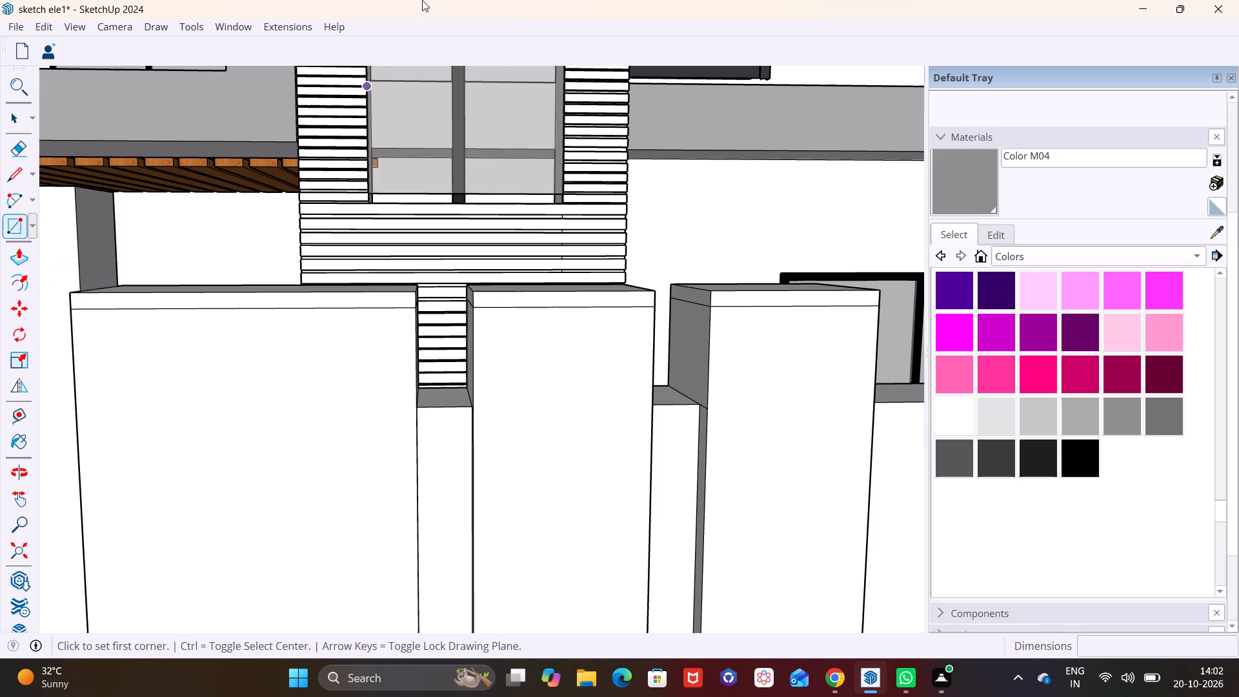
click(71, 312)
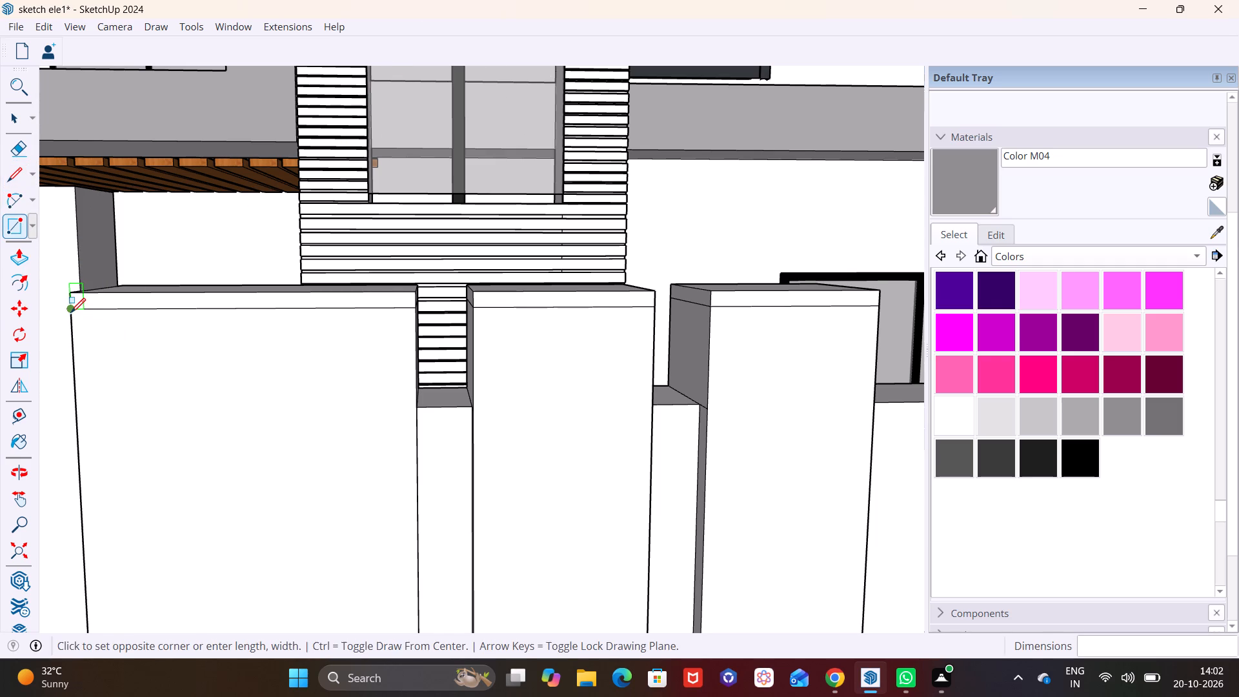
click(419, 321)
key(space)
double_click(326, 312)
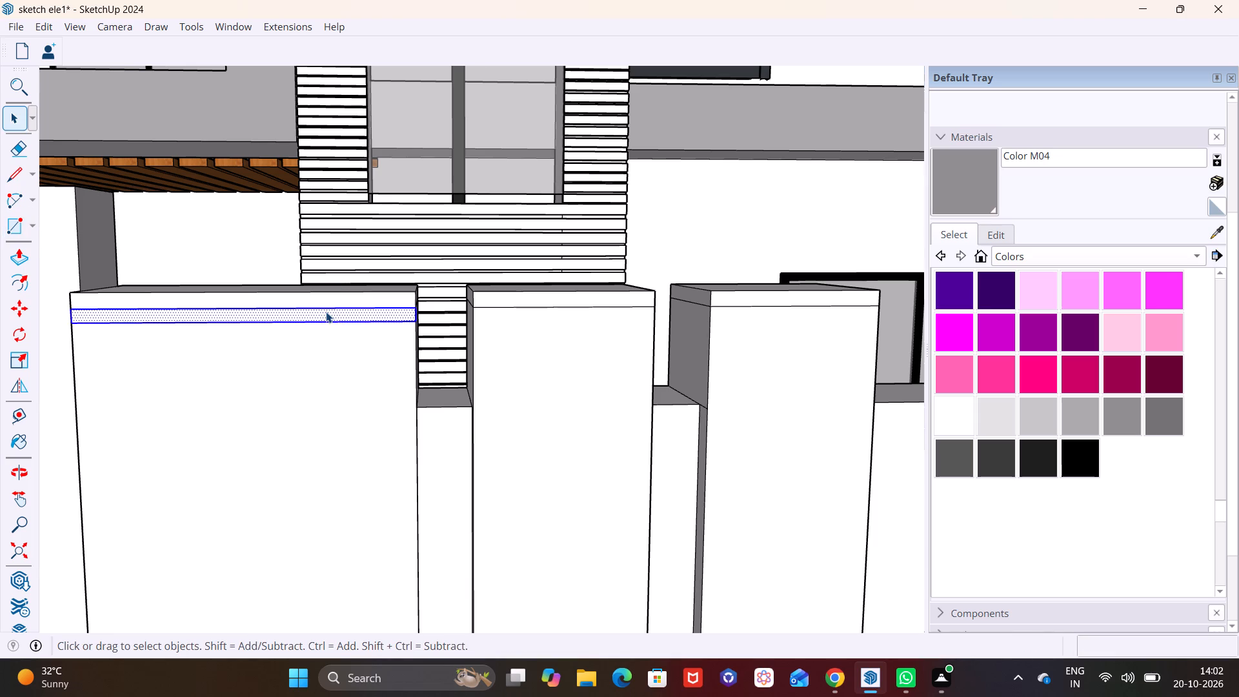
right_click(326, 312)
click(383, 467)
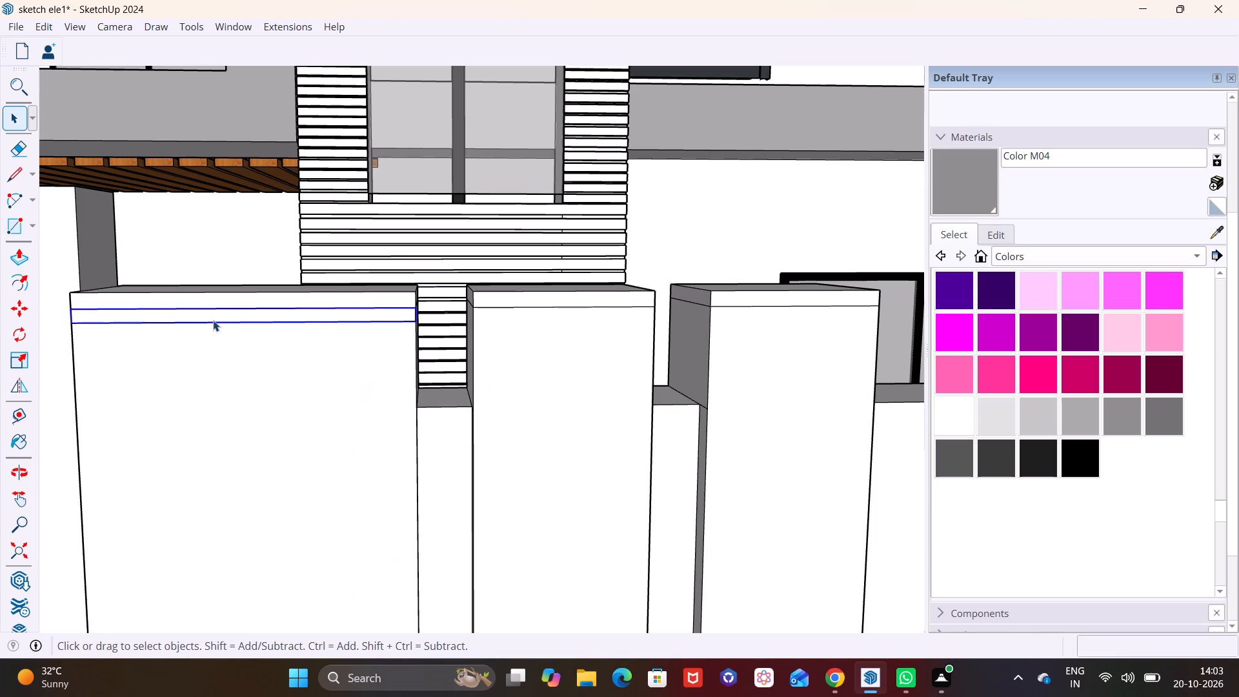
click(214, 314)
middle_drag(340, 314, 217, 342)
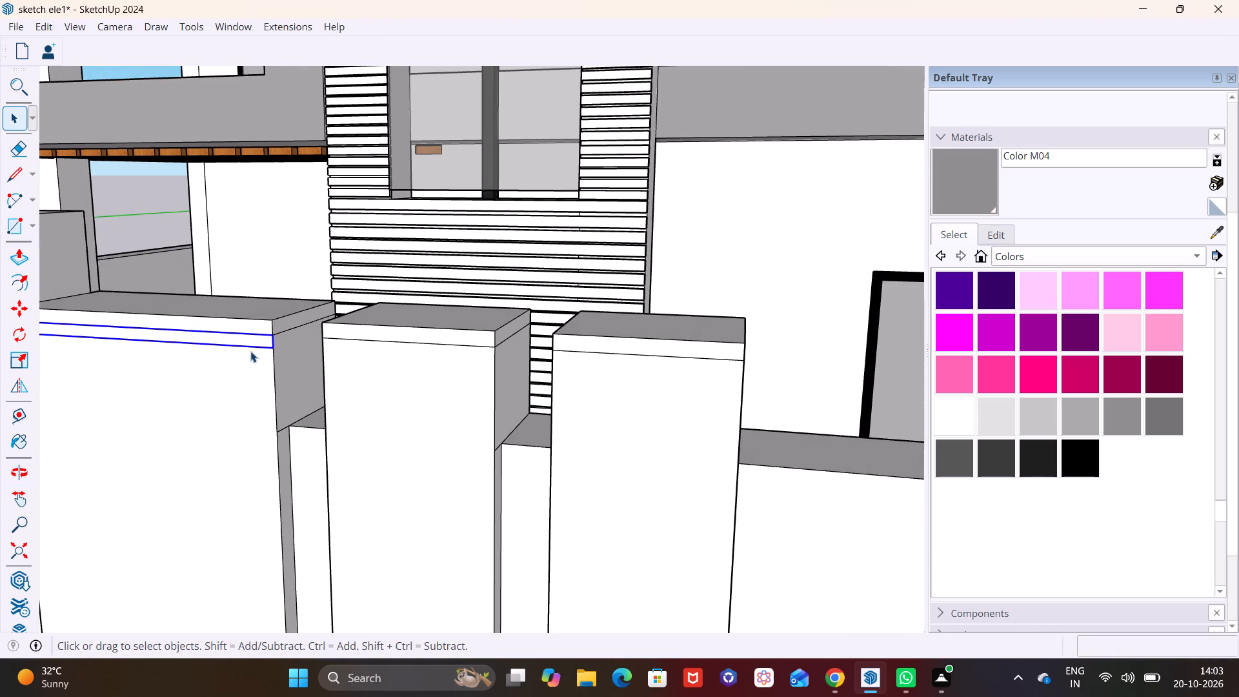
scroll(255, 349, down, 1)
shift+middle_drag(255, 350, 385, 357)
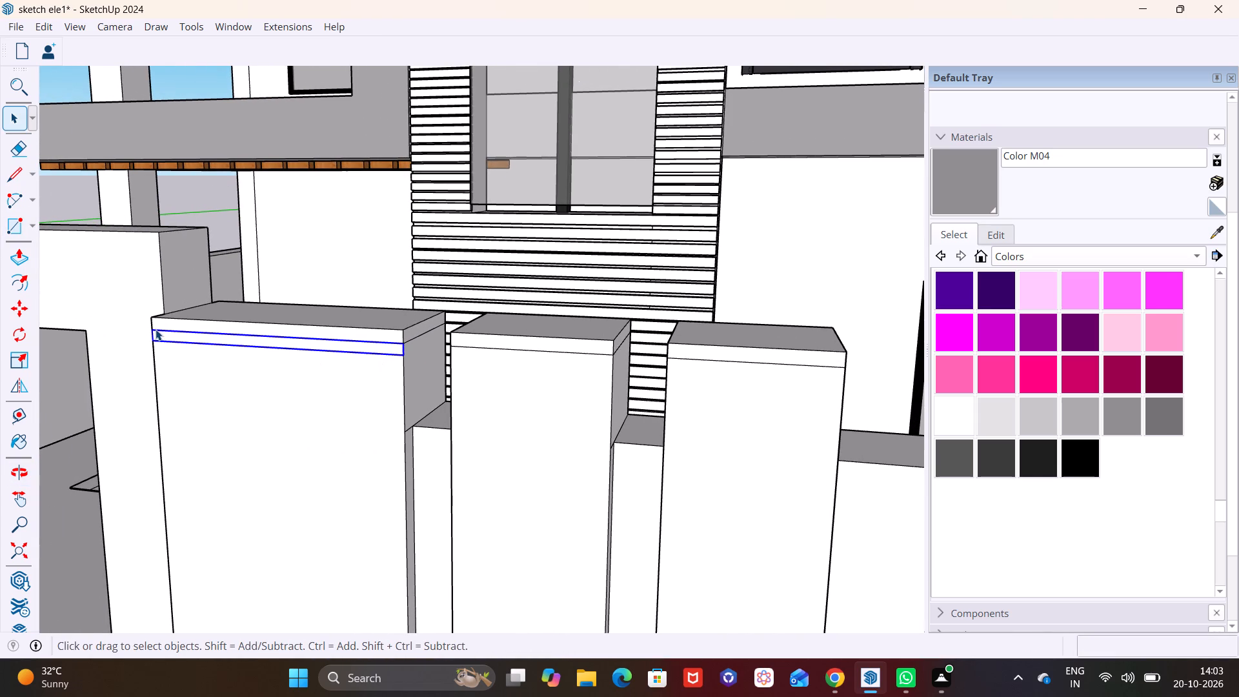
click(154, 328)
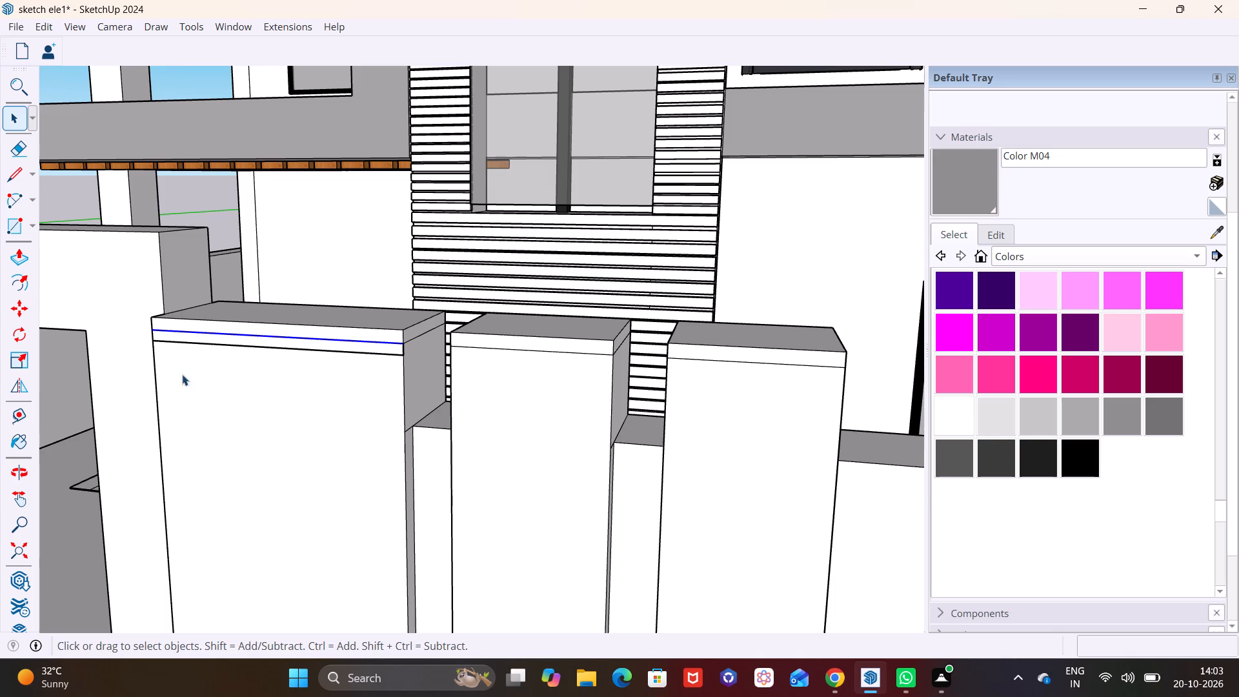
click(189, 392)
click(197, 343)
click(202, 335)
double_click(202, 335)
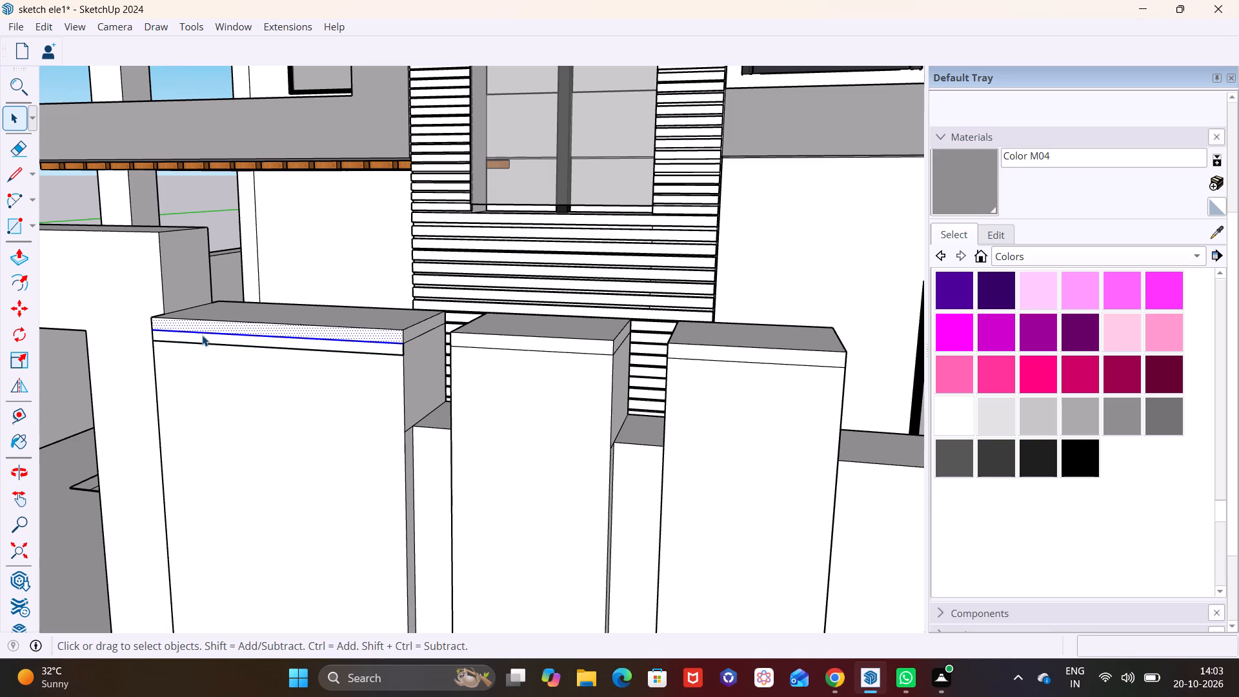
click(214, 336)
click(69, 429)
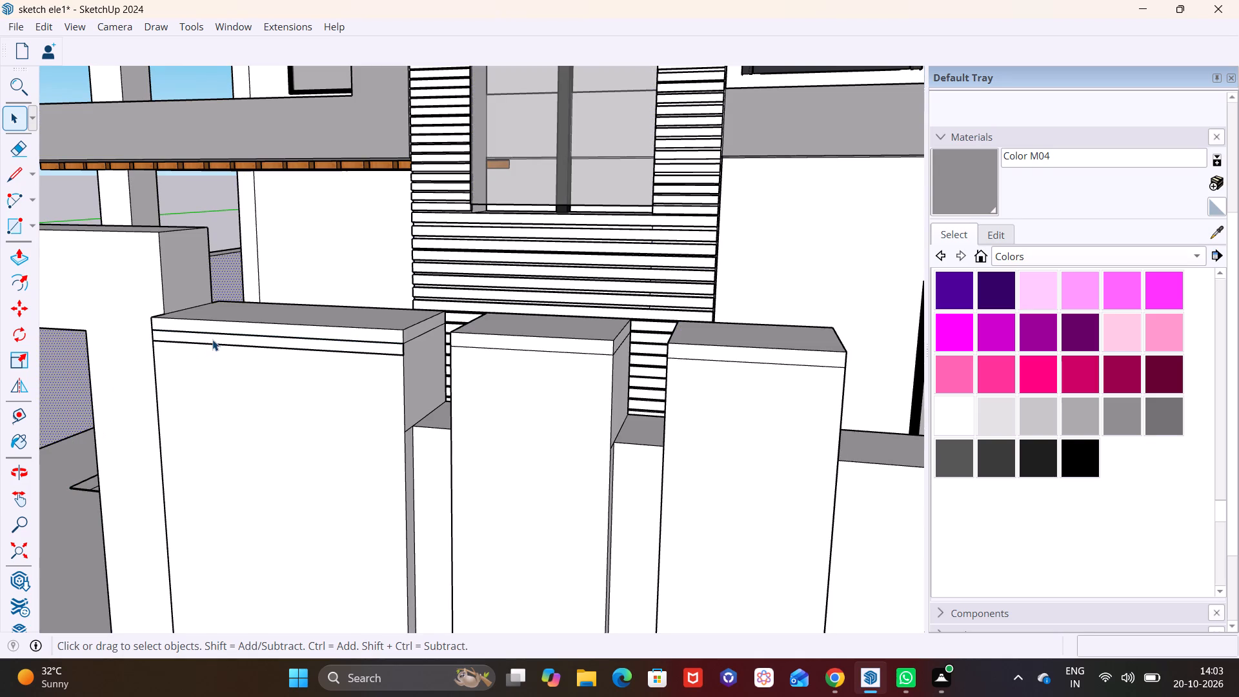
Copy the grouped strip four times down the portal-side block's front, spaced about 3 5/16" to 3 15/16" apart.
click(213, 339)
key(m)
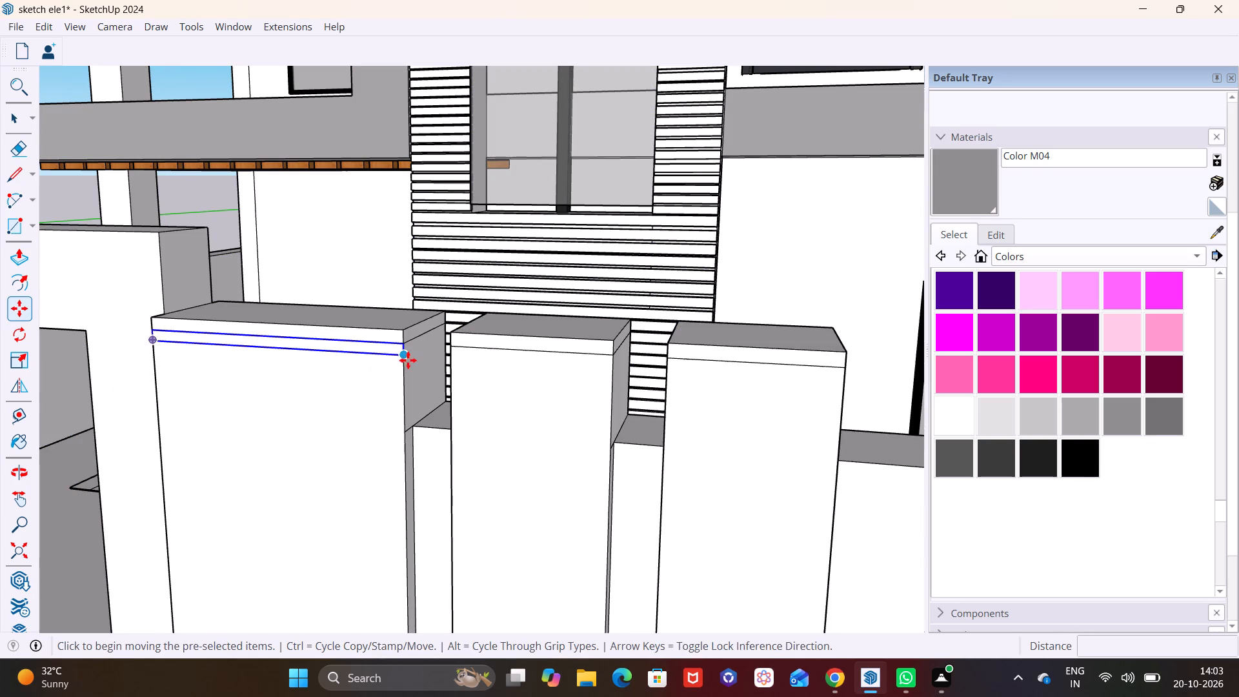
click(402, 354)
scroll(335, 367, up, 2)
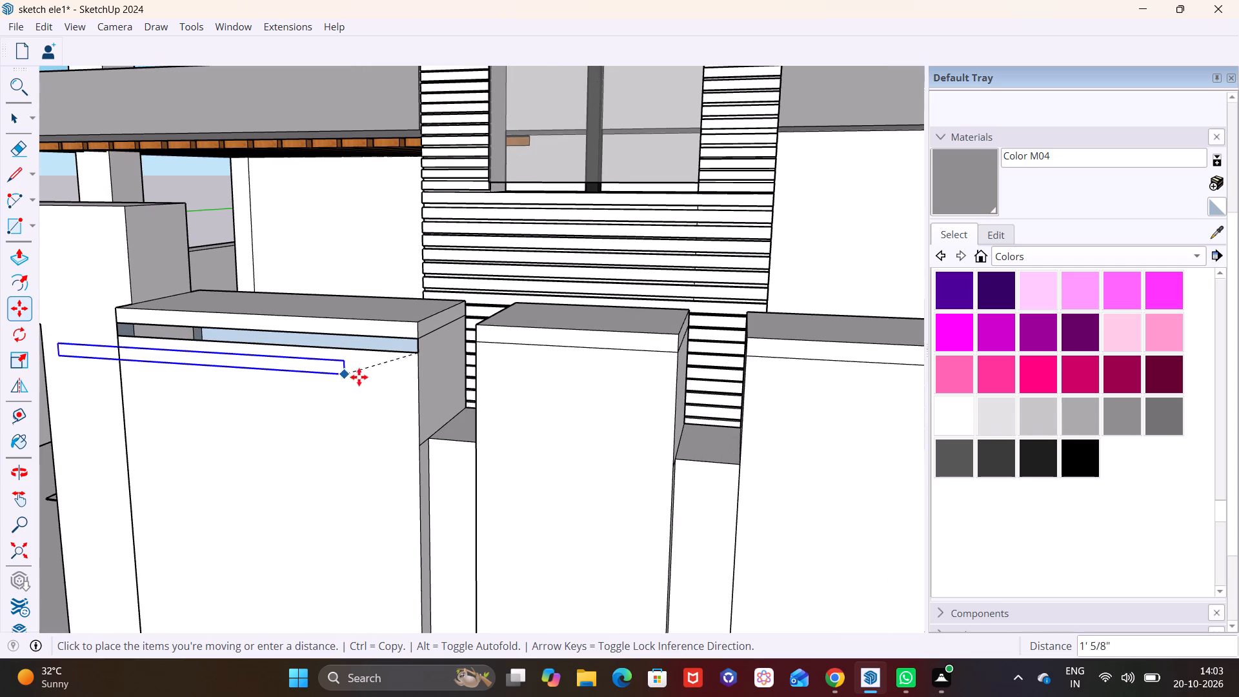
key(ctrl+z)
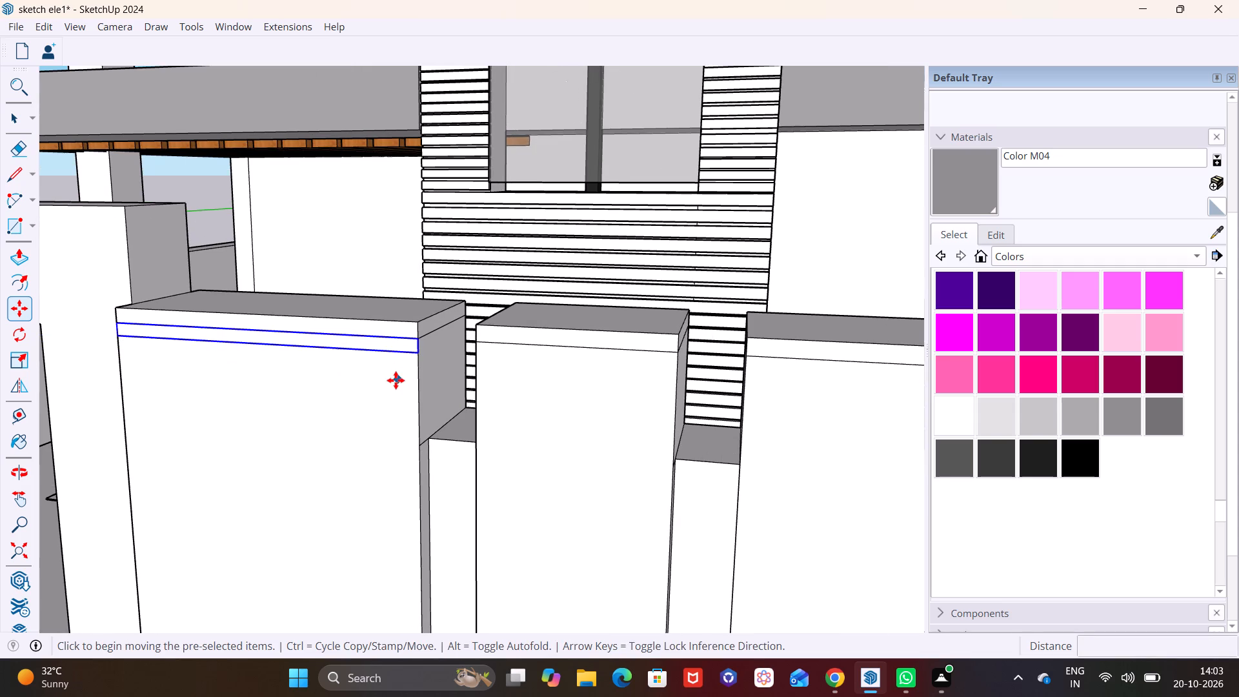
click(417, 352)
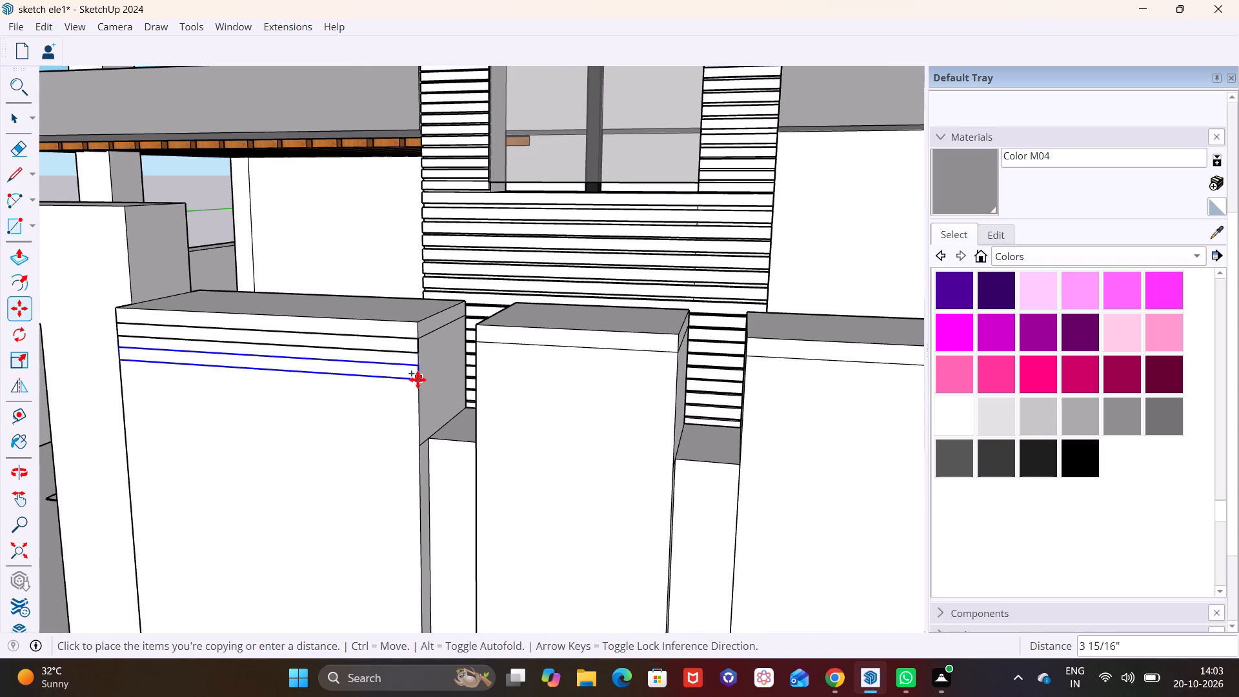
click(418, 378)
click(418, 379)
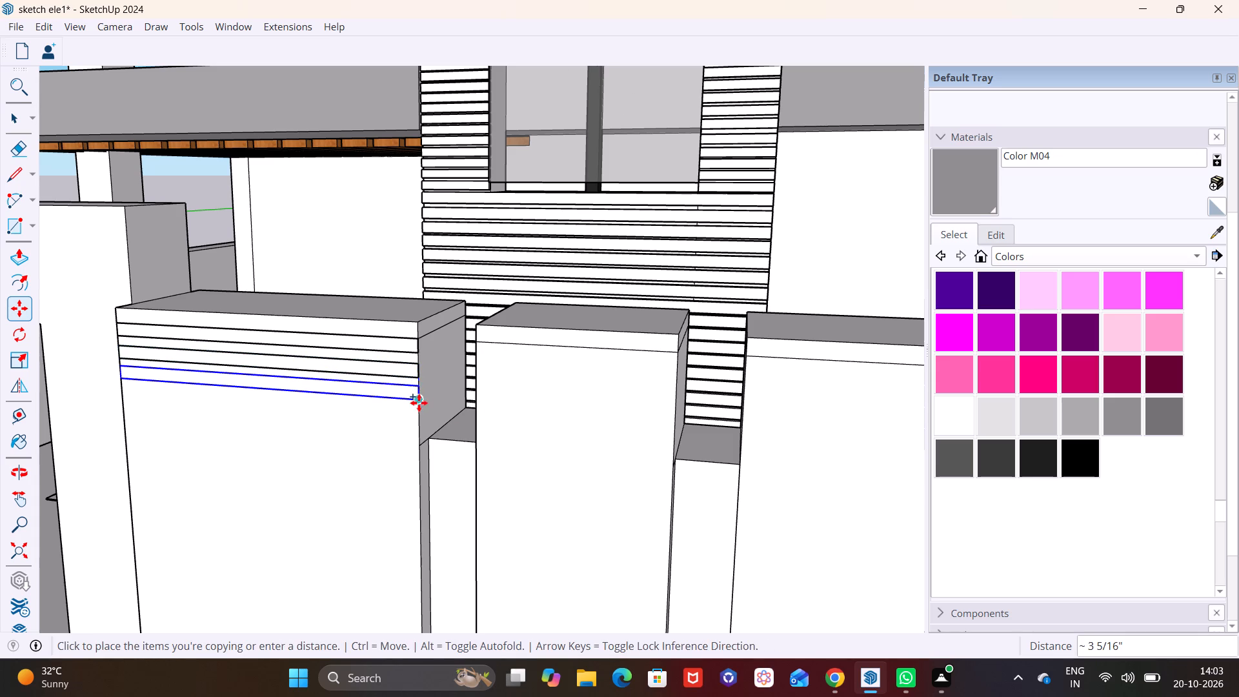
click(418, 405)
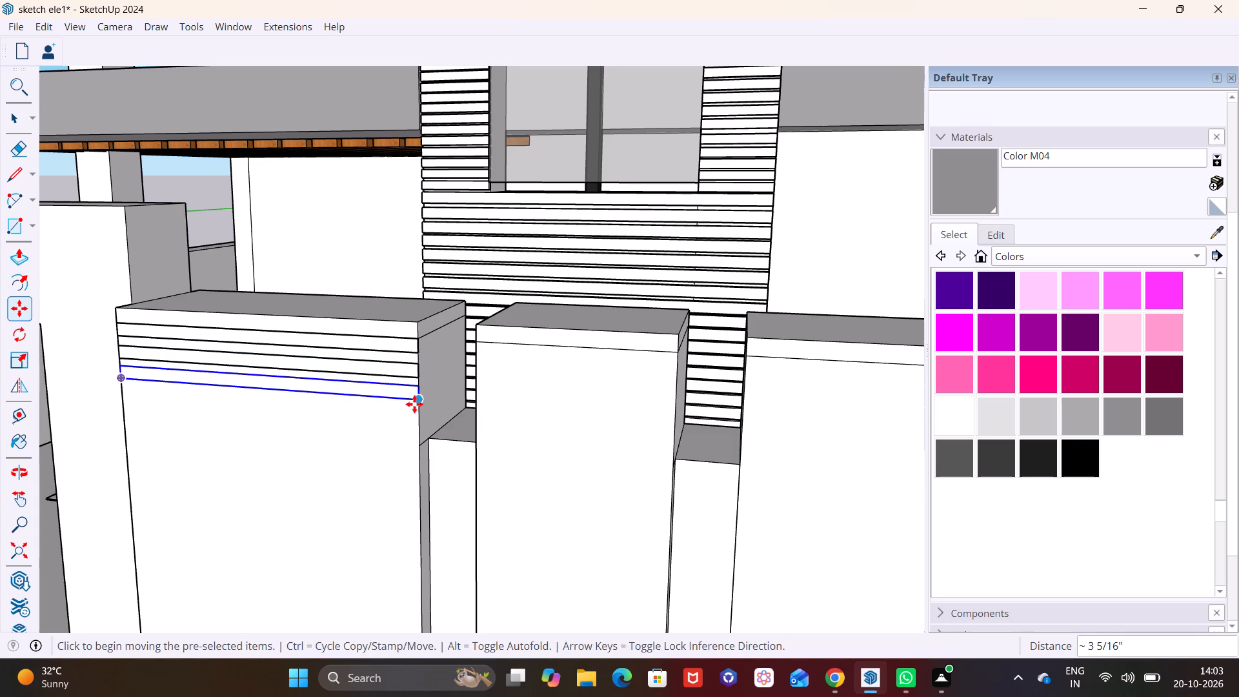
click(417, 402)
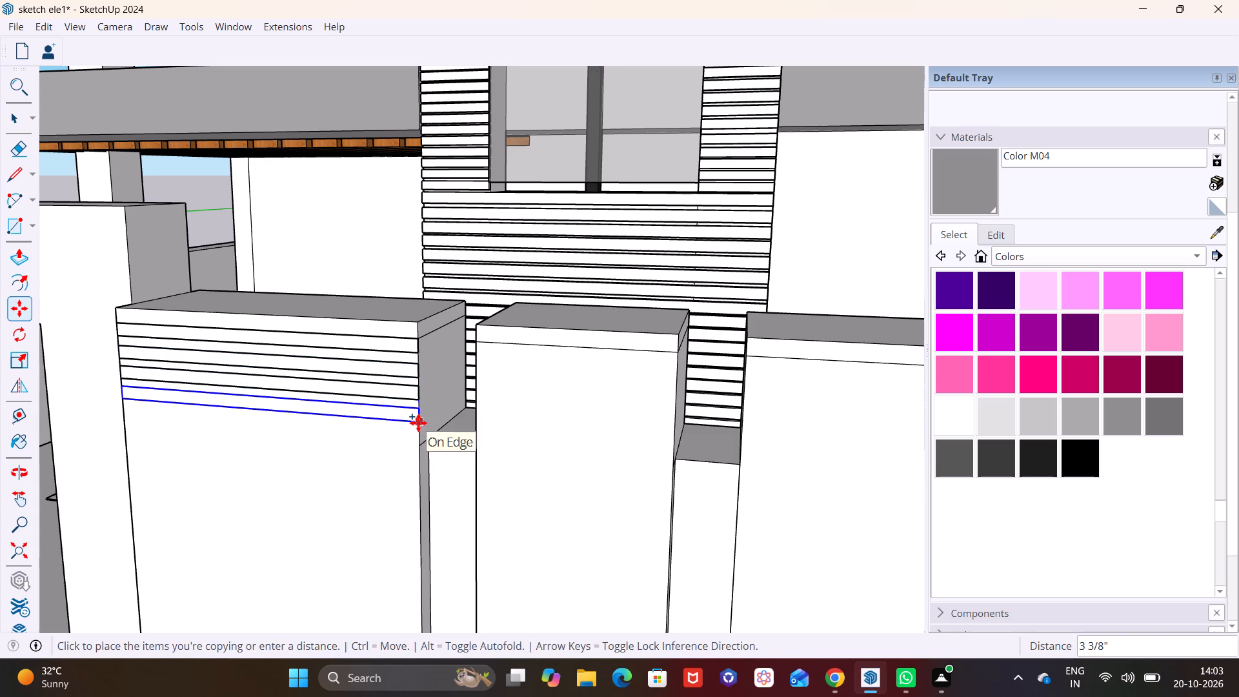
click(418, 423)
click(418, 423)
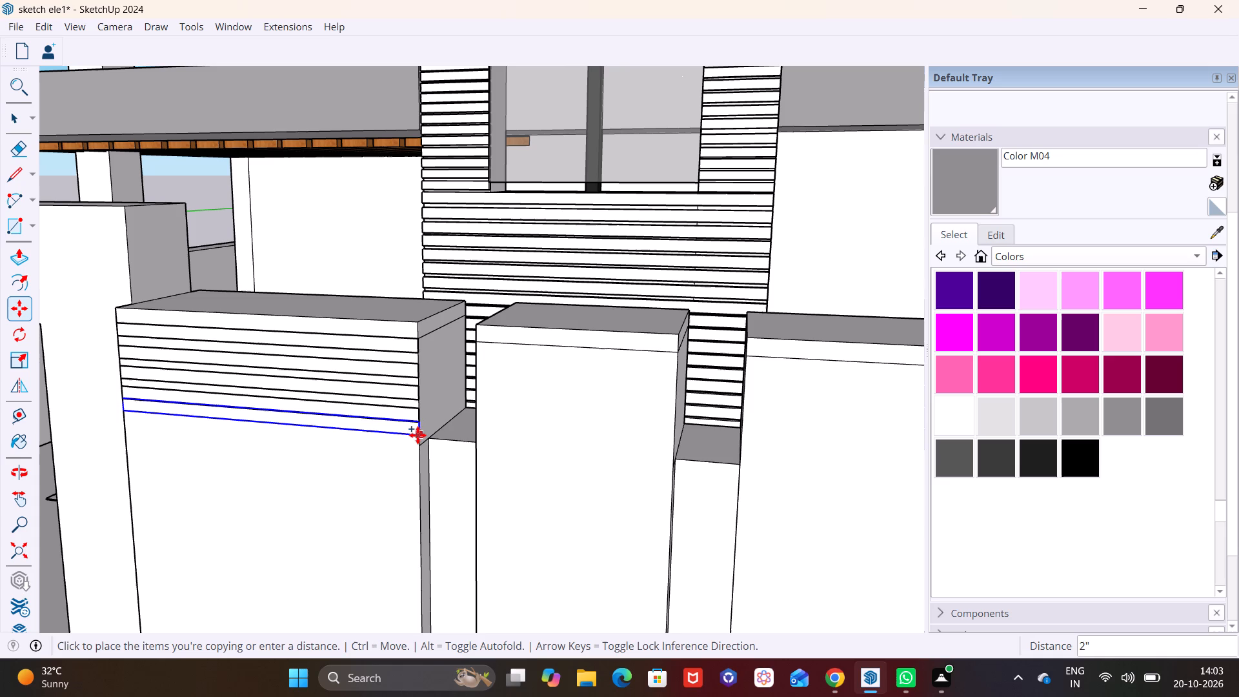
click(419, 439)
Continue the strip pattern with five more copies down the same block front, each about 3 7/8" below the previous one.
click(418, 448)
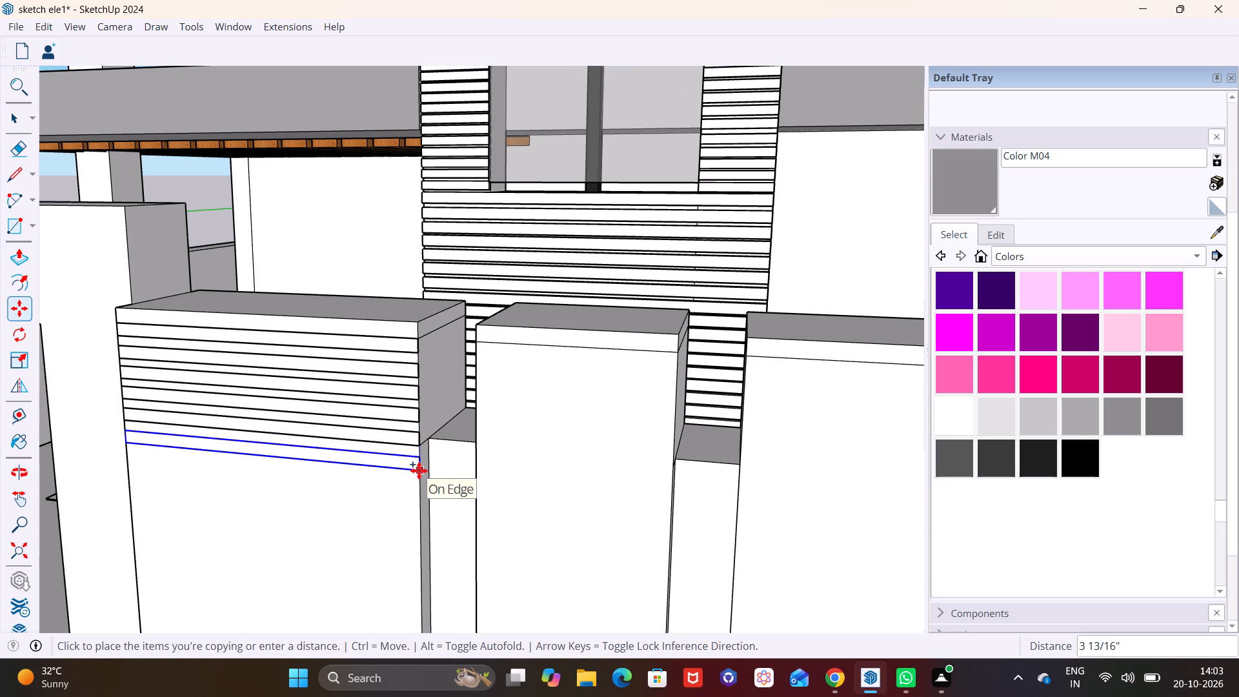
click(419, 470)
click(421, 477)
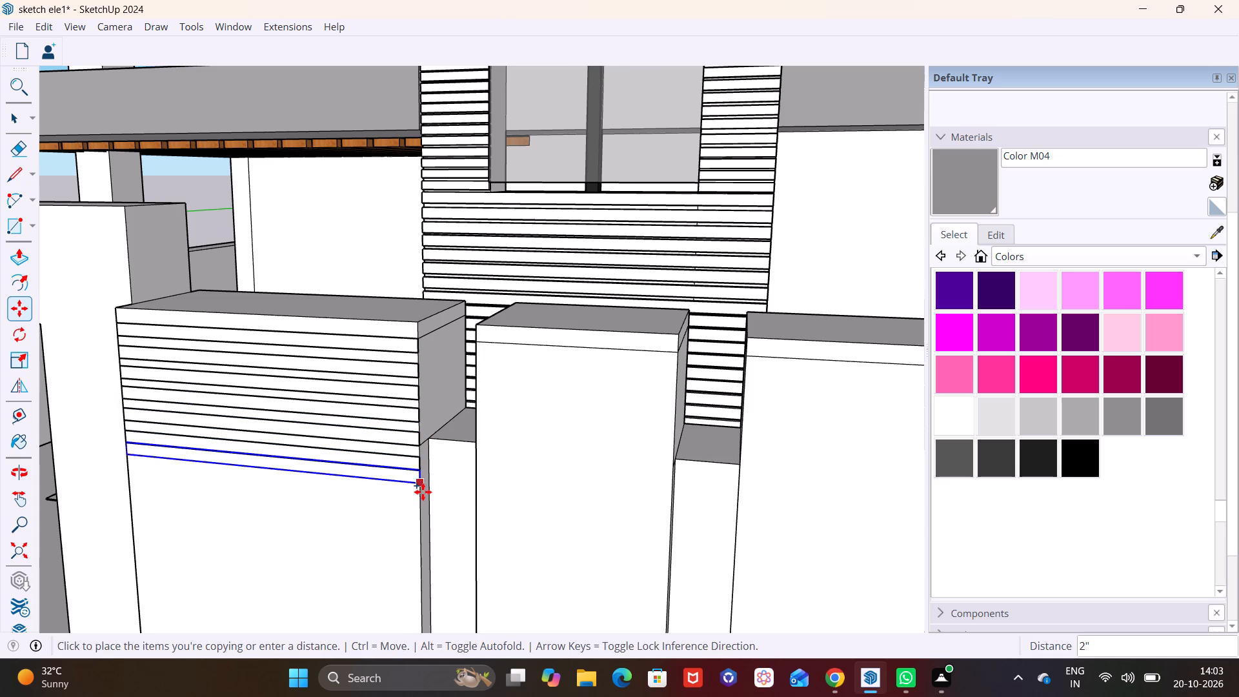
click(423, 495)
click(421, 497)
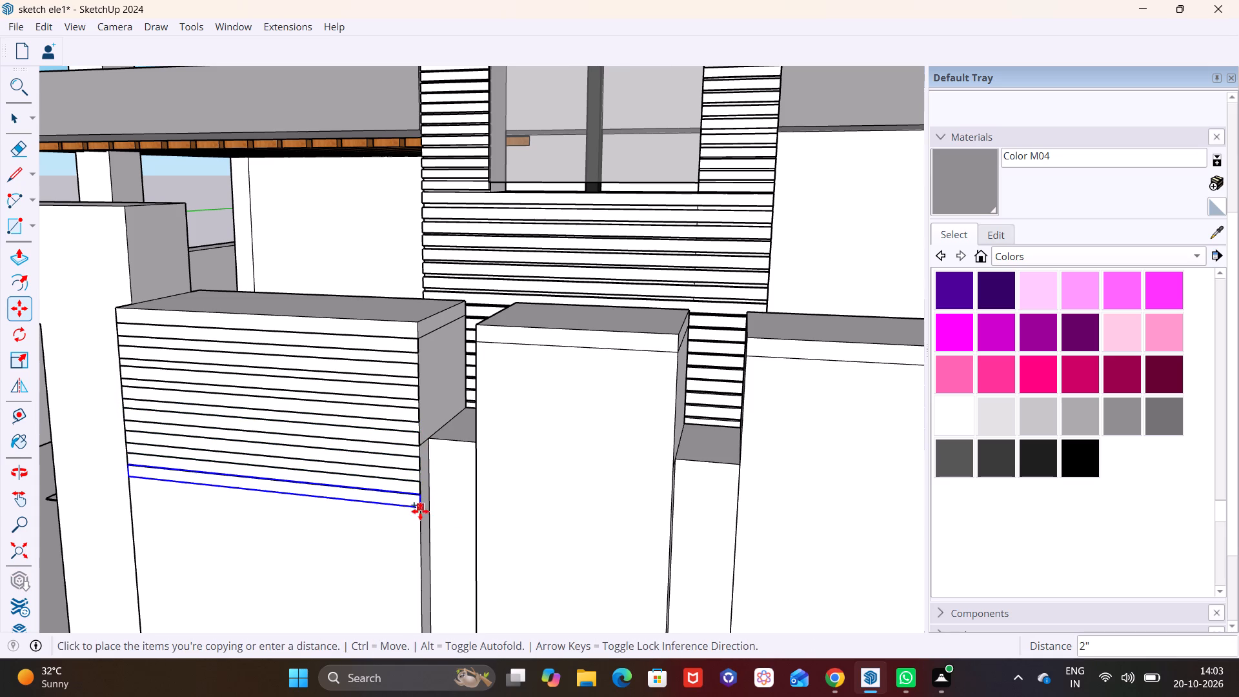
click(421, 519)
click(416, 521)
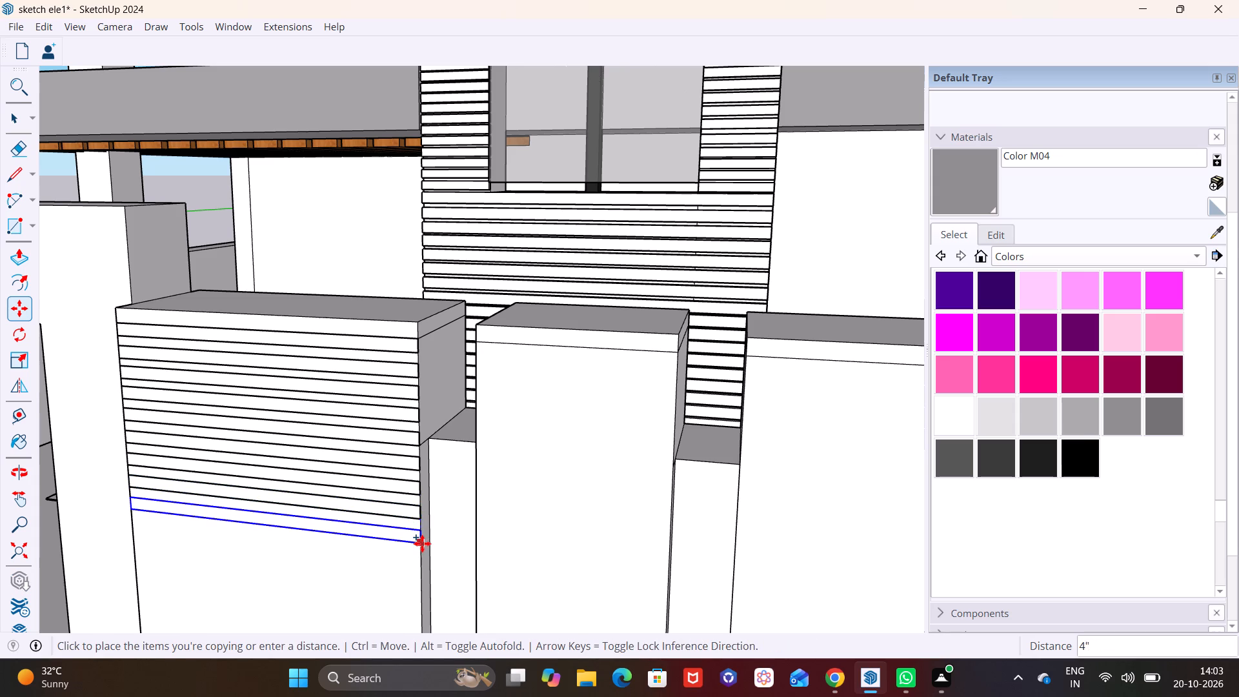
click(422, 543)
click(420, 544)
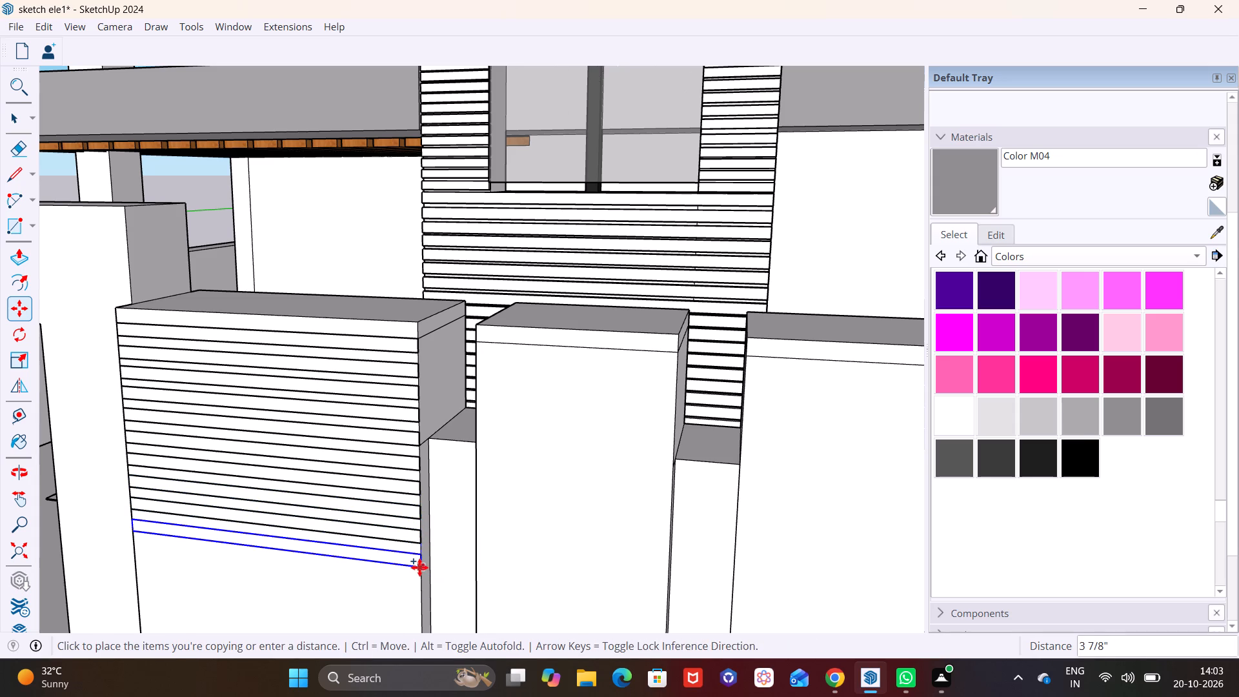
click(419, 567)
Add three more strip copies below the lowest strip on the portal-side block's front, about 3 3/4" apart.
scroll(428, 534, down, 3)
shift+middle_drag(418, 532, 418, 318)
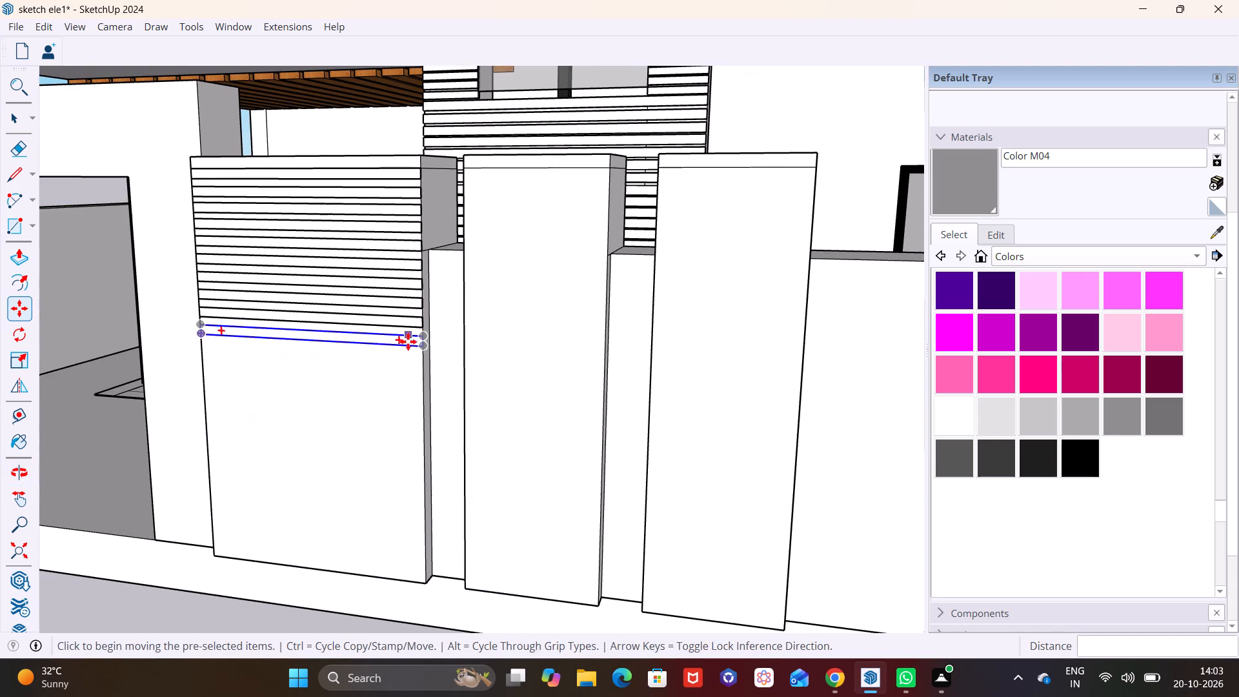
click(423, 347)
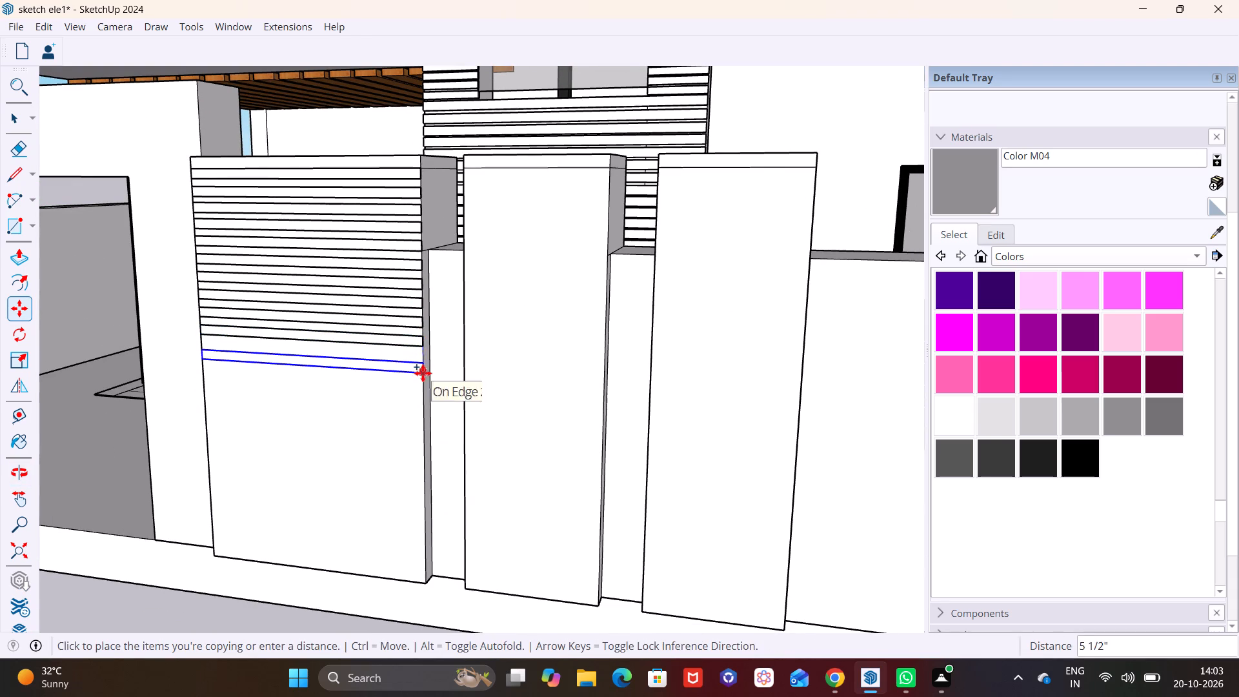
scroll(421, 366, up, 4)
click(421, 364)
click(421, 364)
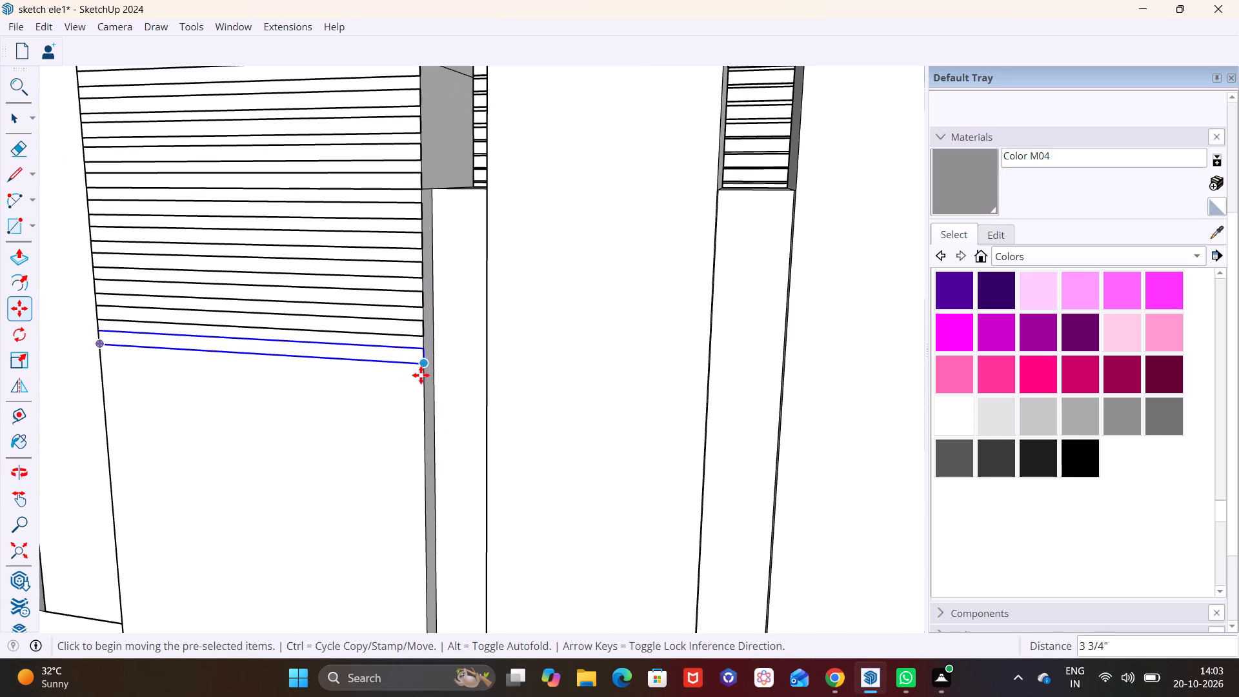
click(420, 364)
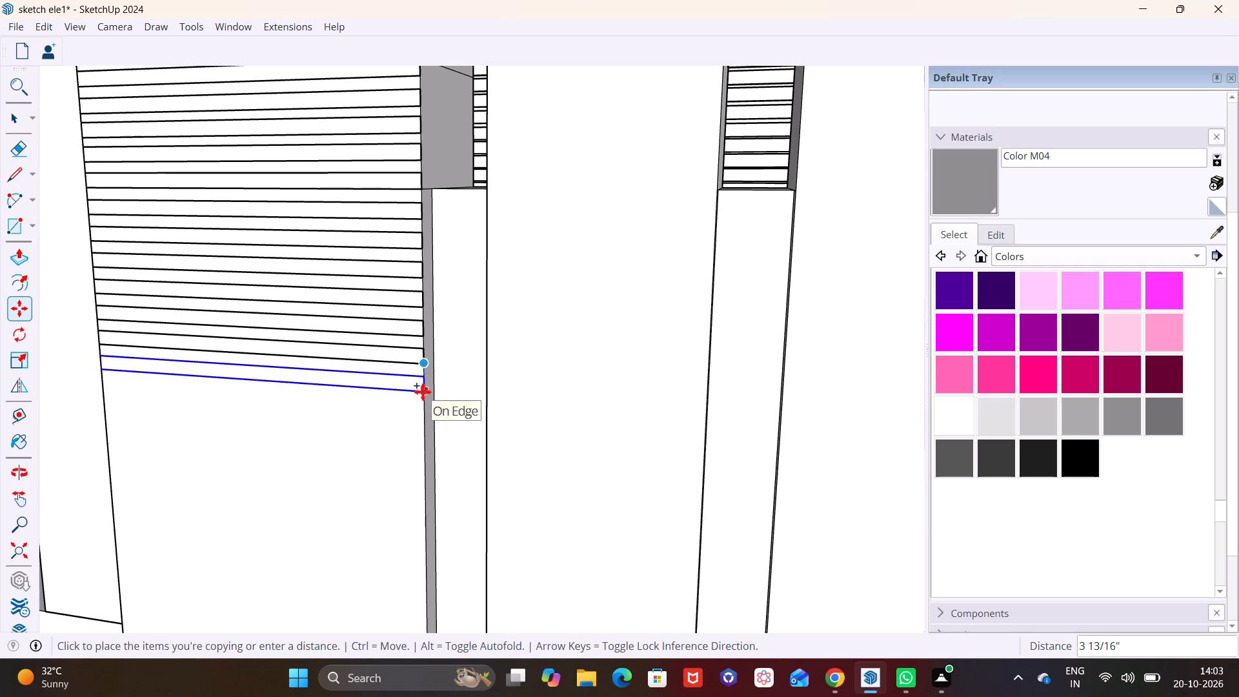
click(423, 392)
click(422, 391)
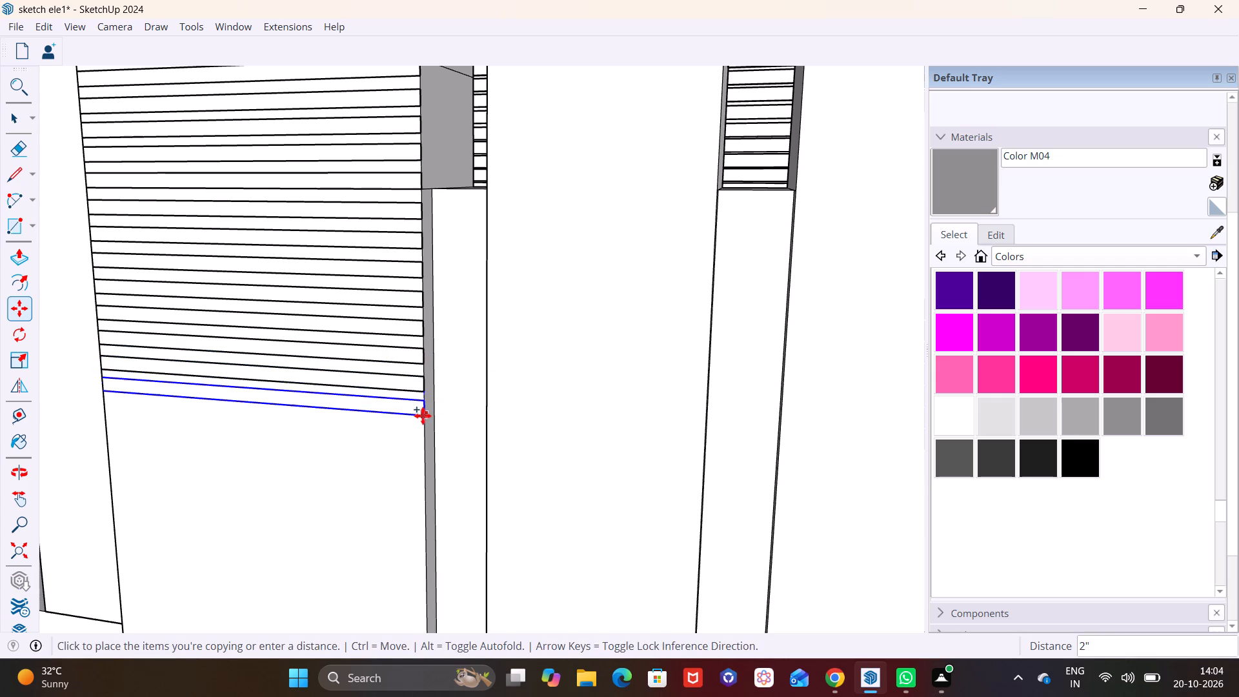
click(424, 418)
Extend the strip pattern downward with three more copies, about 3 1/2" apart, on the same block front.
click(427, 418)
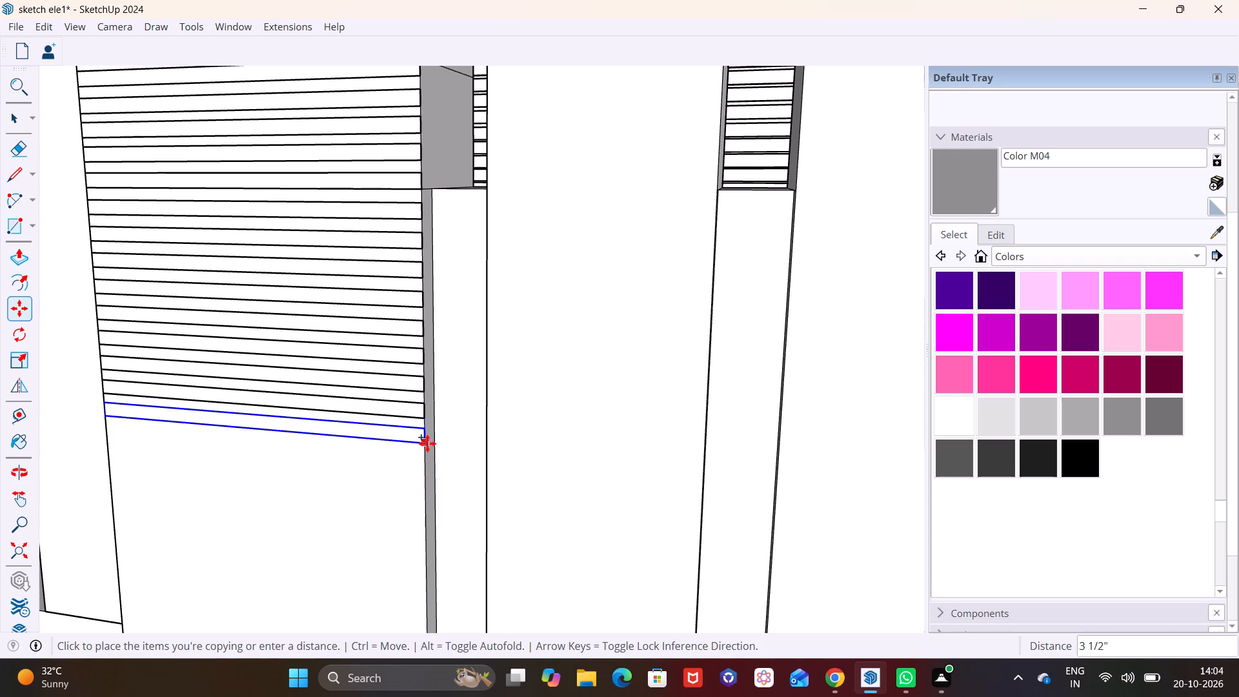
click(427, 443)
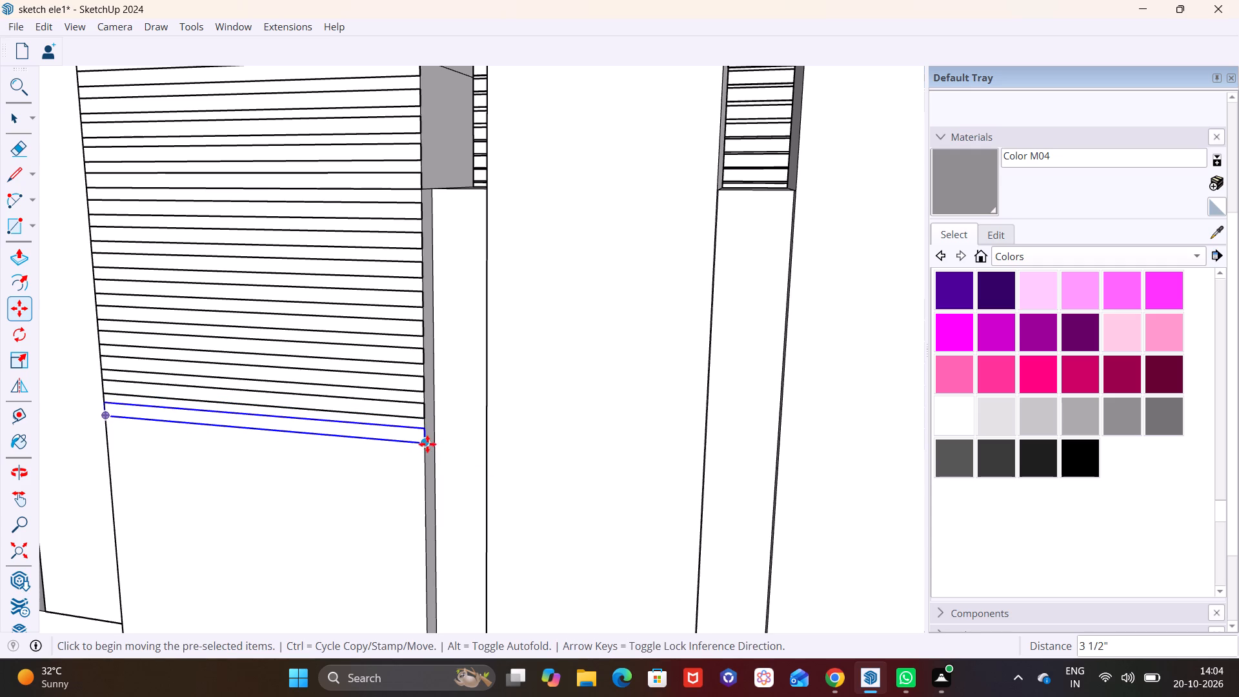
click(425, 441)
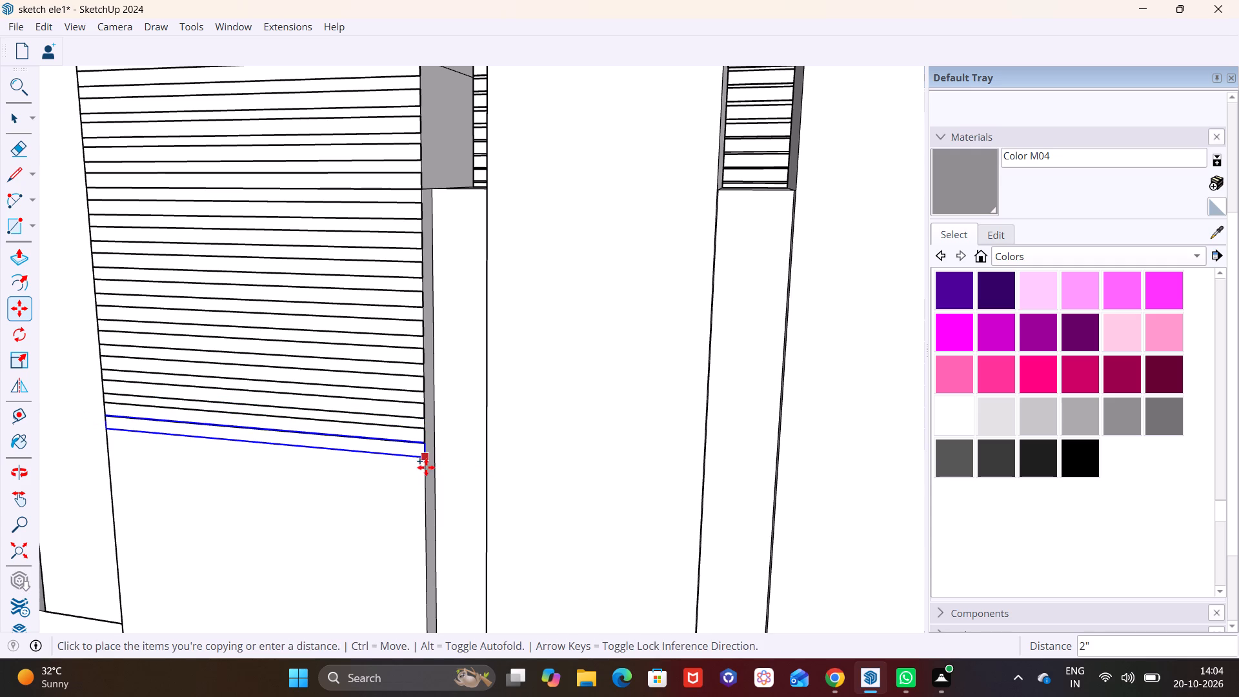
click(427, 470)
click(425, 470)
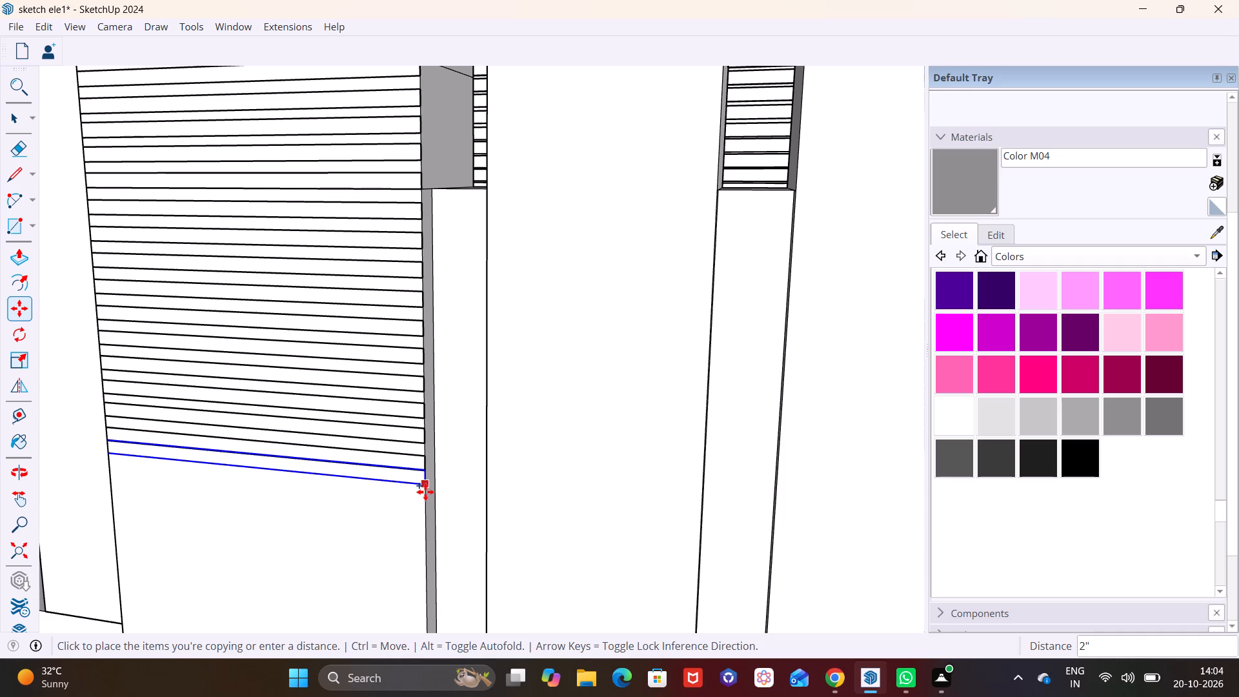
click(427, 496)
Add three more strip copies toward the lower part of the portal-side block's front, about 3 11/16" to 4" apart.
scroll(443, 470, down, 5)
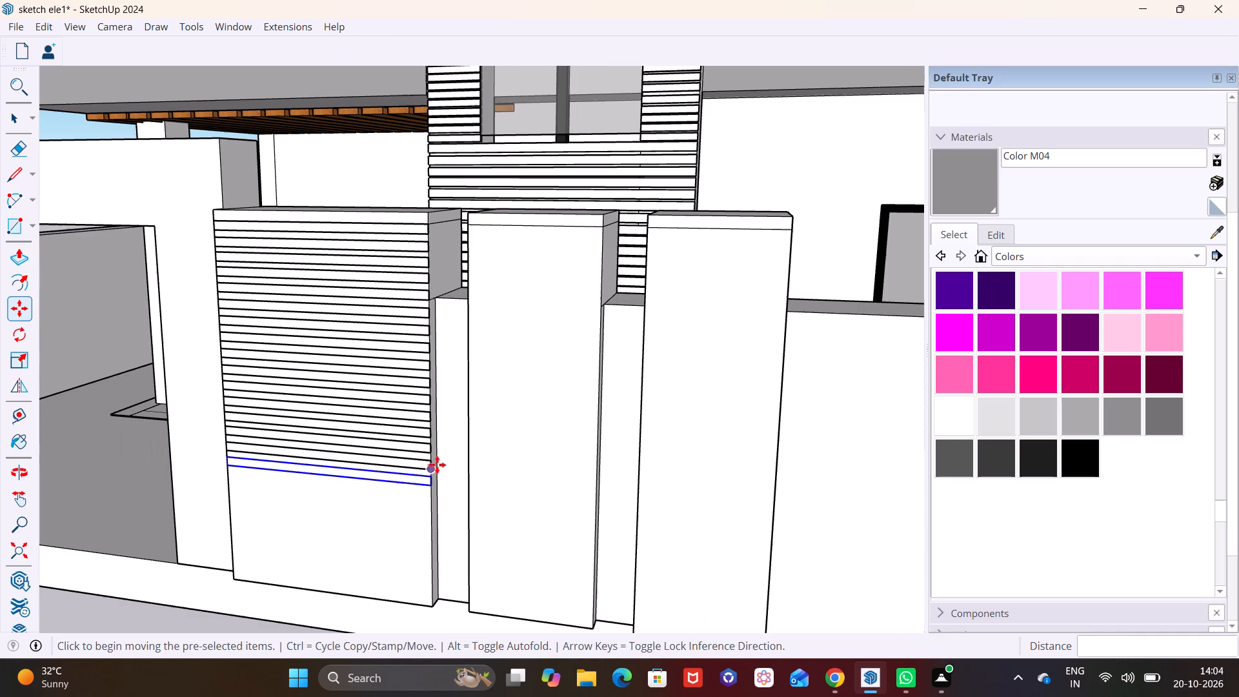
middle_drag(477, 427, 483, 366)
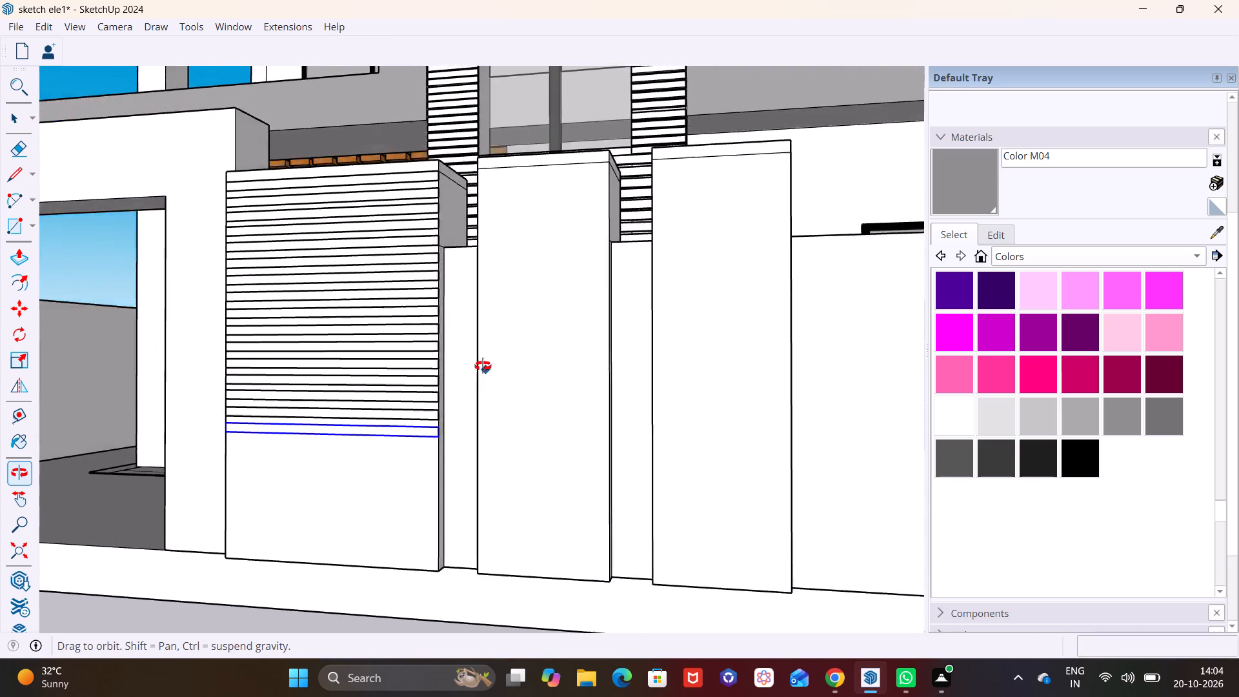
middle_drag(483, 366, 474, 383)
shift+middle_drag(465, 378, 501, 275)
scroll(416, 276, up, 5)
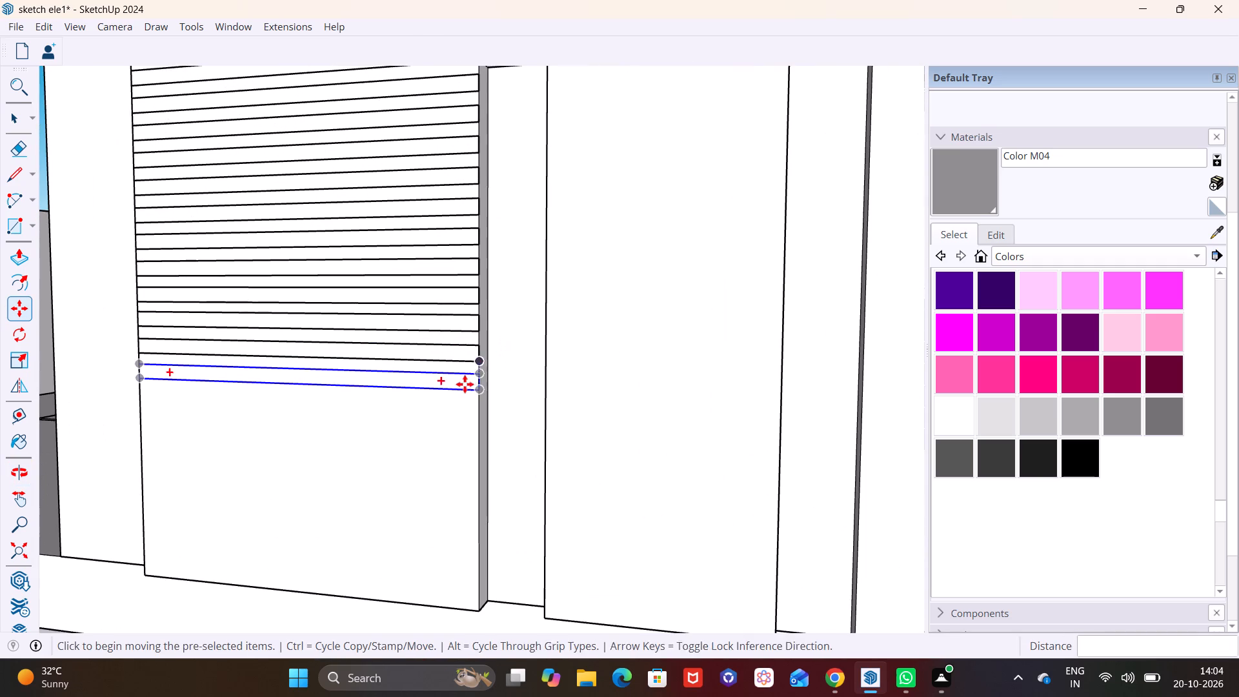
click(477, 388)
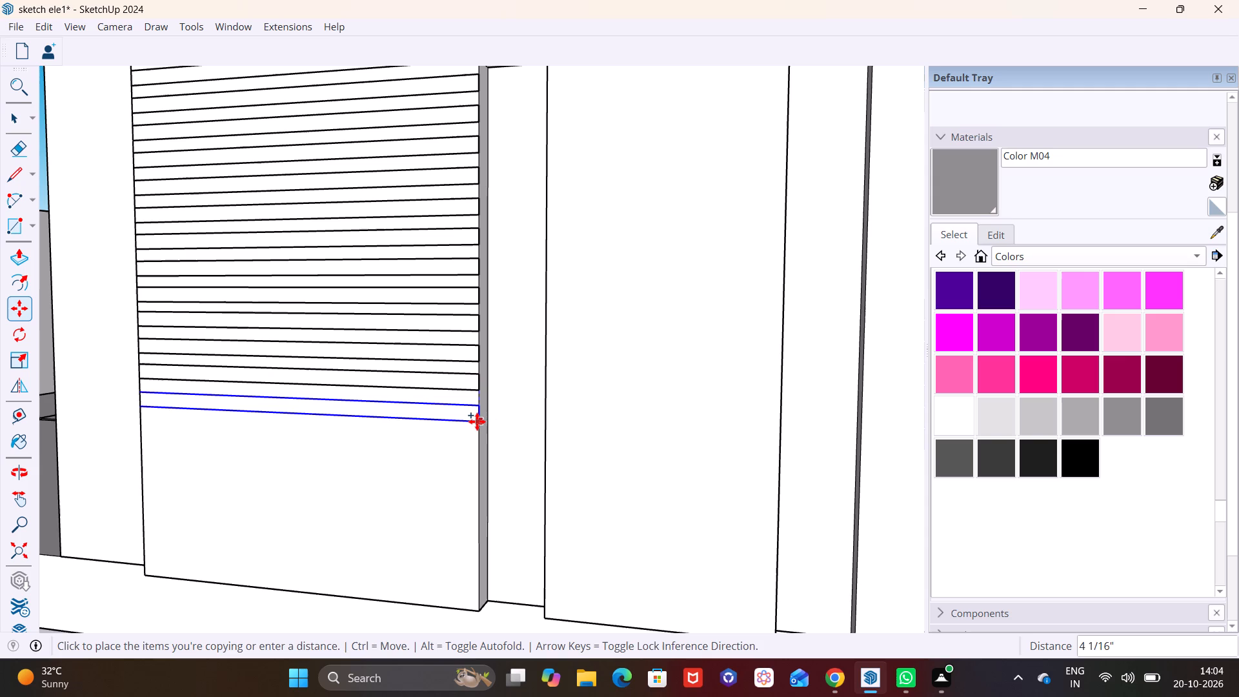
click(476, 417)
click(478, 418)
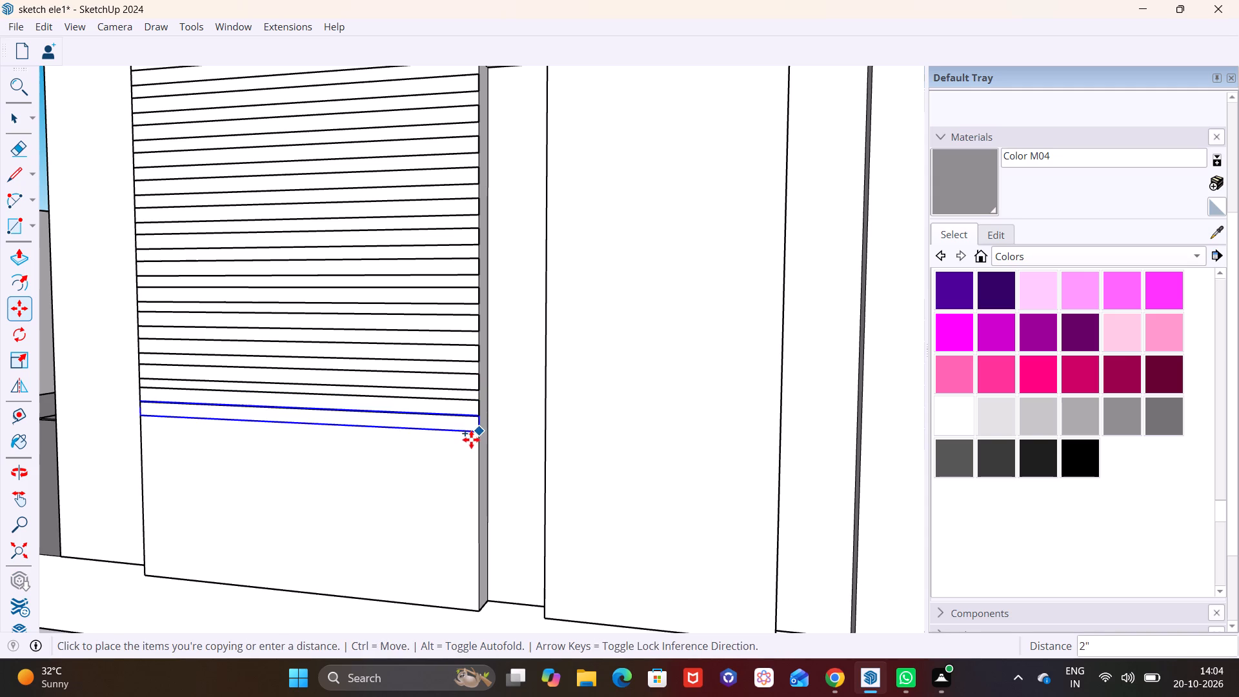
click(472, 445)
click(479, 444)
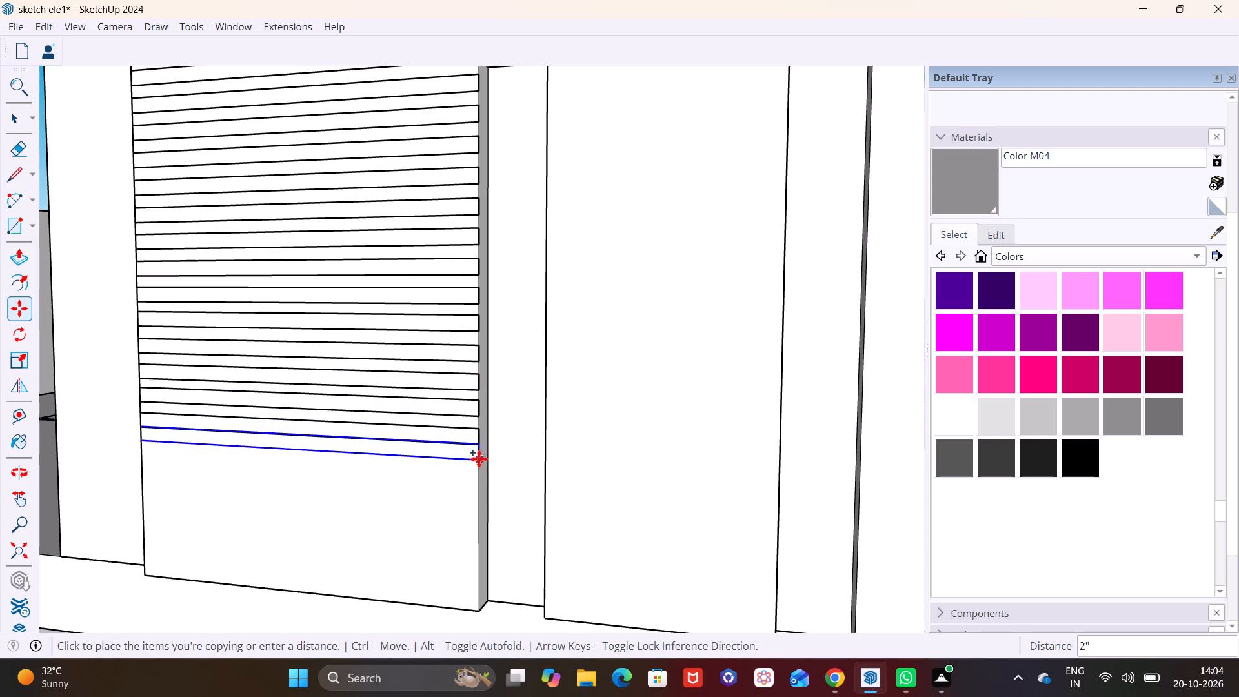
click(482, 473)
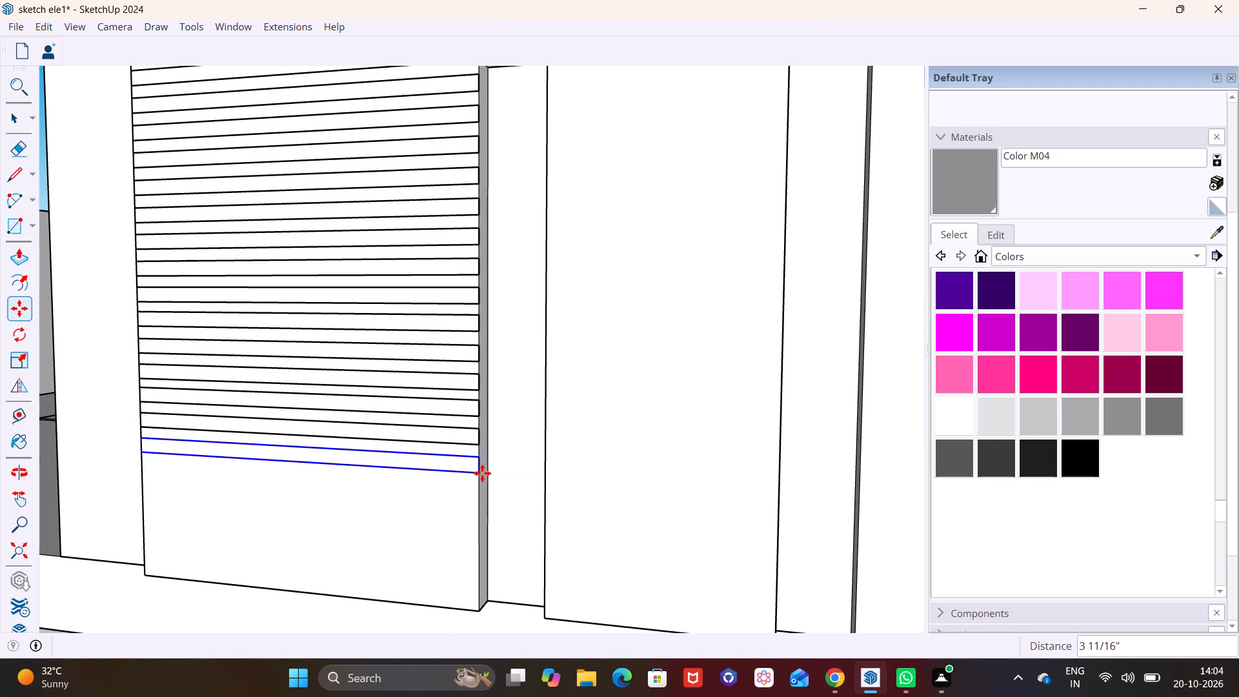
Add the last five strip copies about 3 3/8" to 4 3/16" apart, ending at the portal-side block's bottom edge.
click(479, 476)
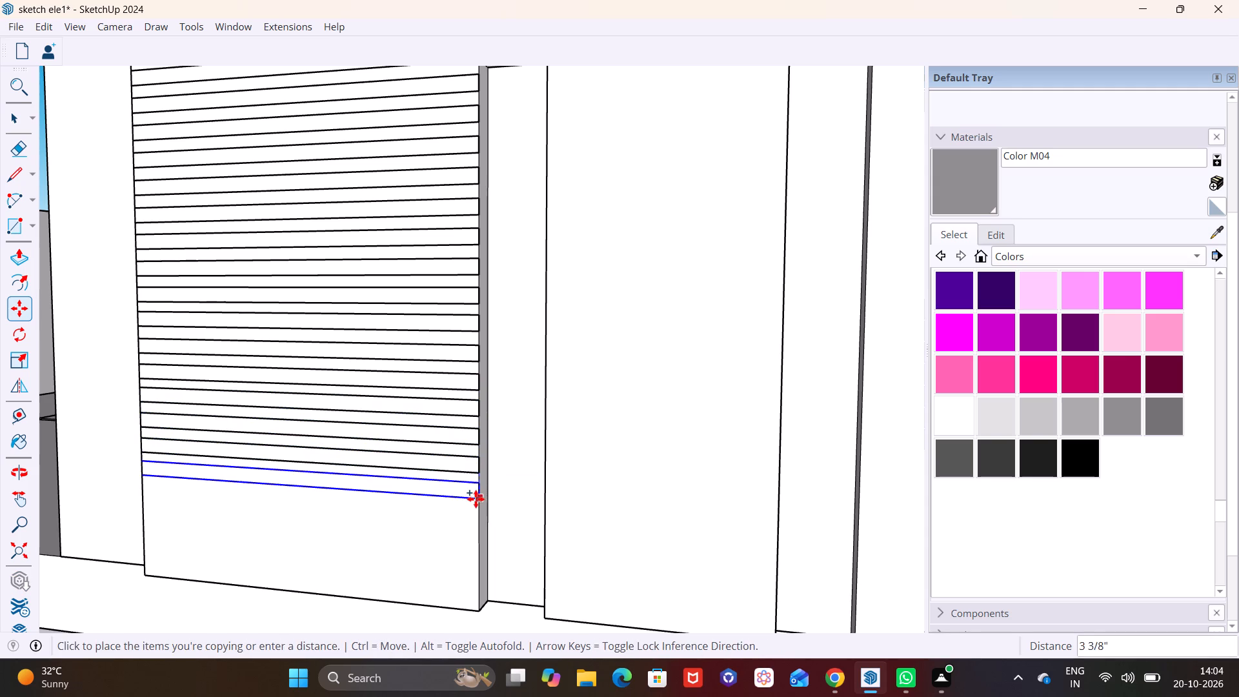
click(476, 501)
click(479, 499)
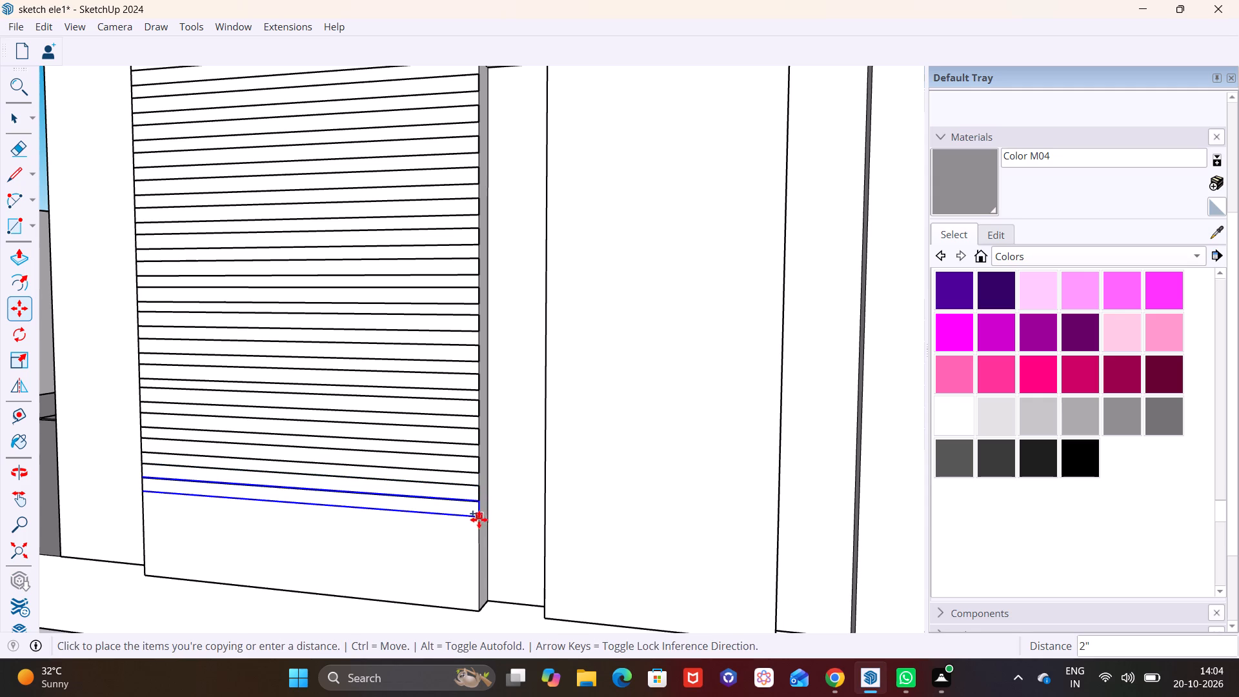
click(479, 527)
click(475, 530)
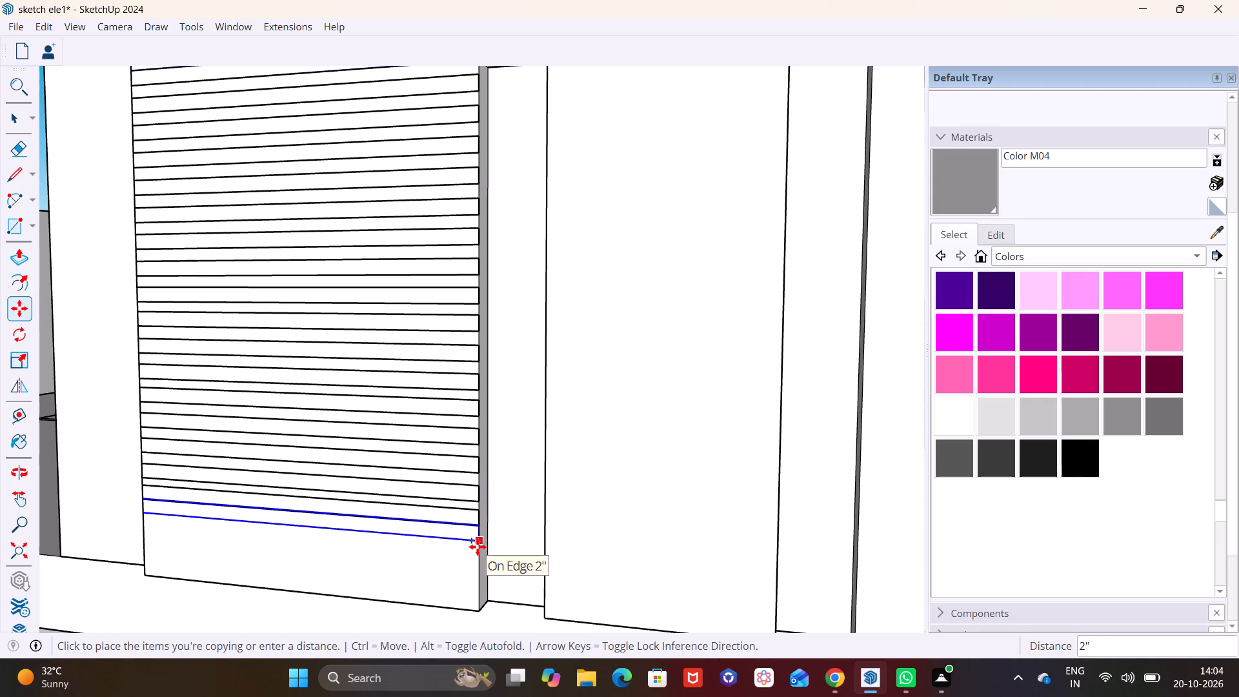
click(478, 554)
click(480, 556)
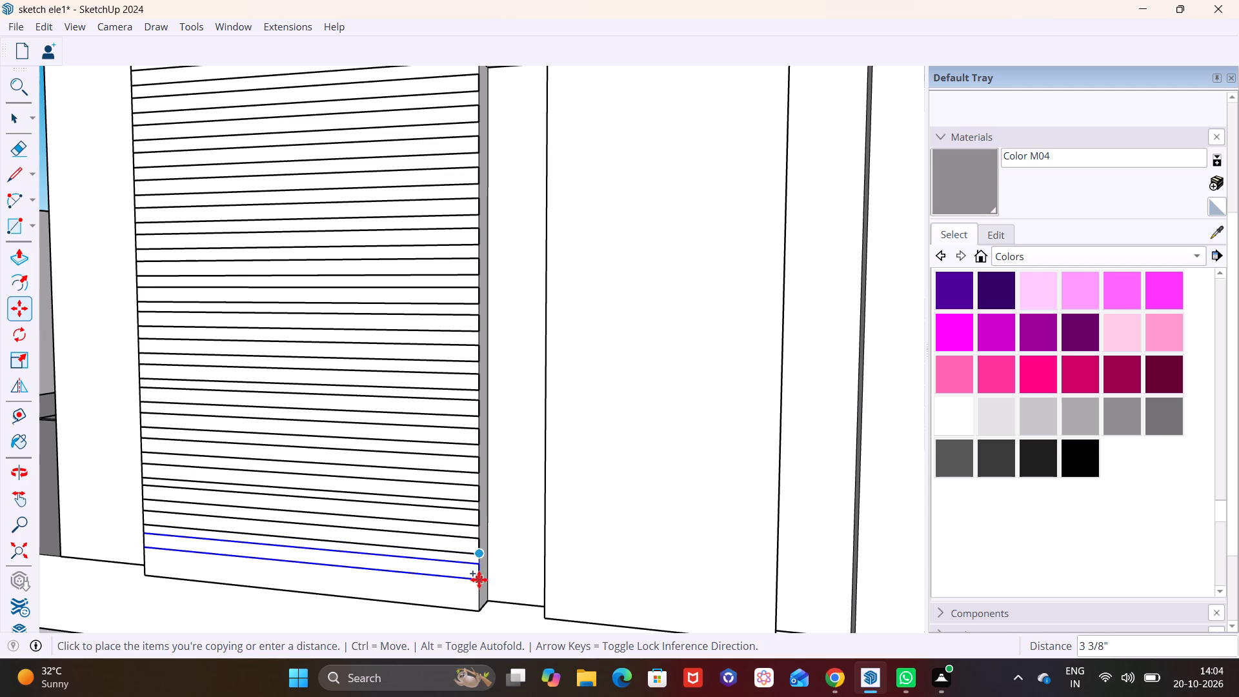
click(479, 580)
click(478, 581)
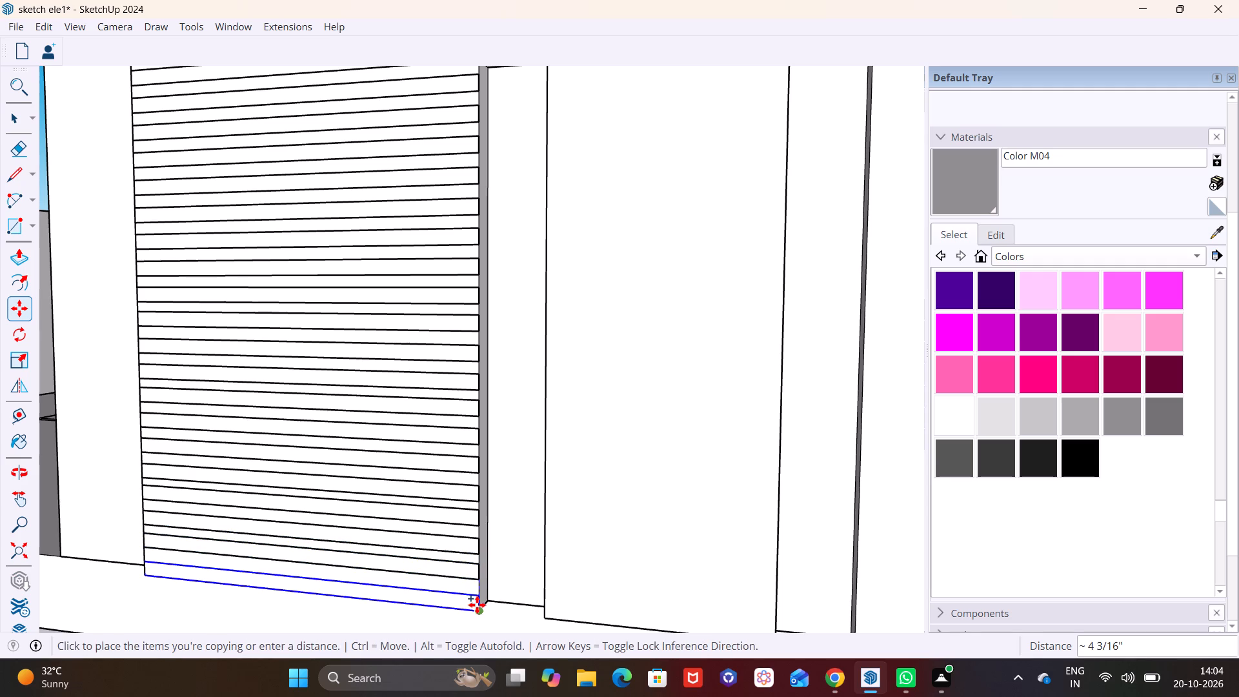
click(478, 613)
key(space)
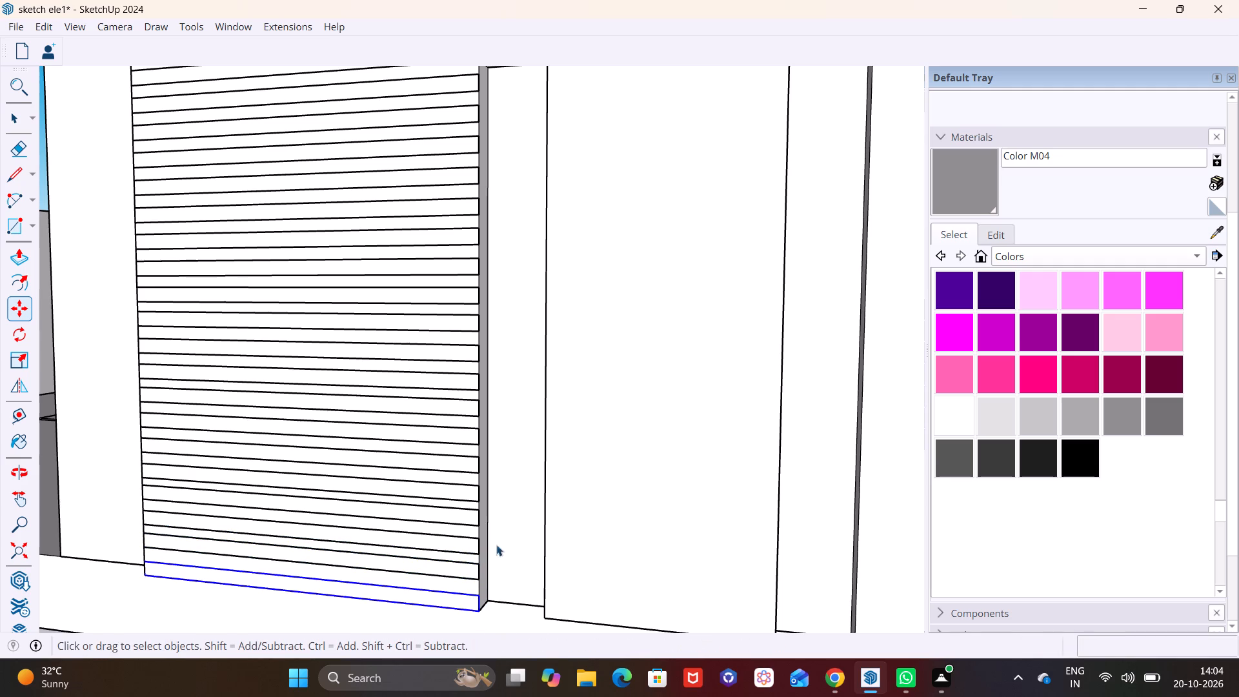
Draw a rectangle about 2 13/16" high and 3' 9 7/16" wide directly below the cap on the front of the block farthest from the portal.
click(505, 512)
scroll(505, 503, down, 12)
middle_drag(547, 495, 703, 516)
scroll(581, 466, down, 2)
shift+middle_drag(596, 450, 338, 463)
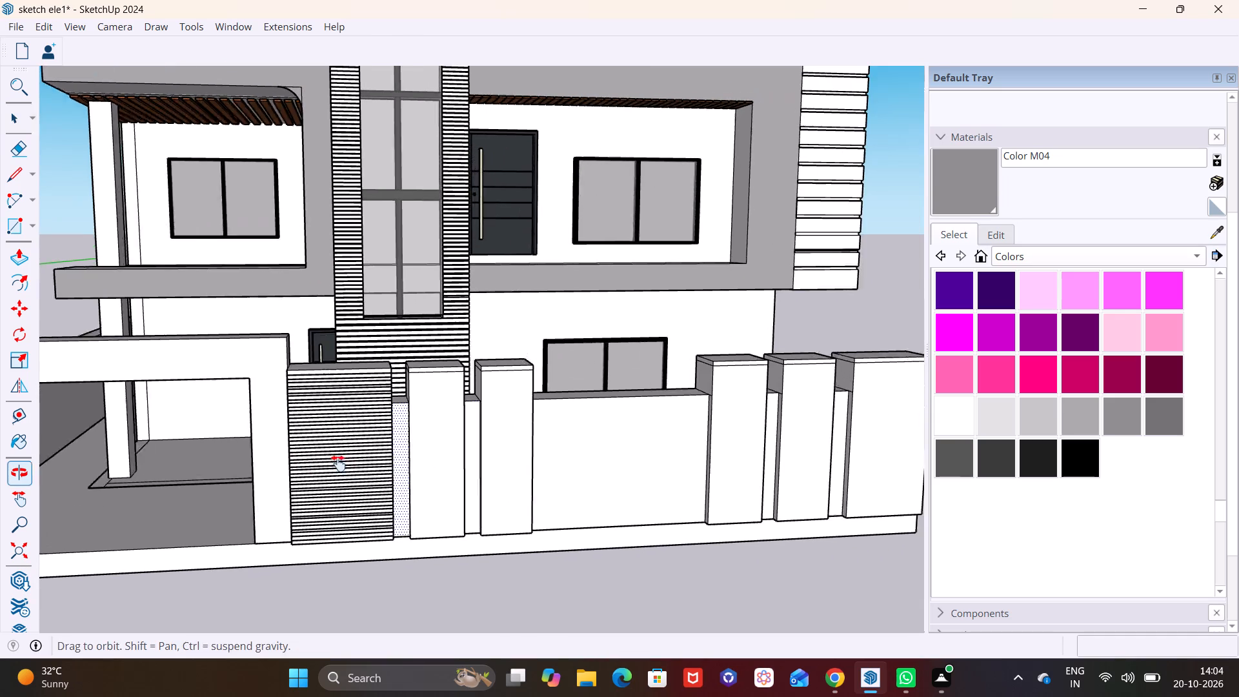
shift+middle_drag(338, 463, 327, 463)
middle_drag(574, 422, 534, 392)
shift+middle_drag(643, 417, 331, 455)
scroll(476, 409, up, 6)
shift+middle_drag(458, 421, 382, 431)
scroll(438, 376, up, 3)
middle_drag(439, 431, 366, 421)
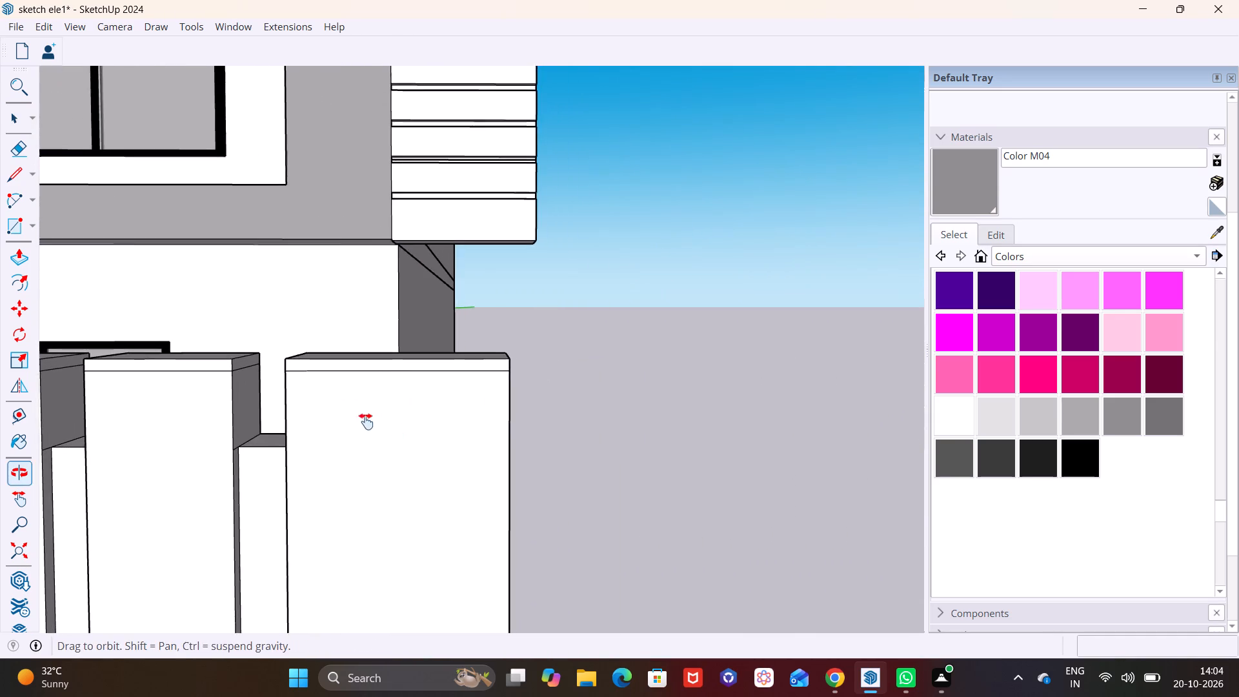
middle_drag(366, 421, 364, 420)
scroll(370, 407, up, 1)
click(36, 227)
click(41, 242)
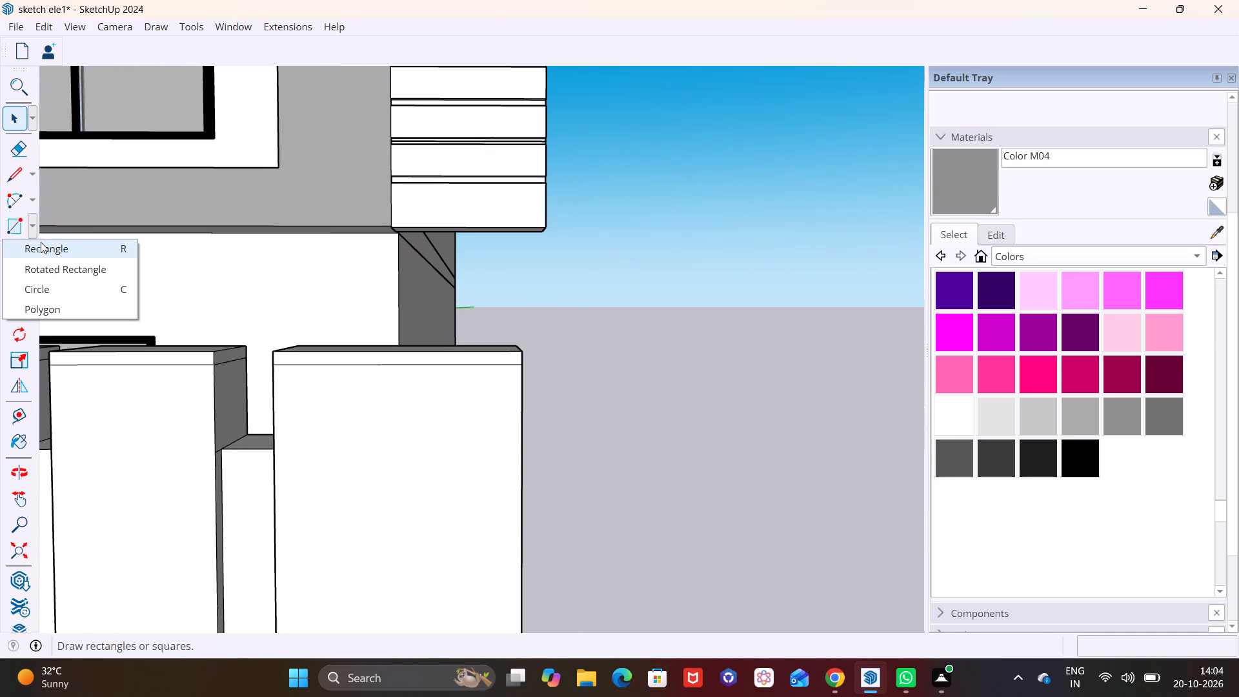
click(277, 369)
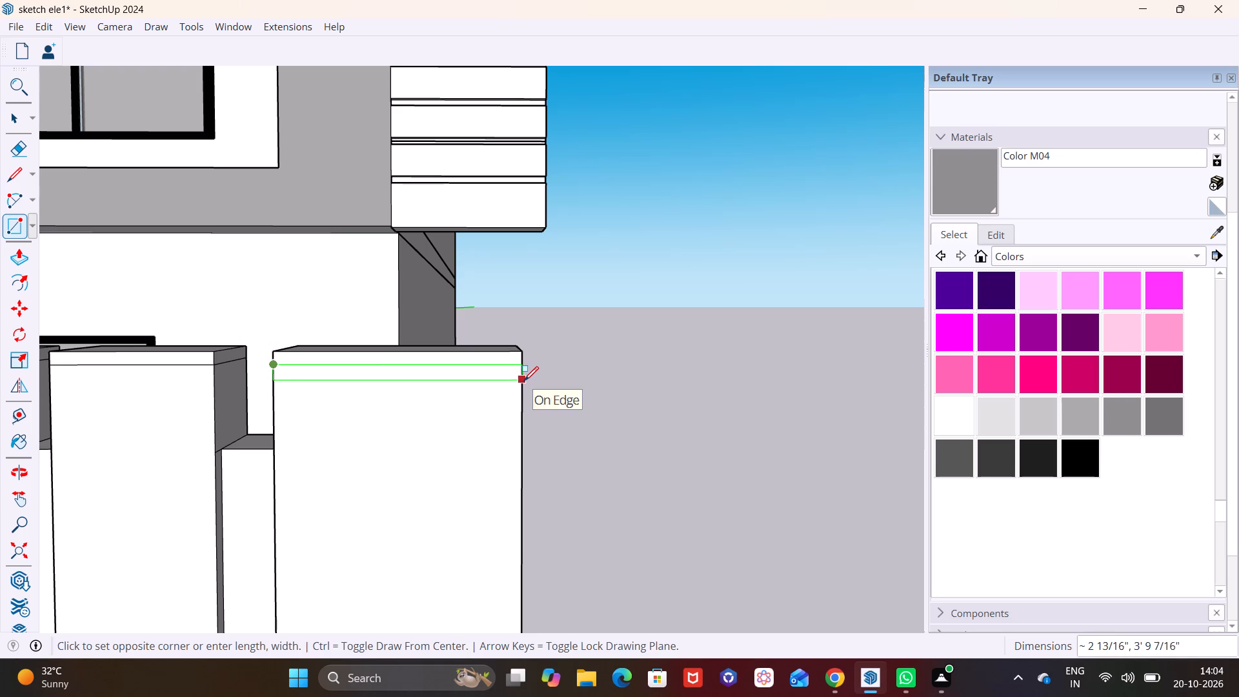
click(523, 379)
Group the new strip rectangle under the far-end block's cap, including its edges.
key(space)
double_click(467, 377)
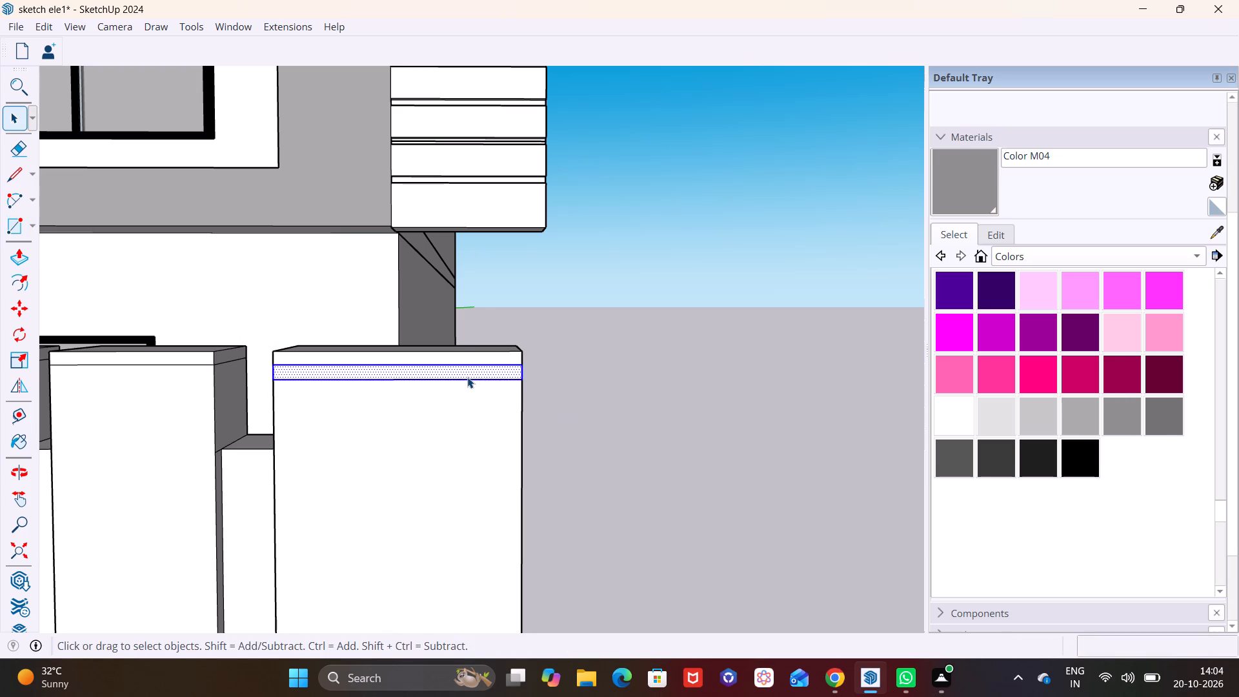
right_click(467, 377)
click(541, 537)
Copy the grouped strip three times down the far-end block's front, about 4" apart.
middle_drag(551, 500, 423, 527)
shift+middle_drag(344, 412, 388, 323)
scroll(429, 331, up, 3)
middle_drag(424, 335, 383, 354)
click(376, 314)
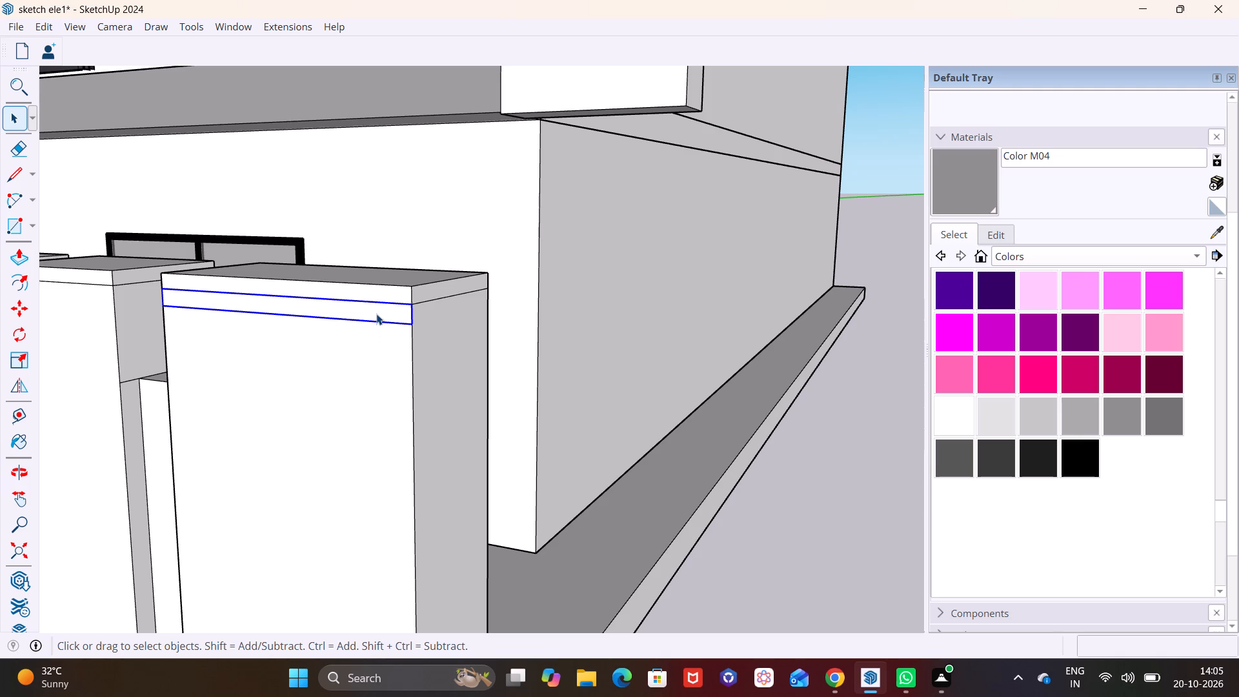
key(m)
click(413, 323)
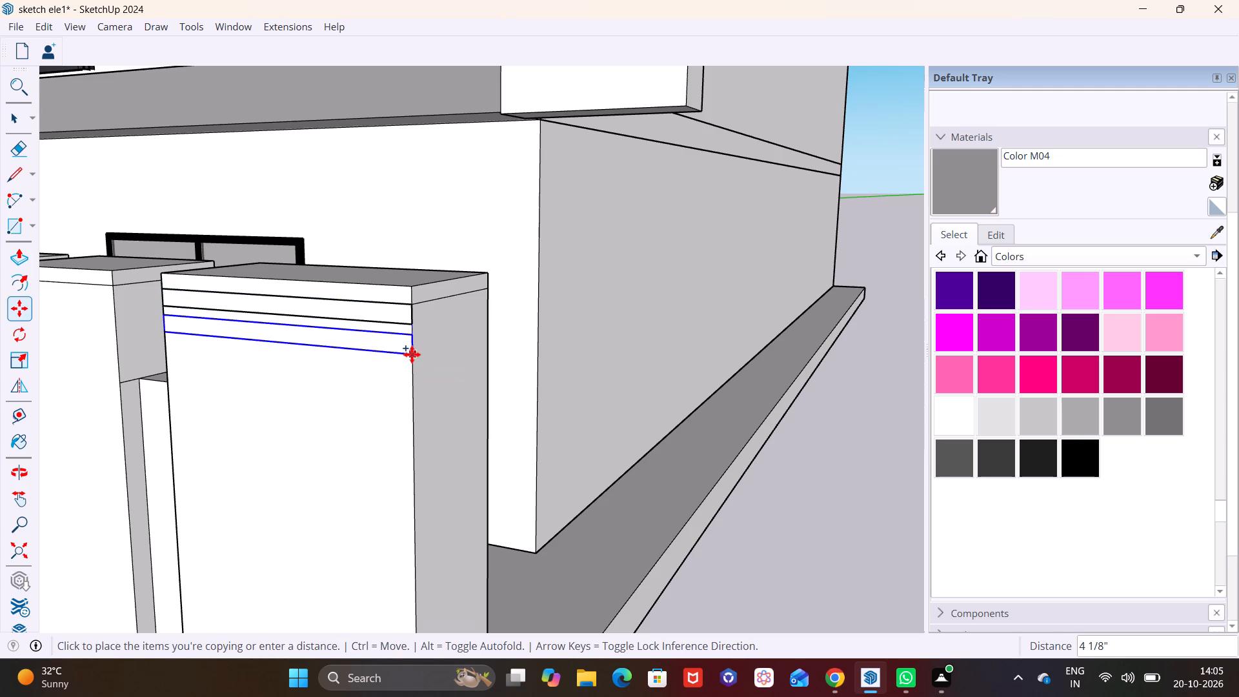
click(412, 354)
click(410, 354)
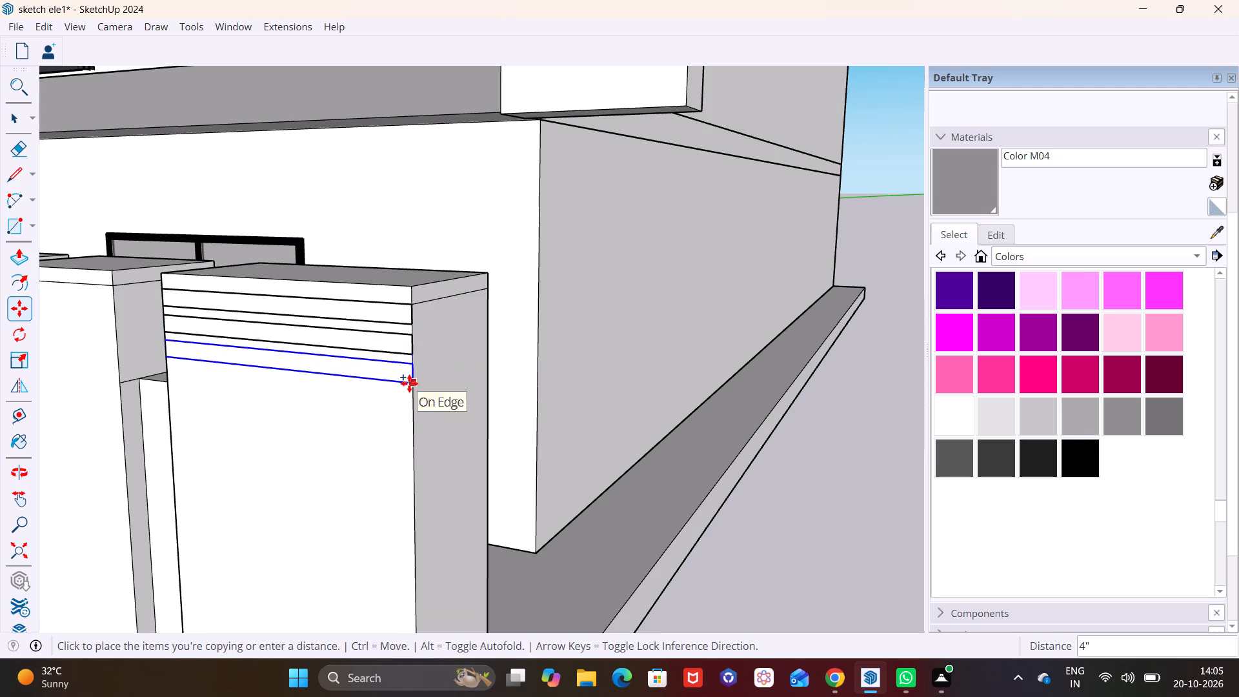
click(409, 383)
click(410, 384)
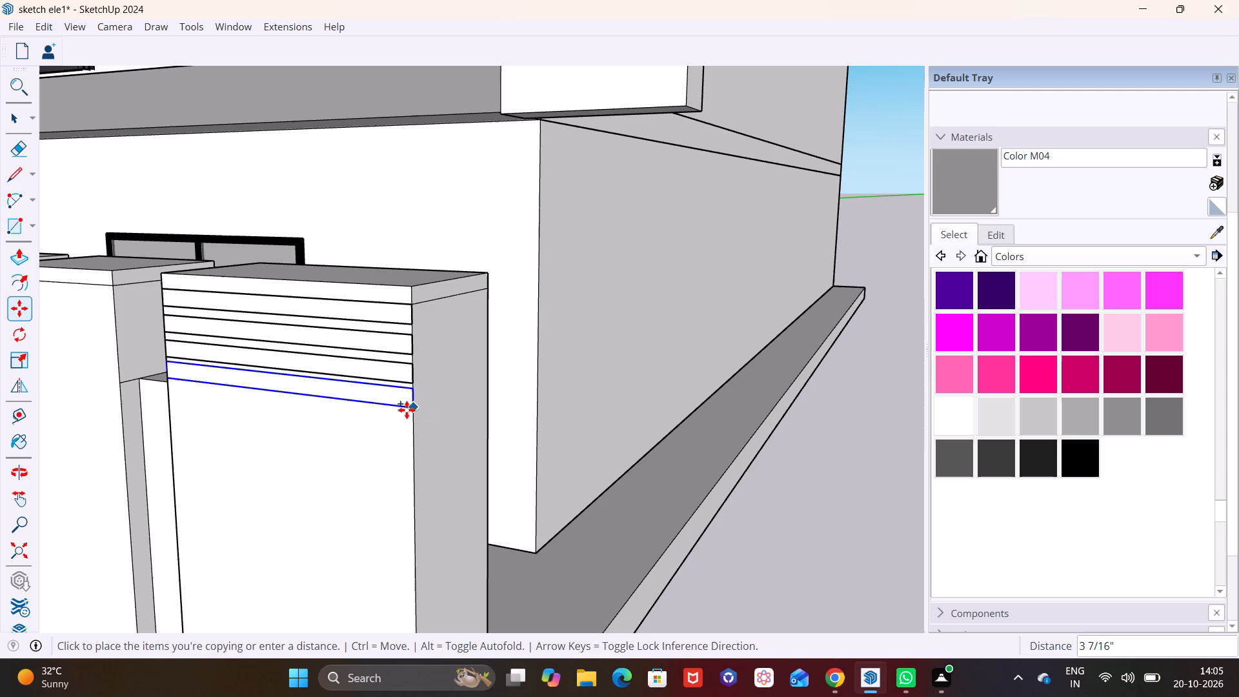
click(405, 413)
Continue with six more strip copies down the far-end block's front, about 3 5/8" to 4 3/16" apart.
click(414, 412)
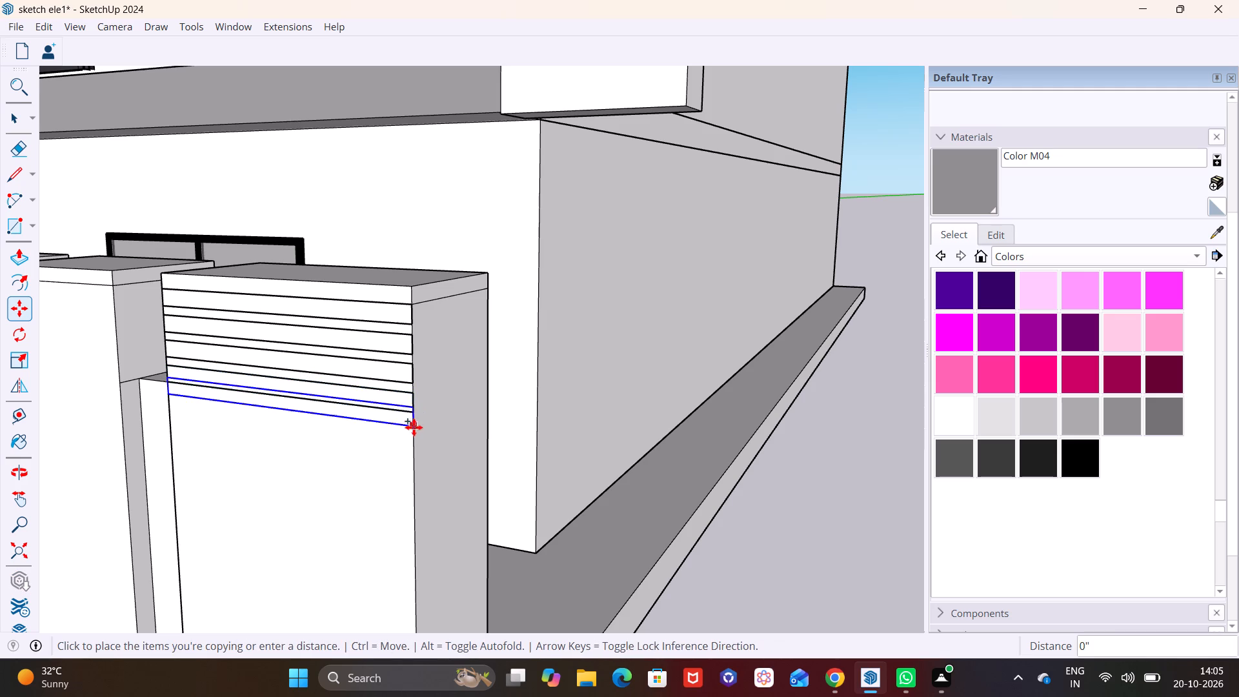
click(414, 441)
click(410, 443)
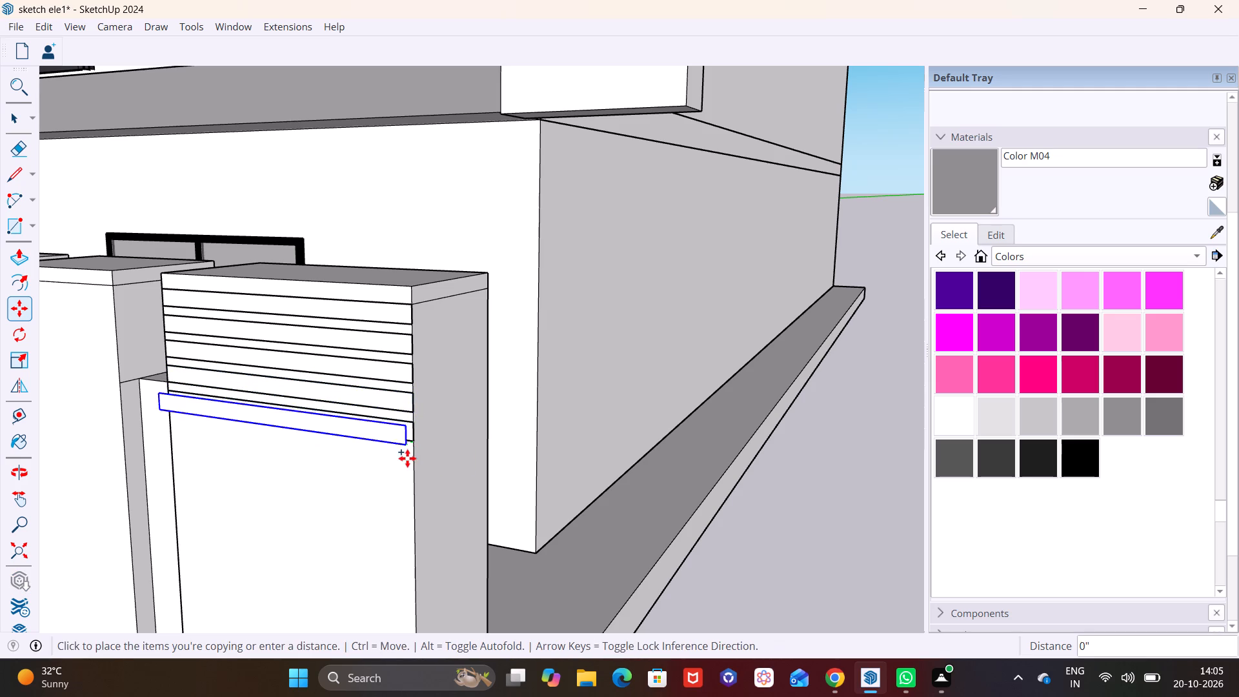
click(408, 469)
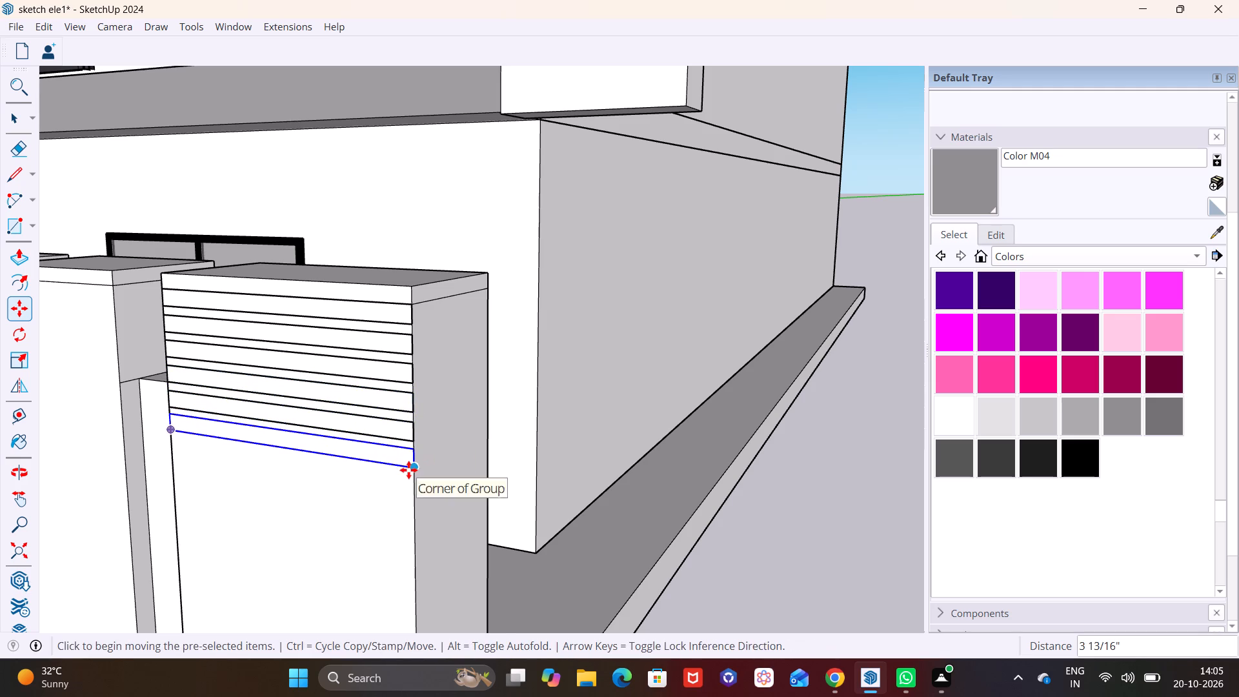
click(408, 470)
click(409, 493)
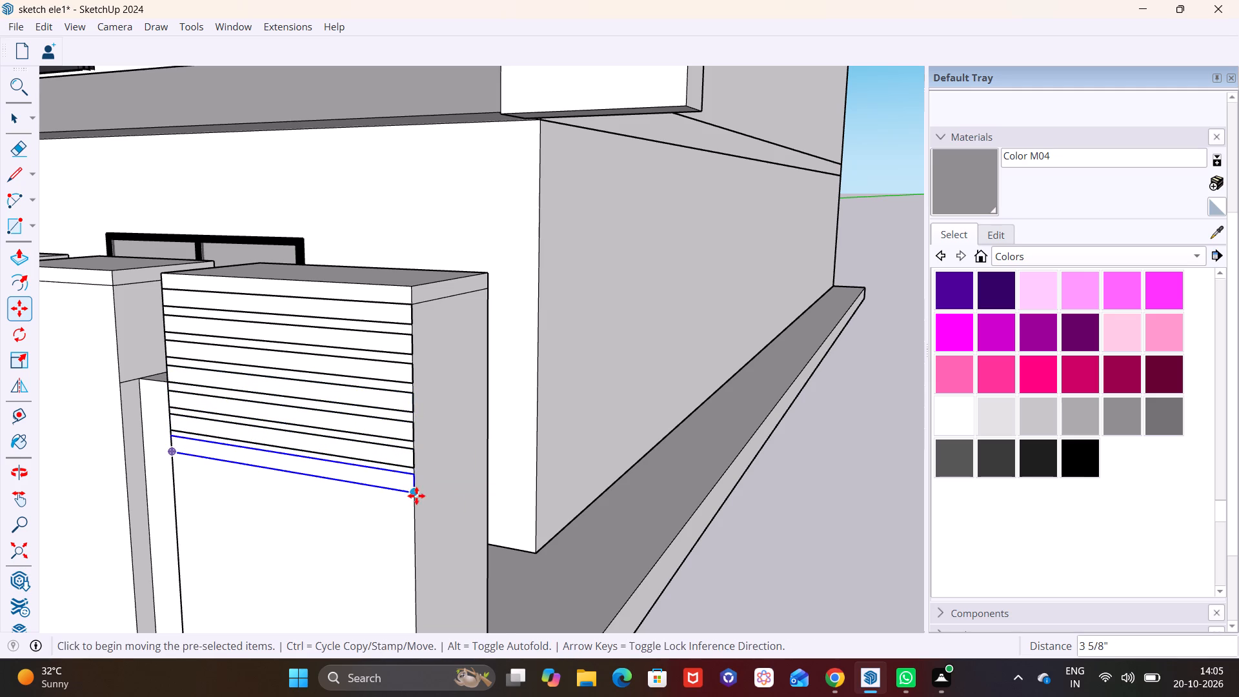
click(411, 492)
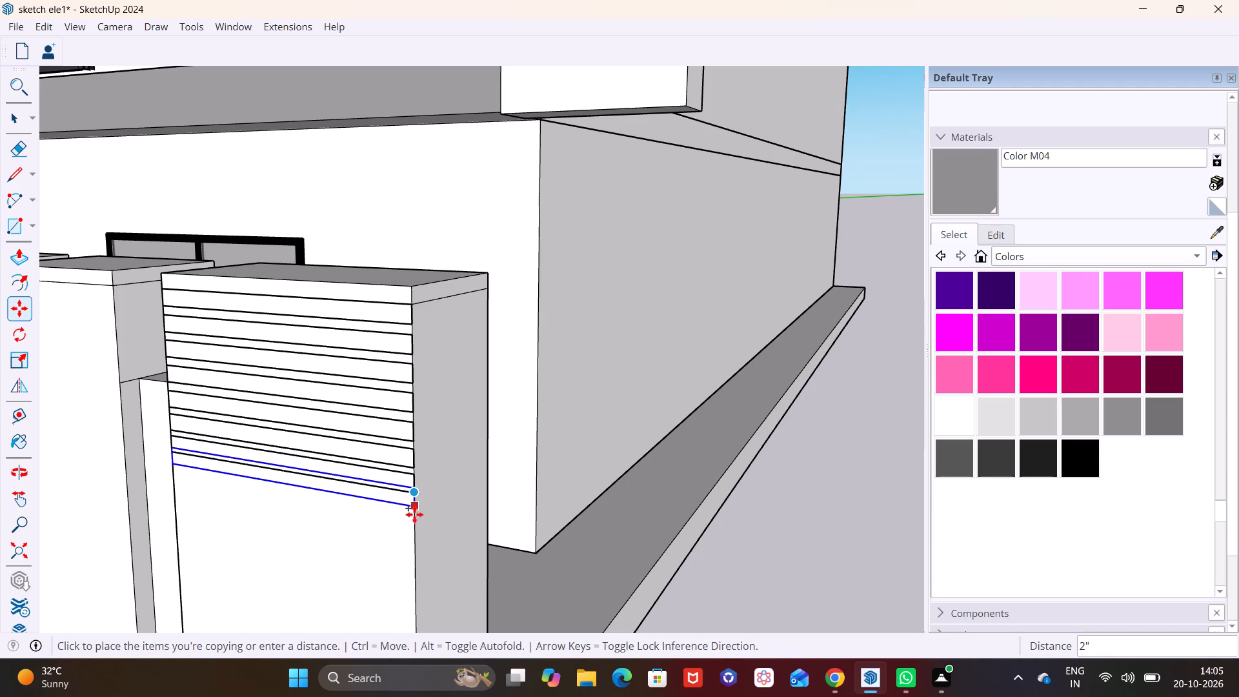
click(414, 520)
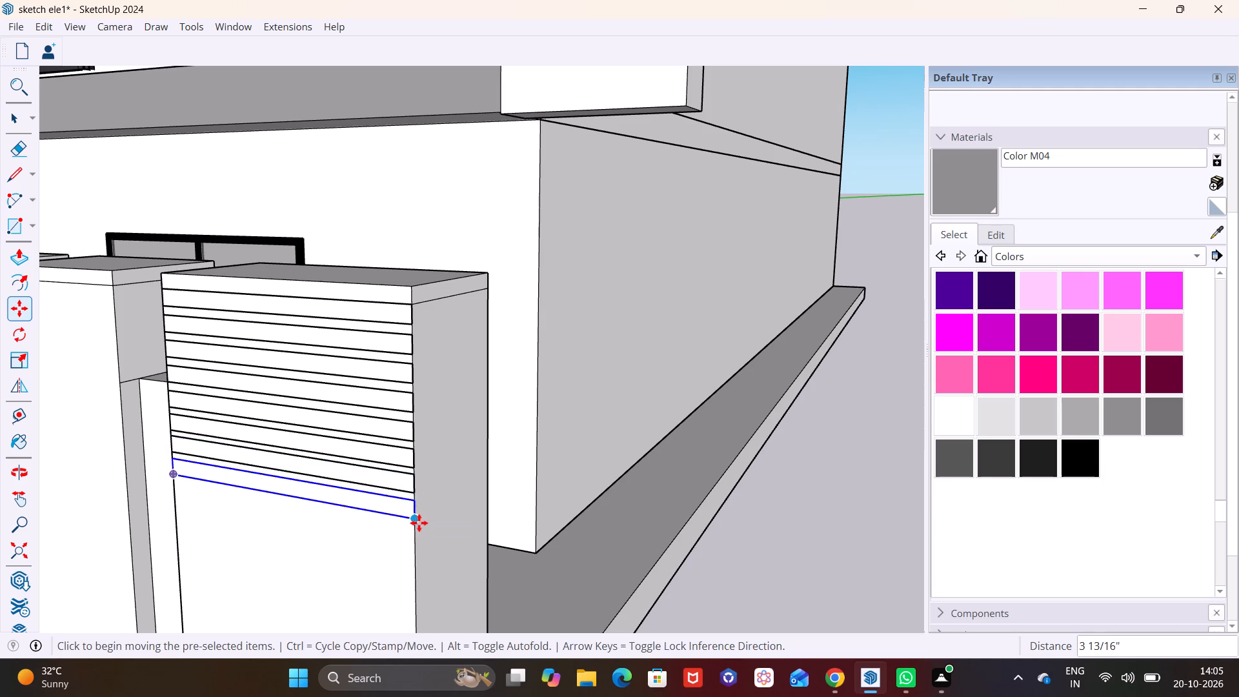
click(417, 521)
click(417, 547)
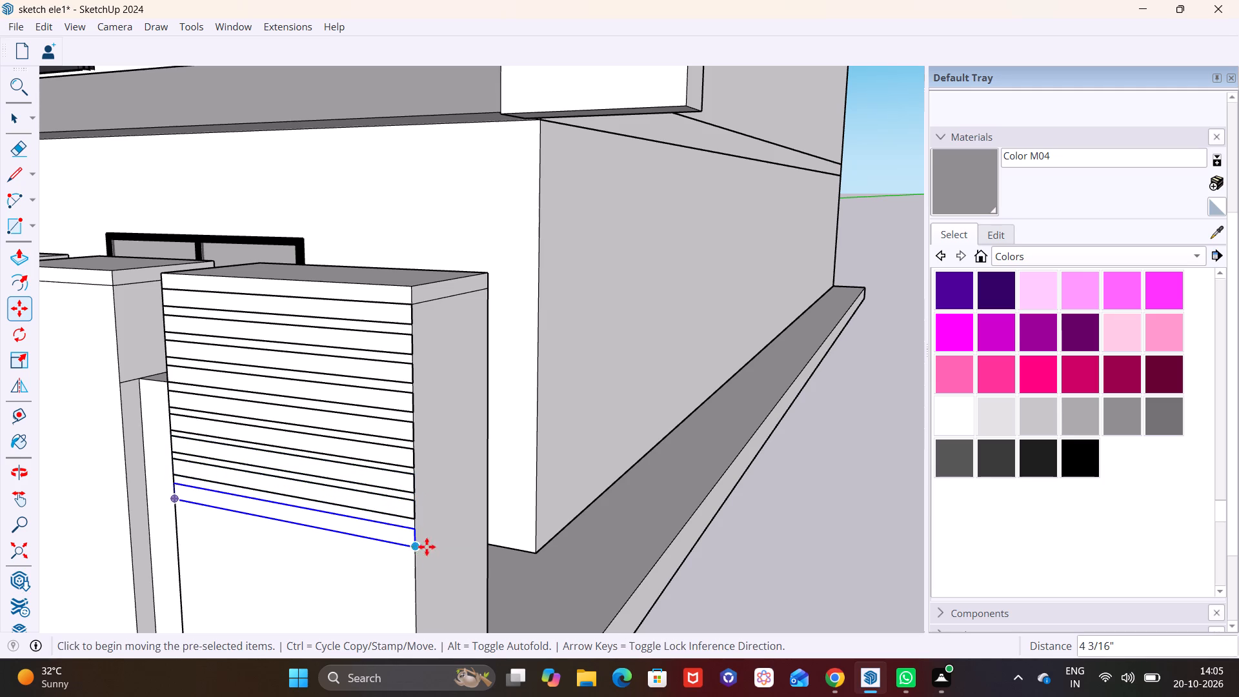
click(416, 549)
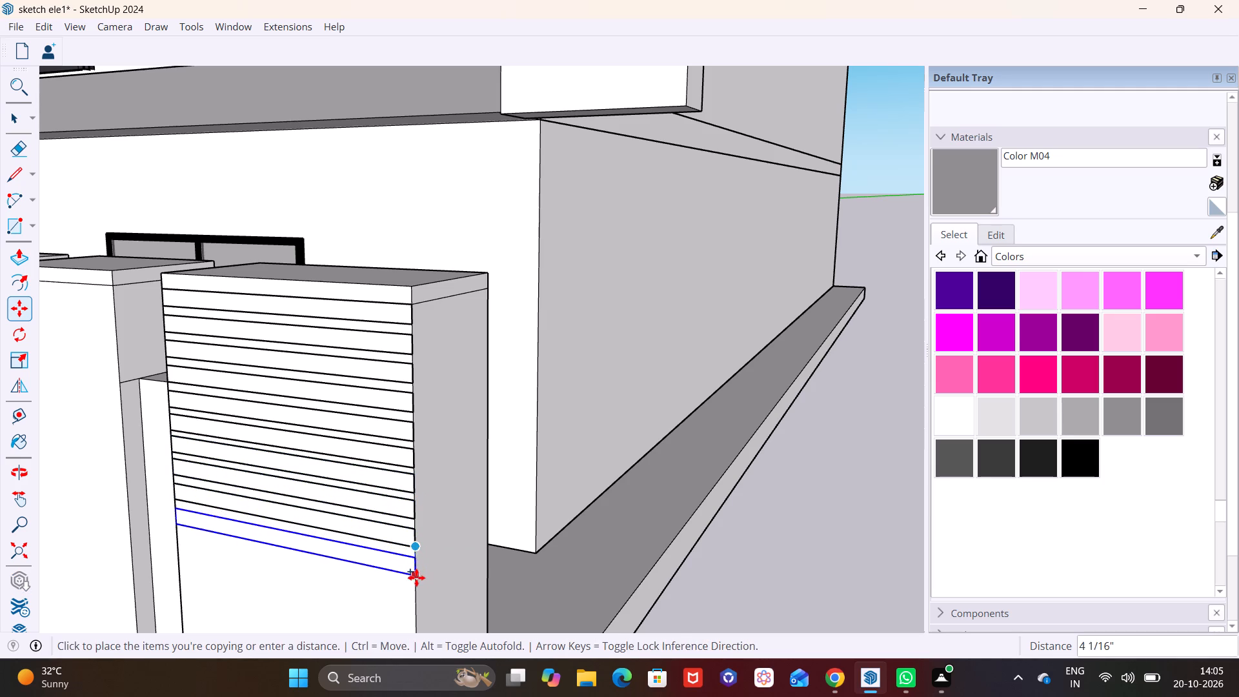
click(416, 578)
Add three more strip copies below the lowest one on the far-end block, about 4 3/16" to 4 9/16" apart.
scroll(412, 531, down, 2)
shift+middle_drag(412, 527, 423, 281)
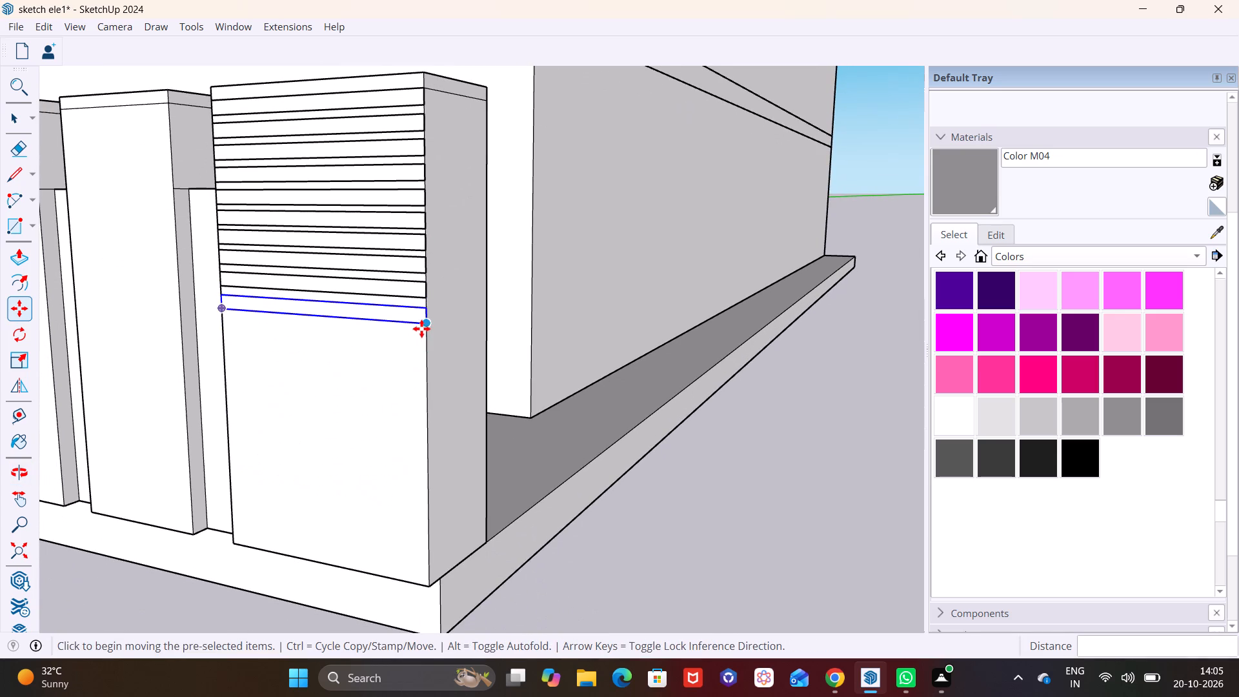
click(423, 328)
click(423, 348)
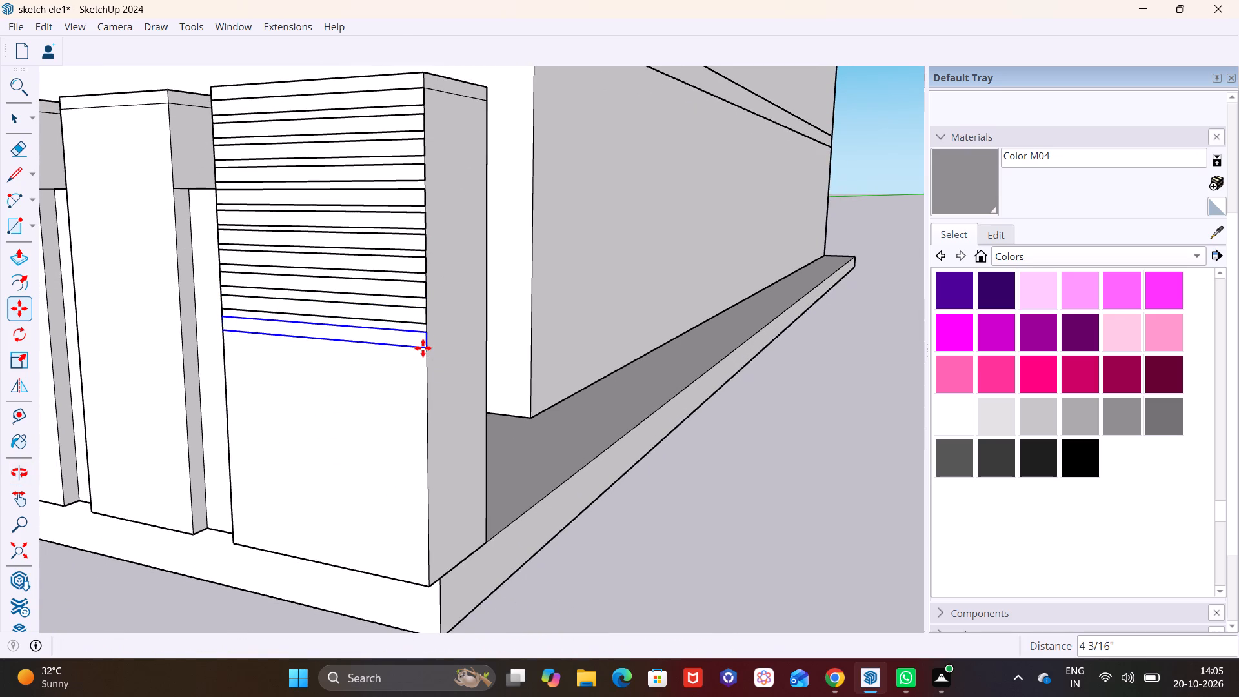
click(423, 348)
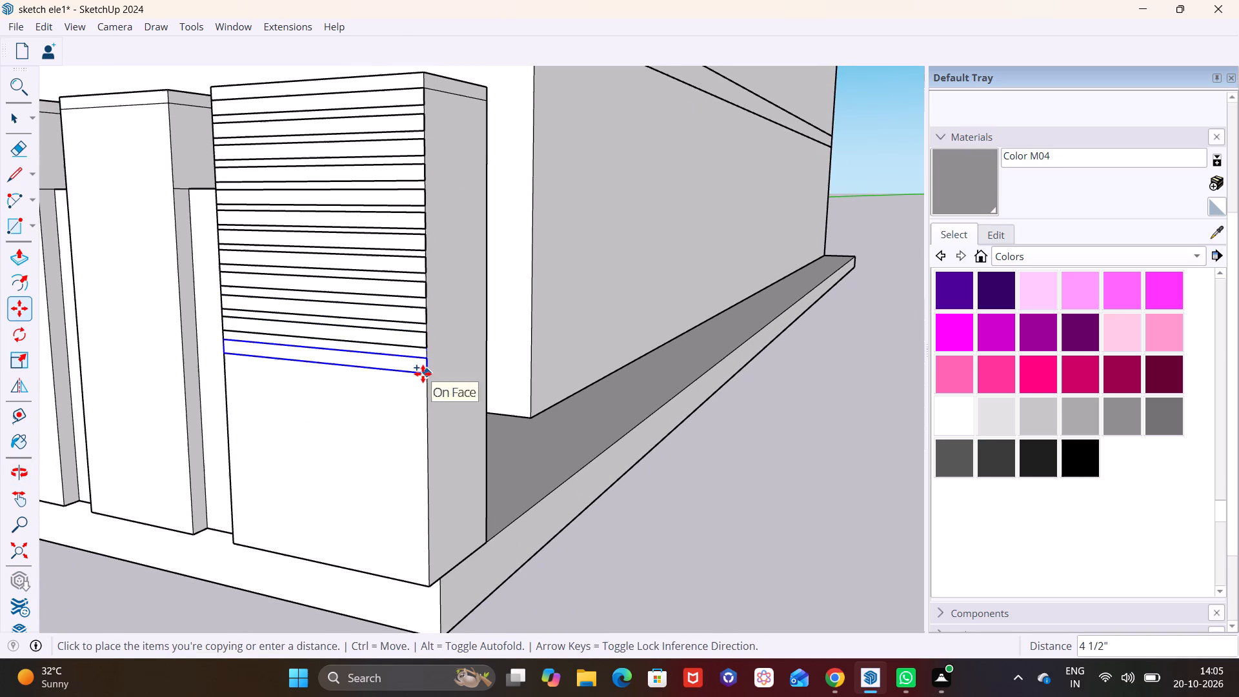
click(423, 374)
click(425, 373)
click(426, 400)
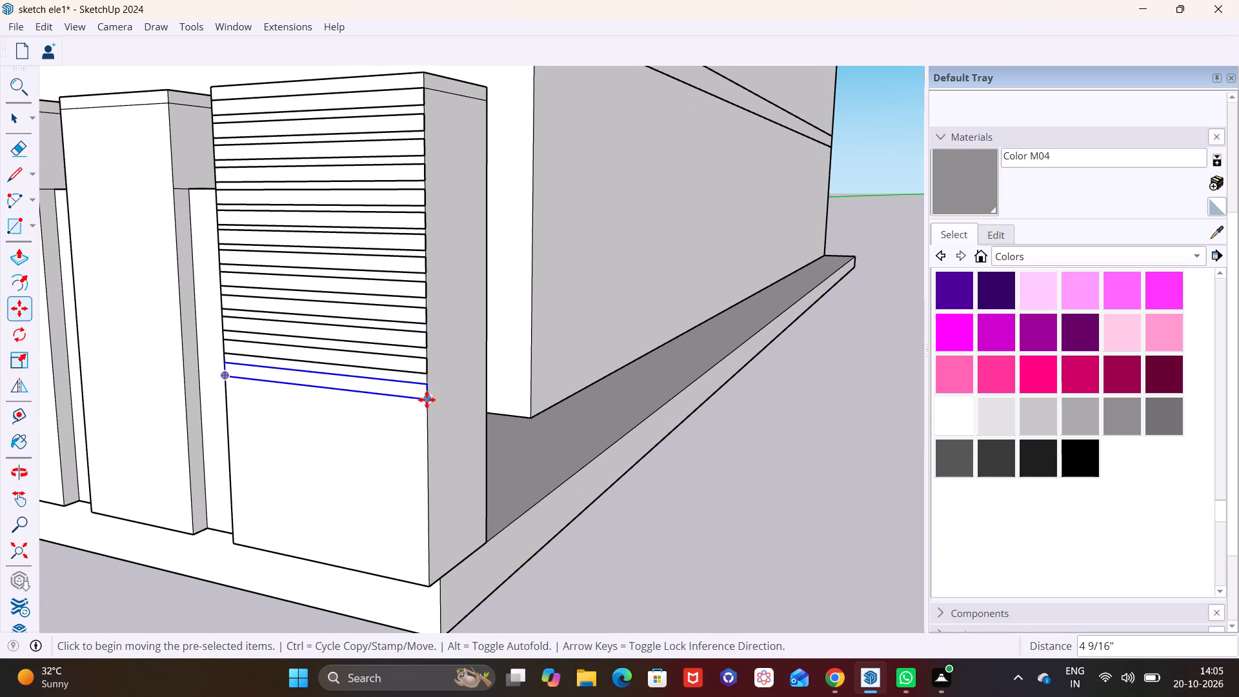
Add four more strip copies toward the lower part of the far-end block's front, about 4 1/8" to 4 5/8" apart.
click(425, 398)
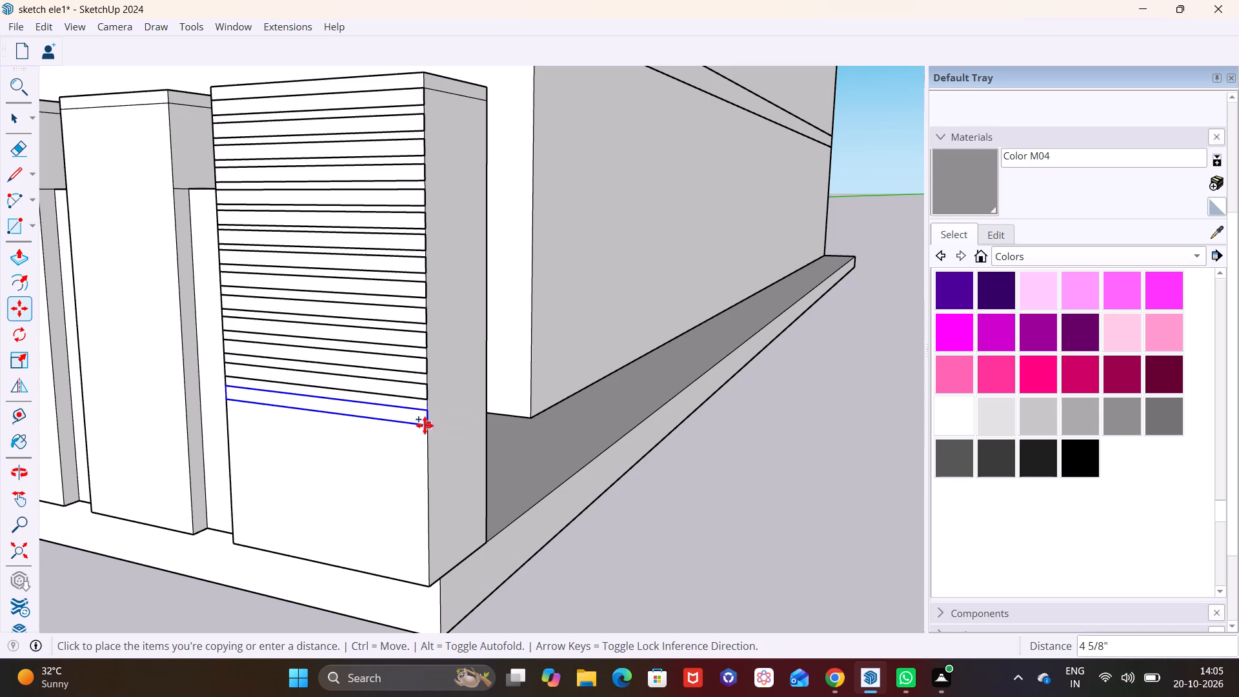
click(425, 425)
click(430, 423)
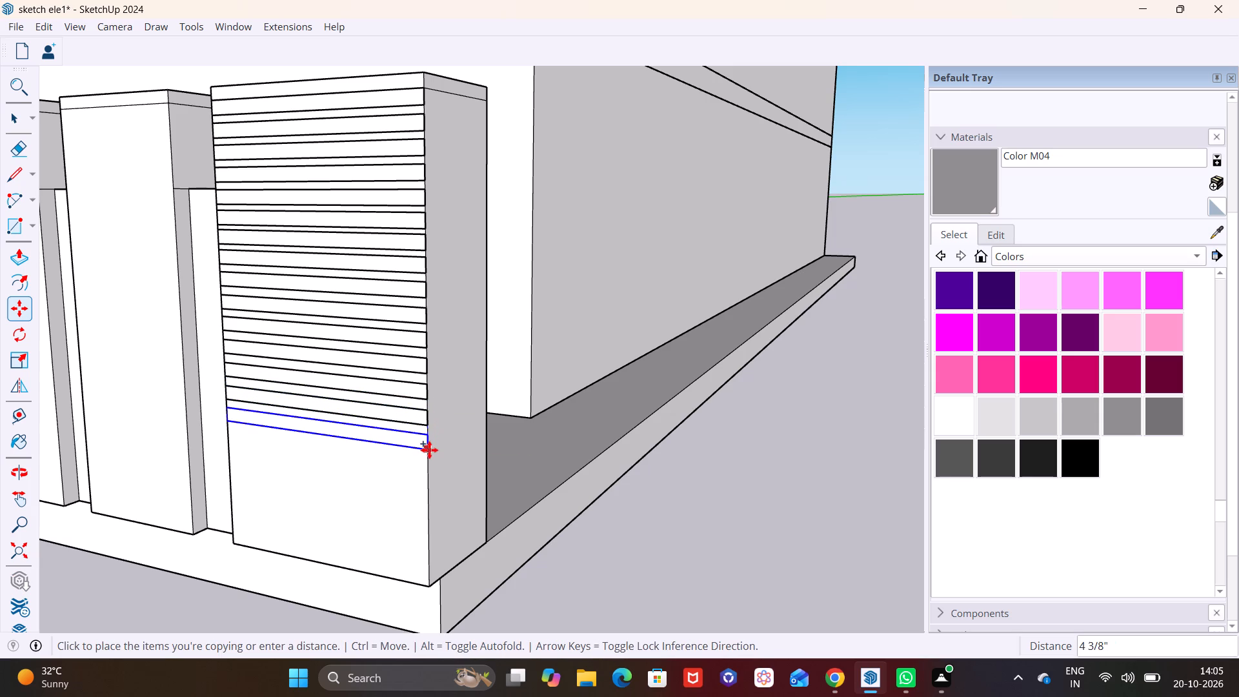
click(429, 450)
click(427, 449)
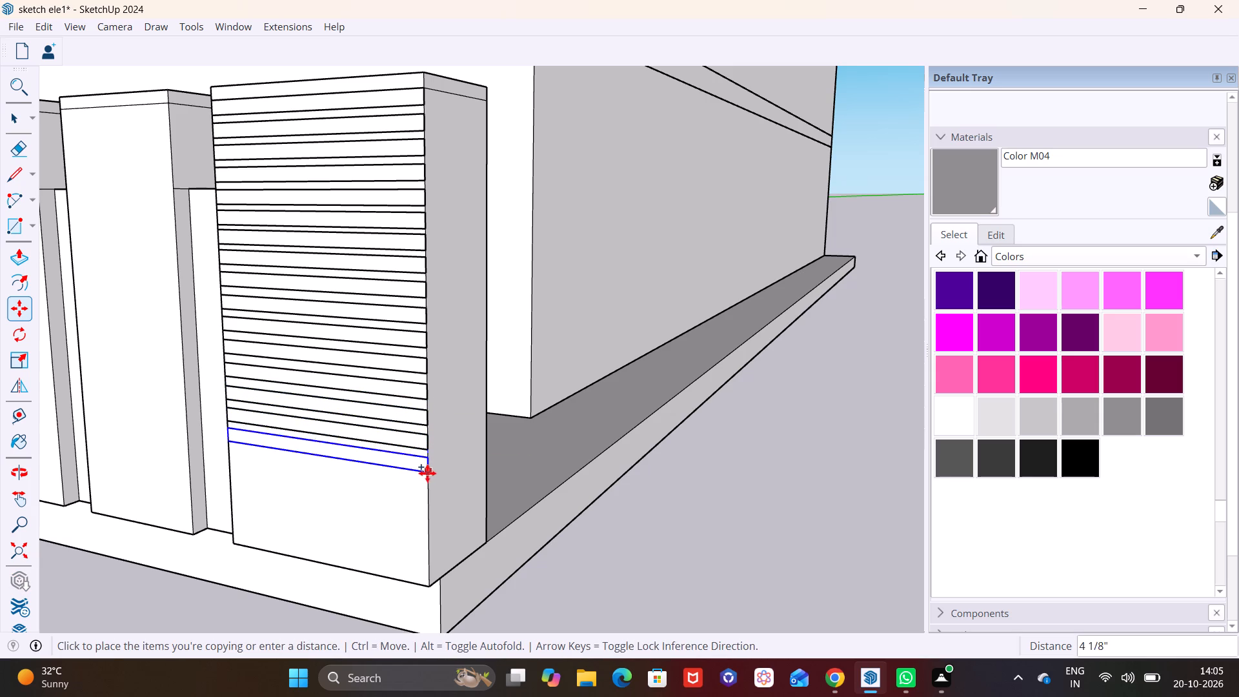
click(428, 475)
click(427, 477)
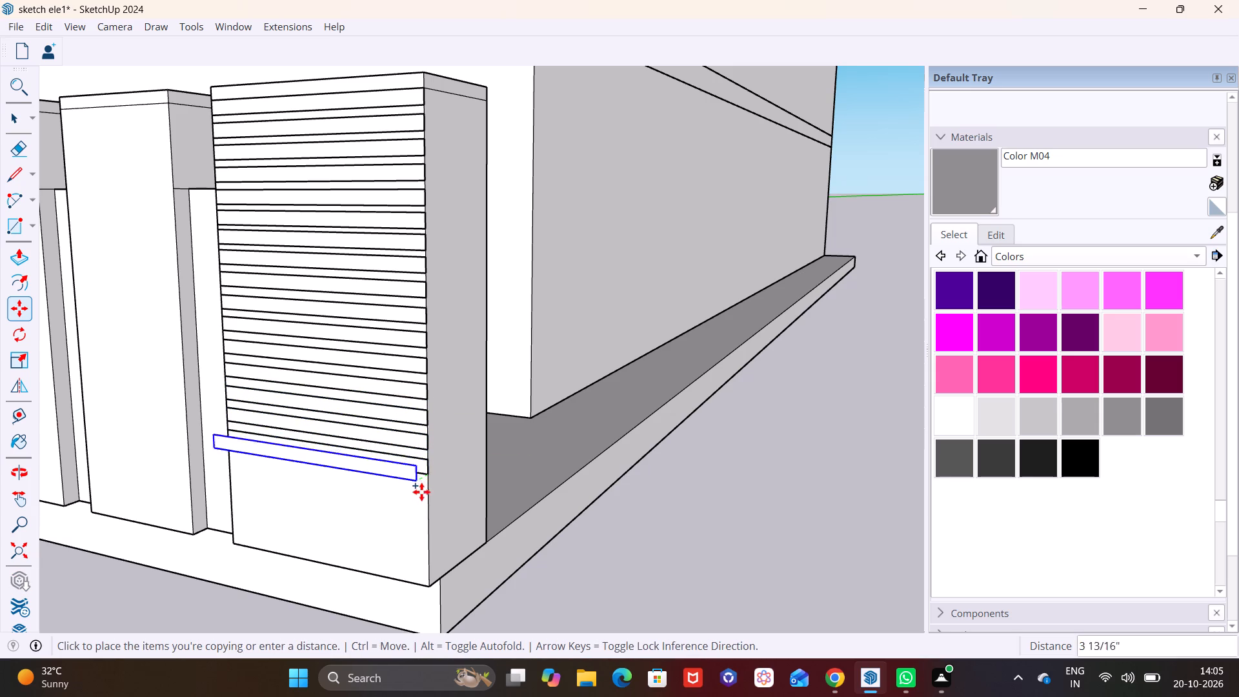
click(423, 499)
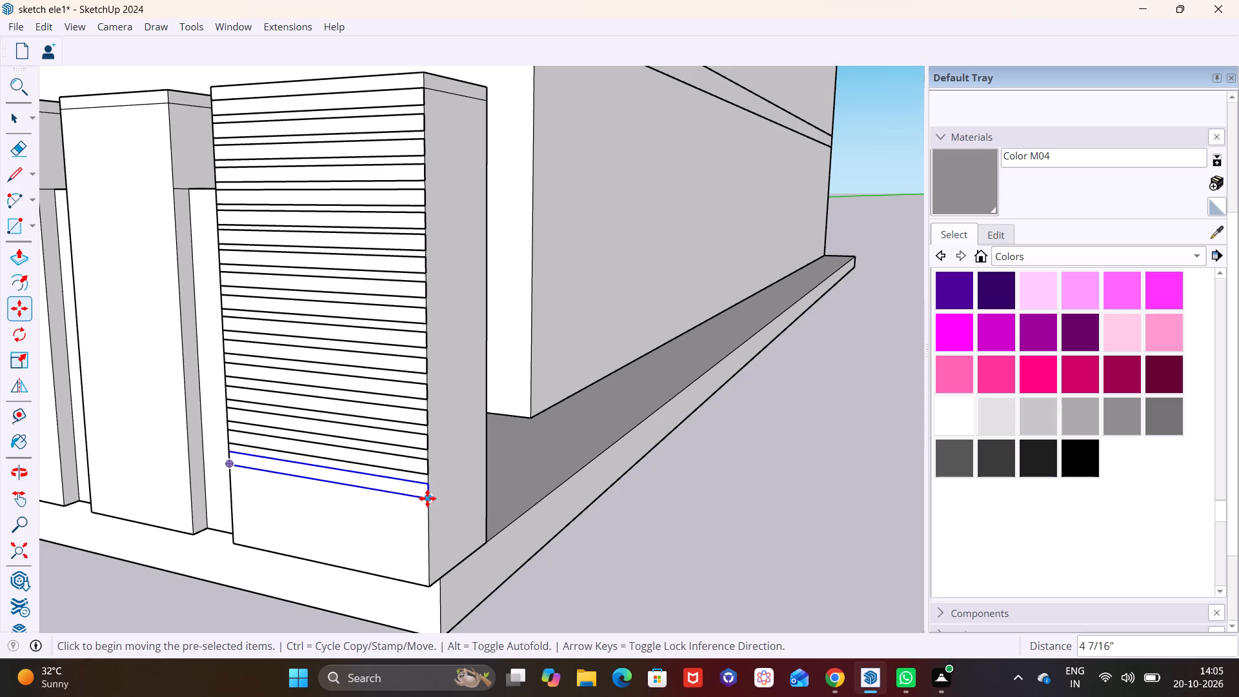
Add the last three strip copies about 4 1/8" apart, ending just above the far-end block's bottom edge, and clear the selection.
click(427, 498)
click(429, 521)
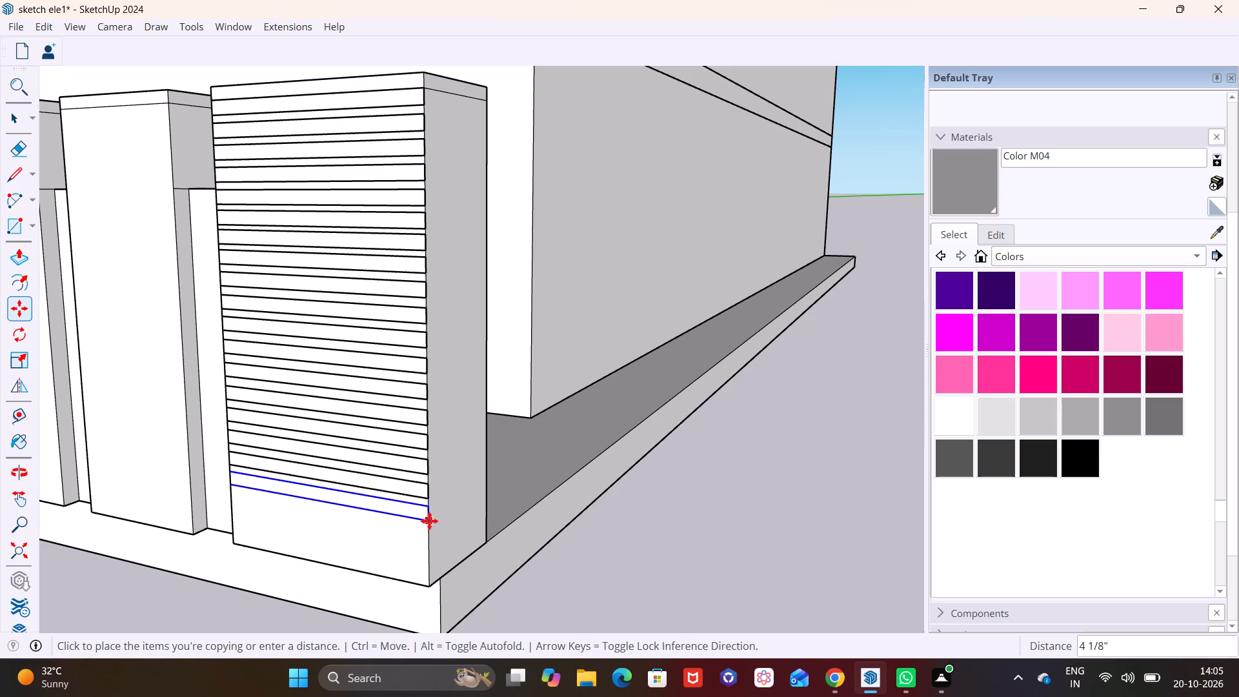
click(429, 525)
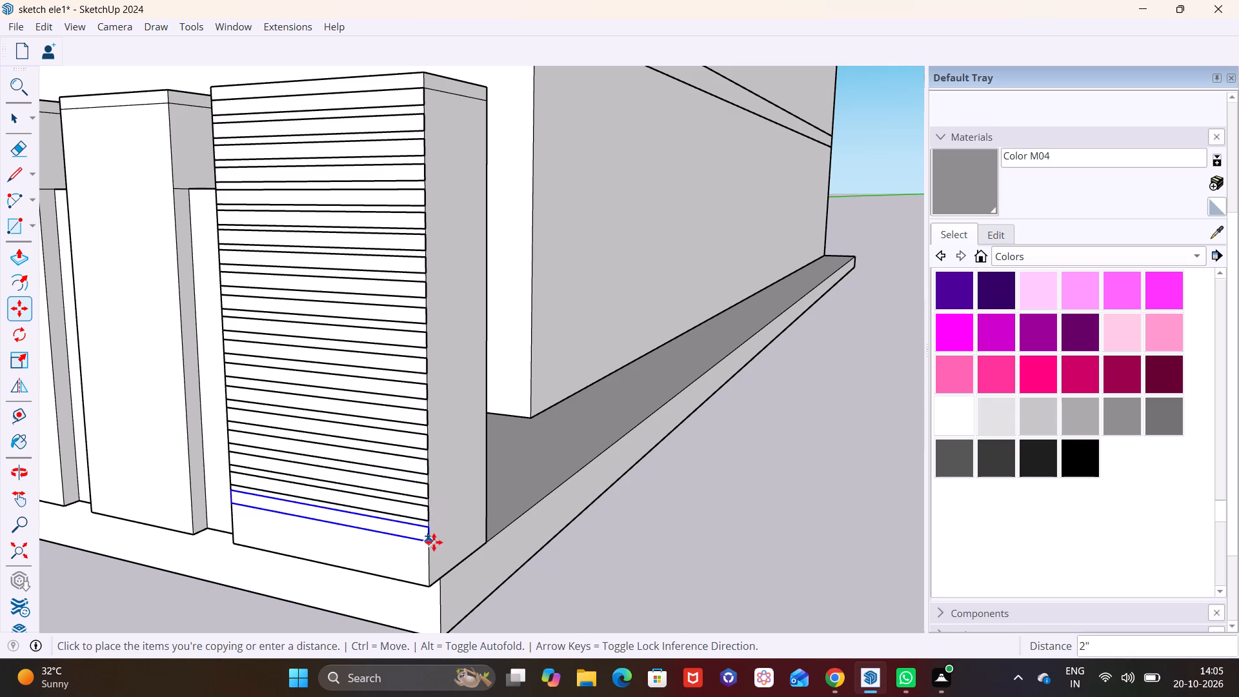
click(434, 546)
click(429, 545)
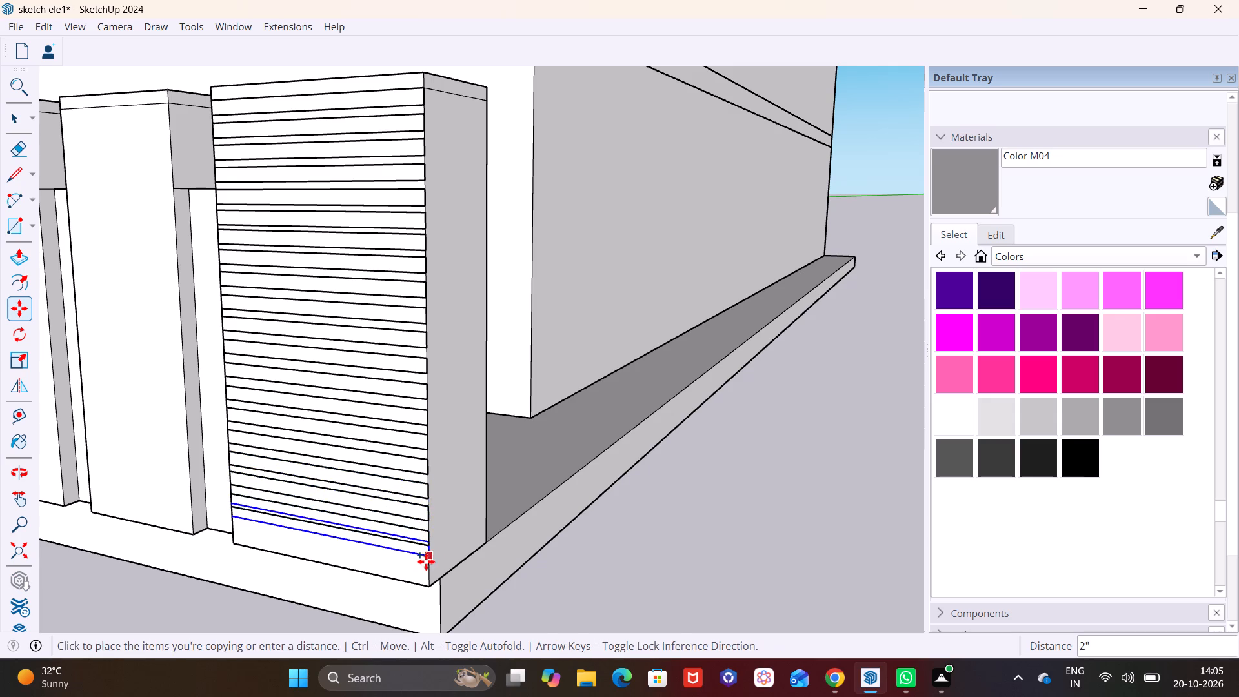
click(425, 572)
key(space)
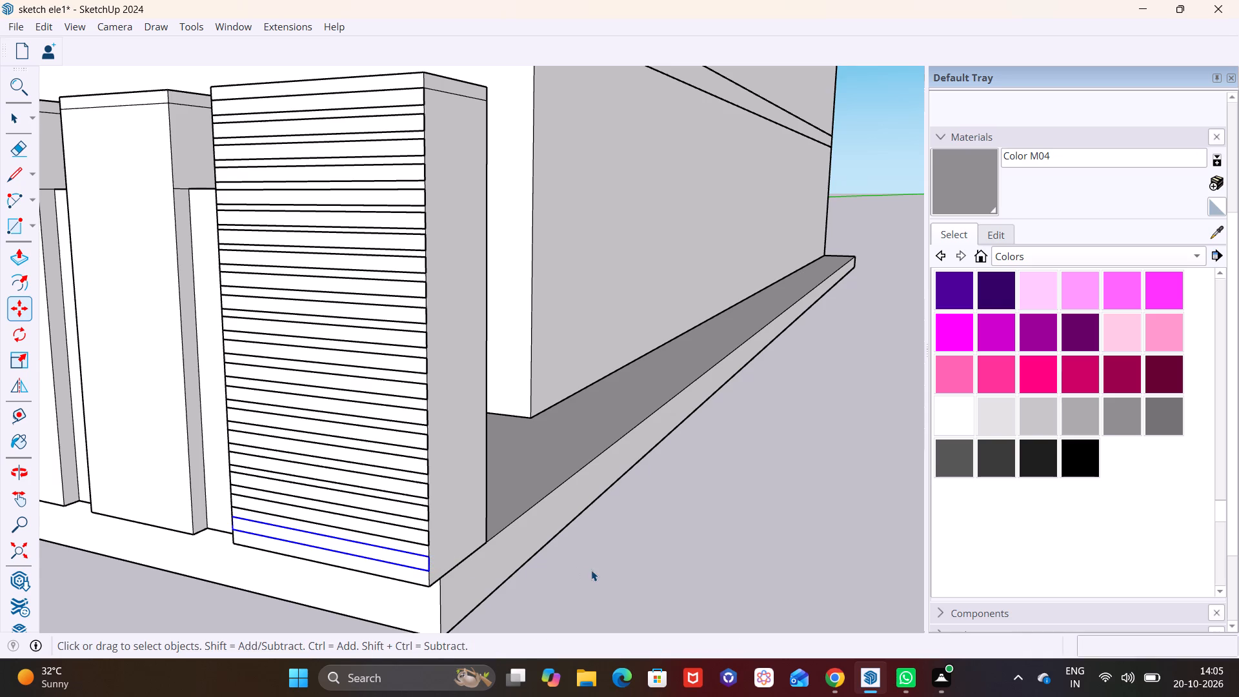
click(591, 570)
Push/Pull the front face of the portal-side block's cap outward by about 1 5/16".
scroll(498, 461, down, 9)
middle_drag(476, 447, 661, 412)
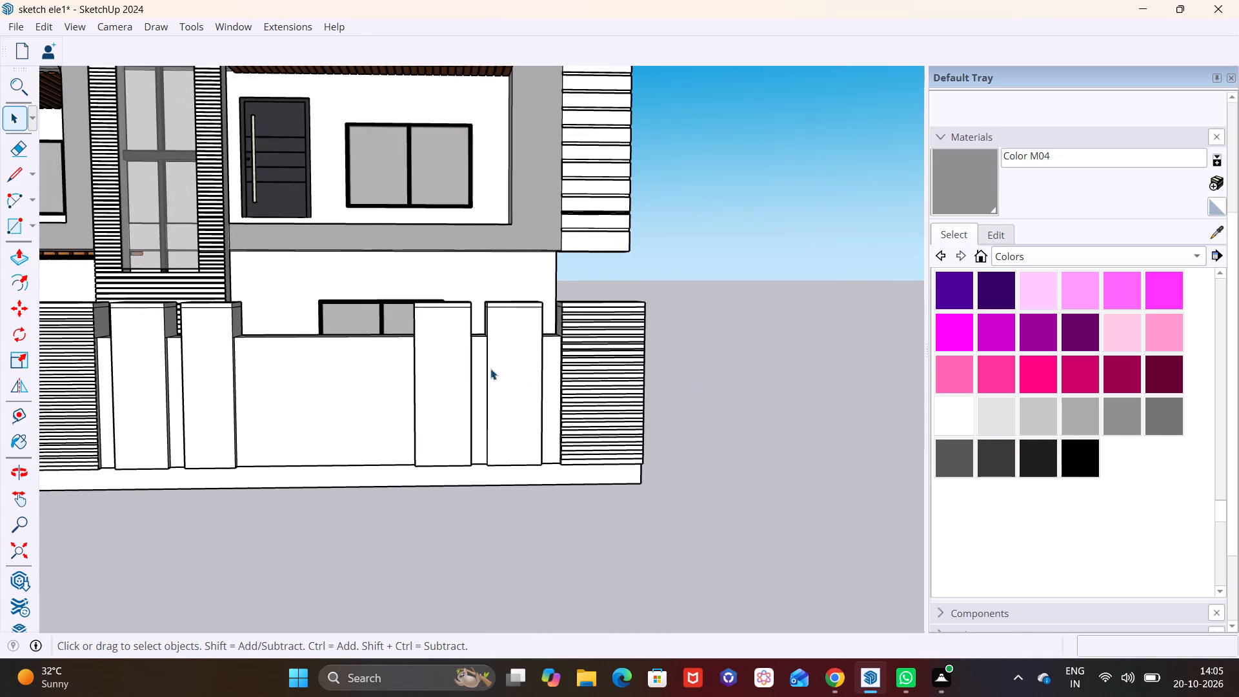
shift+middle_drag(435, 385, 730, 457)
scroll(461, 367, up, 7)
middle_drag(354, 374, 268, 382)
shift+middle_drag(246, 367, 331, 305)
shift+scroll(258, 350, up, 1)
scroll(316, 319, up, 2)
middle_drag(393, 266, 294, 354)
click(330, 316)
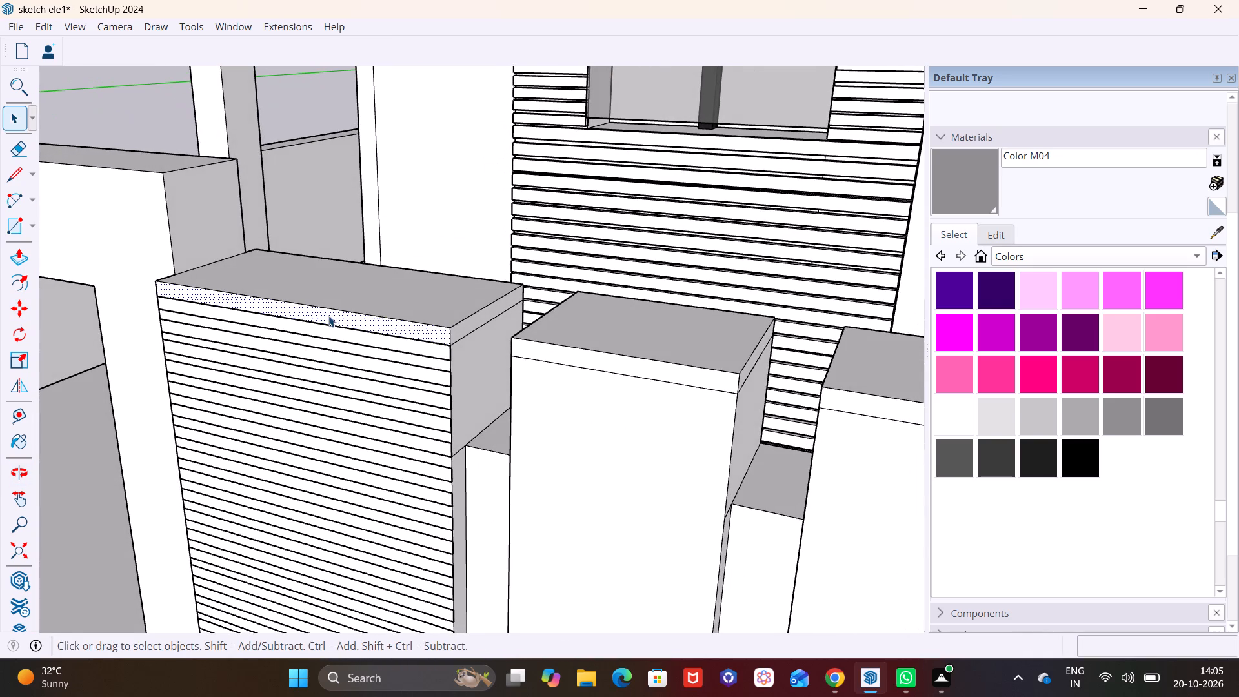
click(13, 253)
click(231, 299)
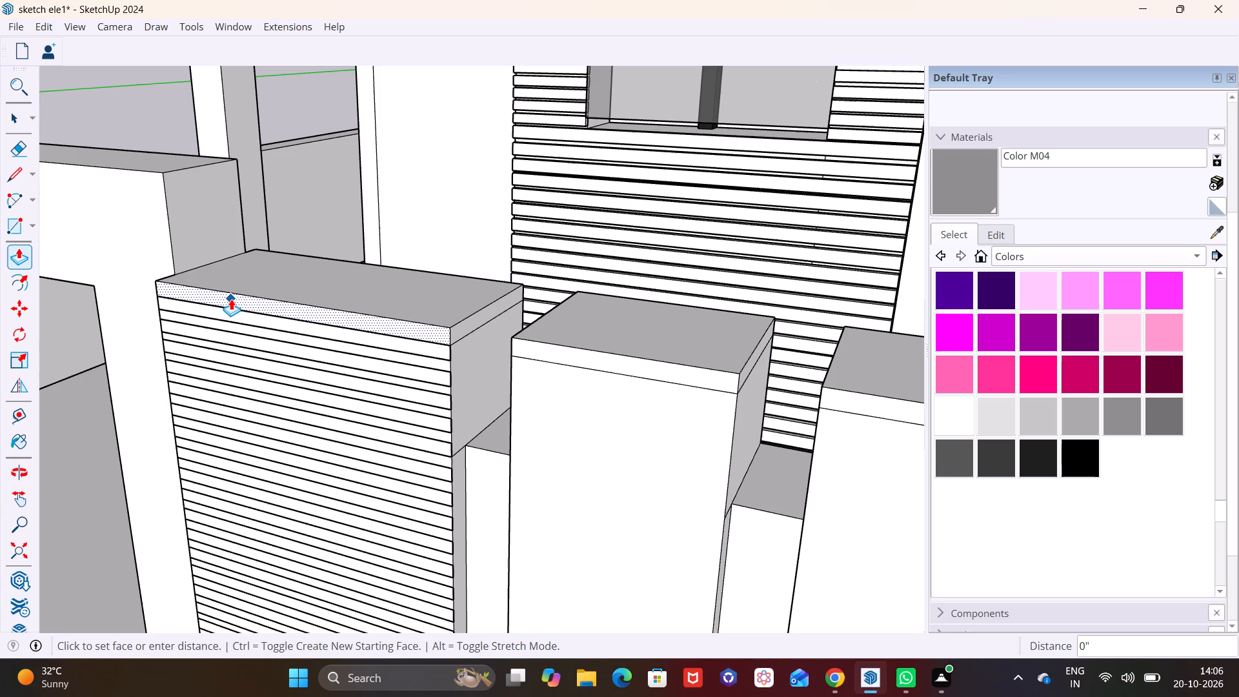
click(226, 302)
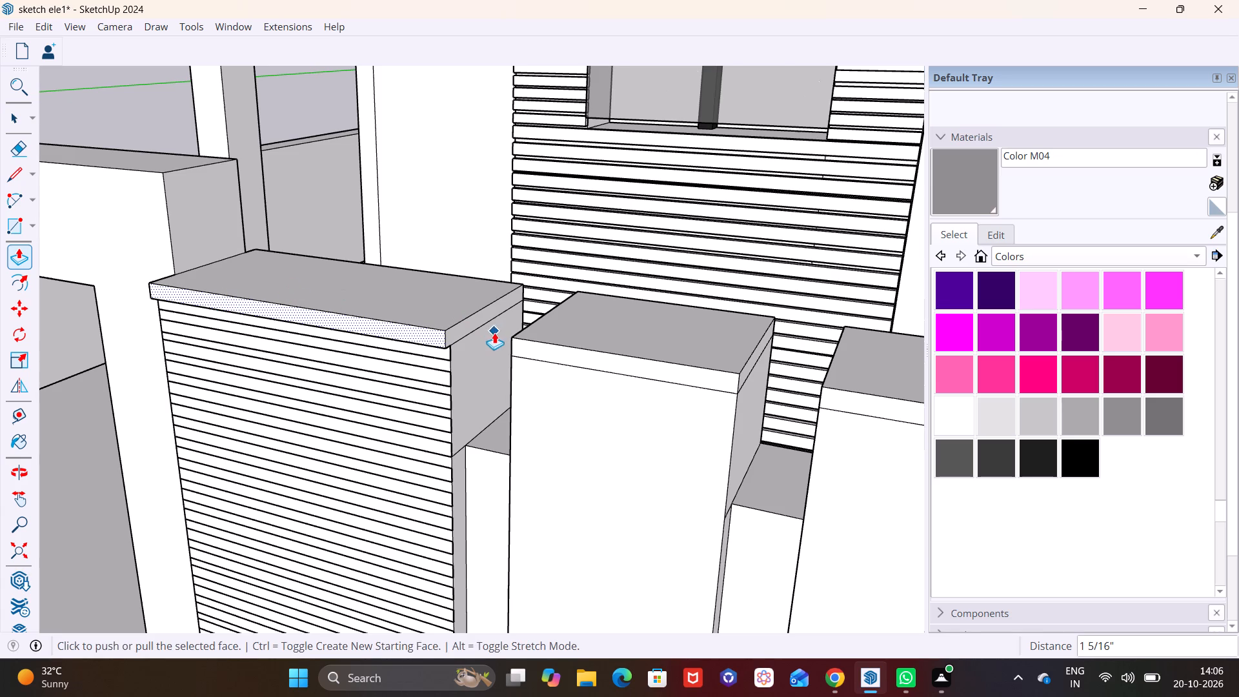
key(space)
Repeat the 1 5/16" Push/Pull on the cap fronts of the two plain blocks beside the portal-side block.
click(527, 350)
click(26, 254)
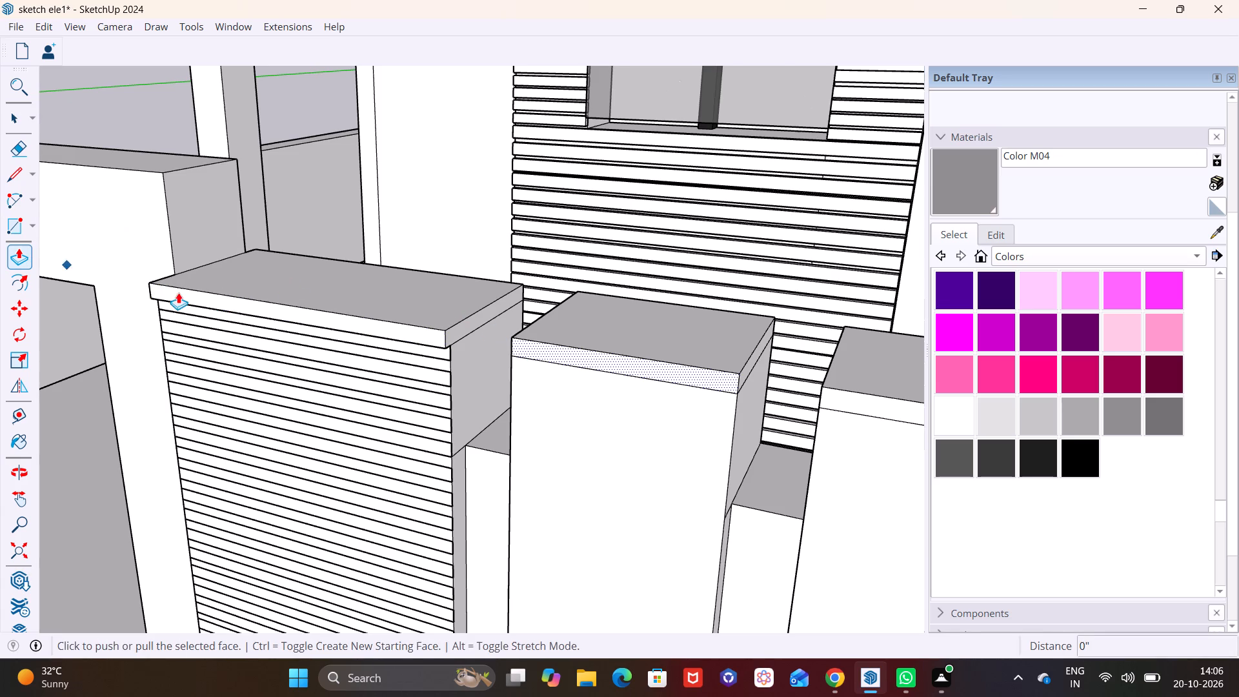
double_click(539, 352)
scroll(533, 378, down, 2)
shift+middle_drag(531, 384, 240, 318)
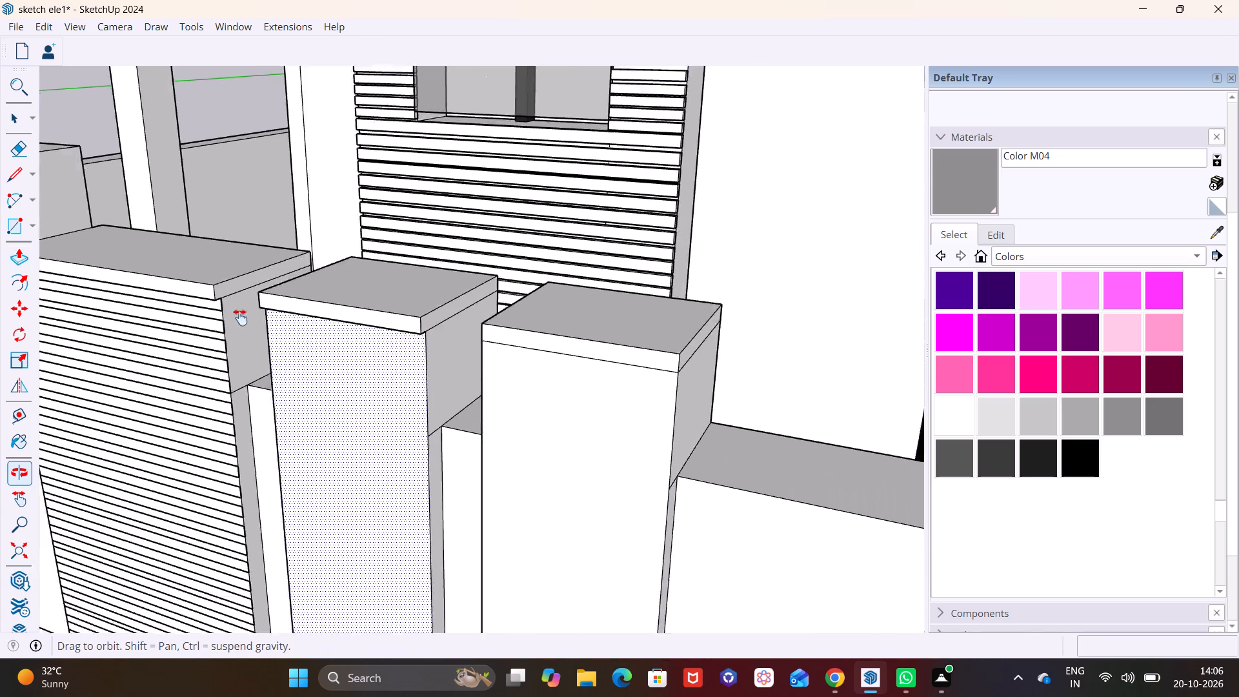
shift+middle_drag(240, 318, 193, 292)
key(space)
click(423, 295)
click(24, 254)
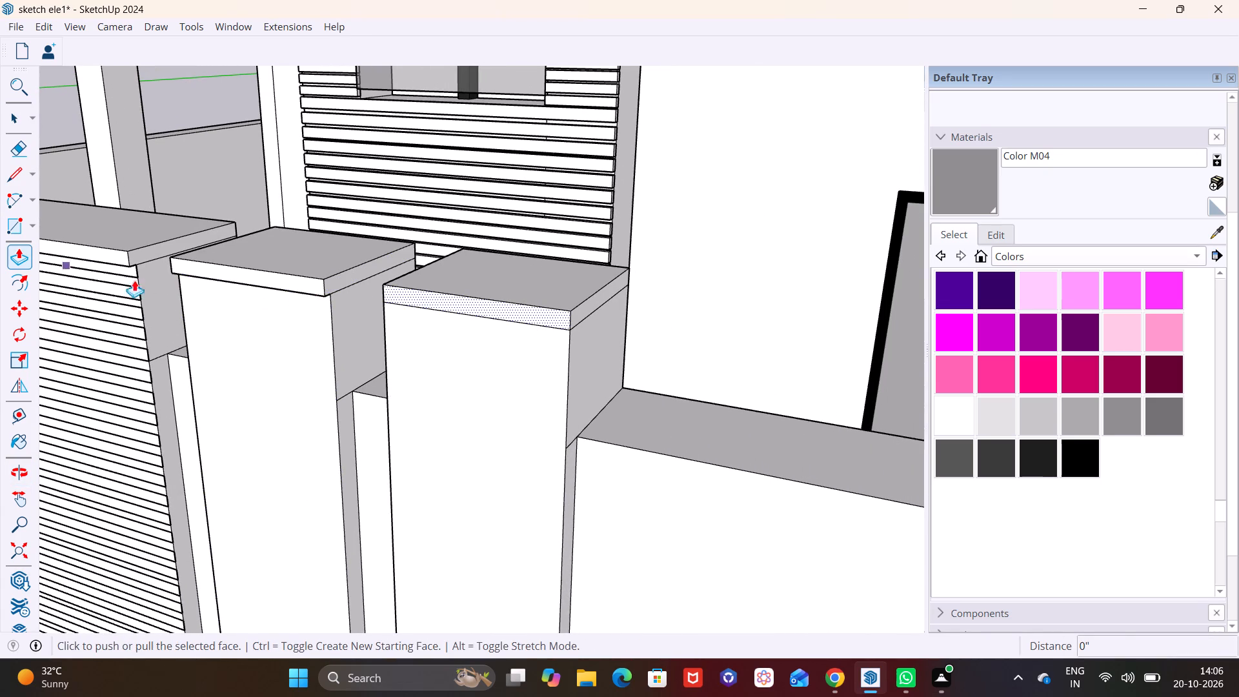
double_click(416, 296)
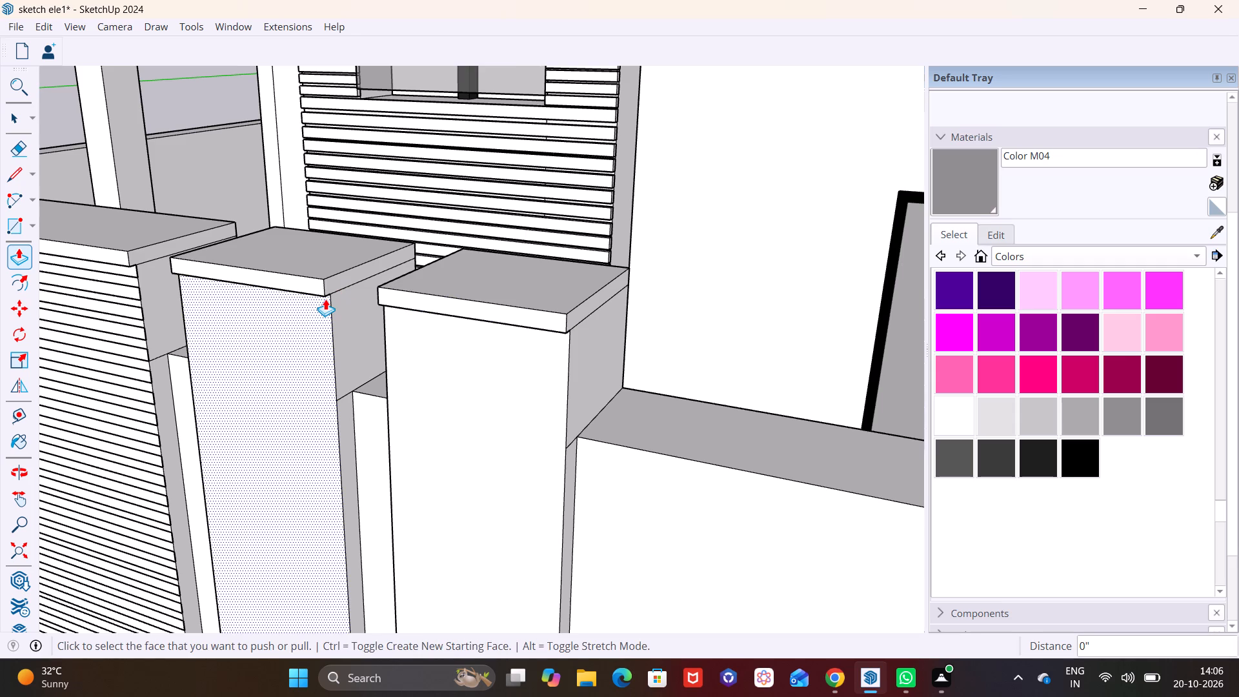
Repeat the 1 5/16" Push/Pull on the cap fronts of the two far plain blocks and the striped far-end block.
scroll(325, 299, down, 7)
middle_drag(336, 308, 495, 200)
scroll(498, 217, down, 4)
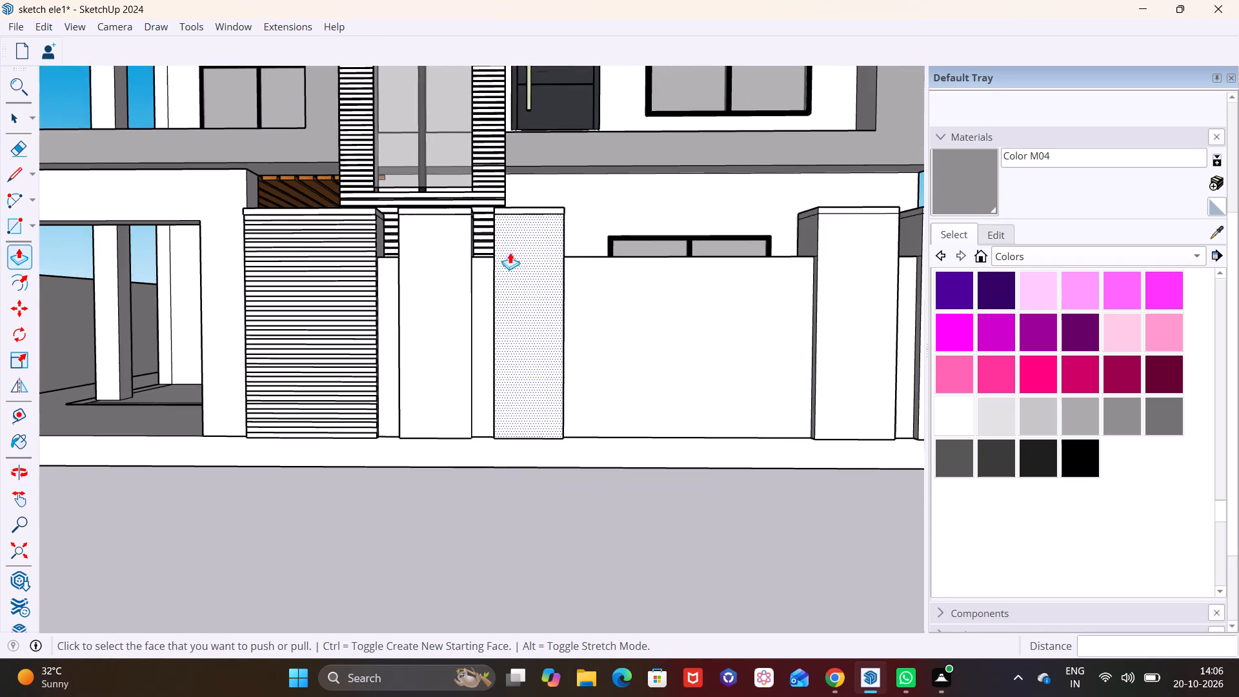
middle_drag(630, 283, 63, 304)
middle_drag(241, 259, 145, 325)
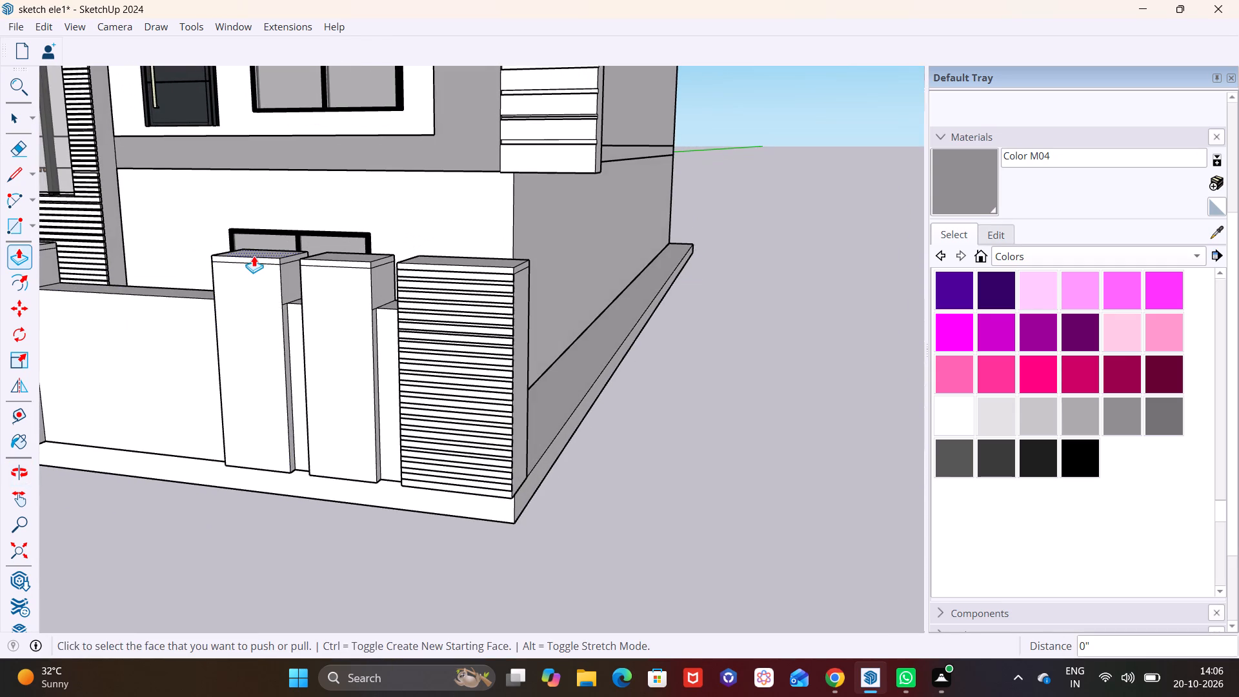
double_click(249, 260)
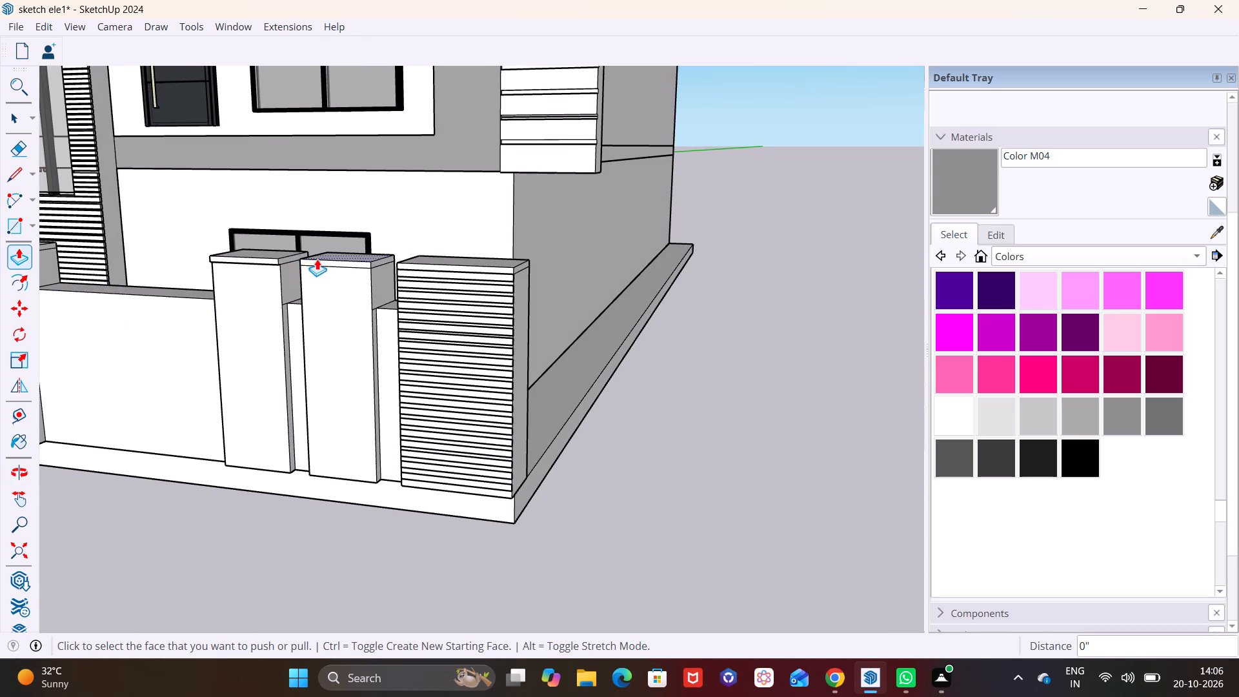
double_click(317, 262)
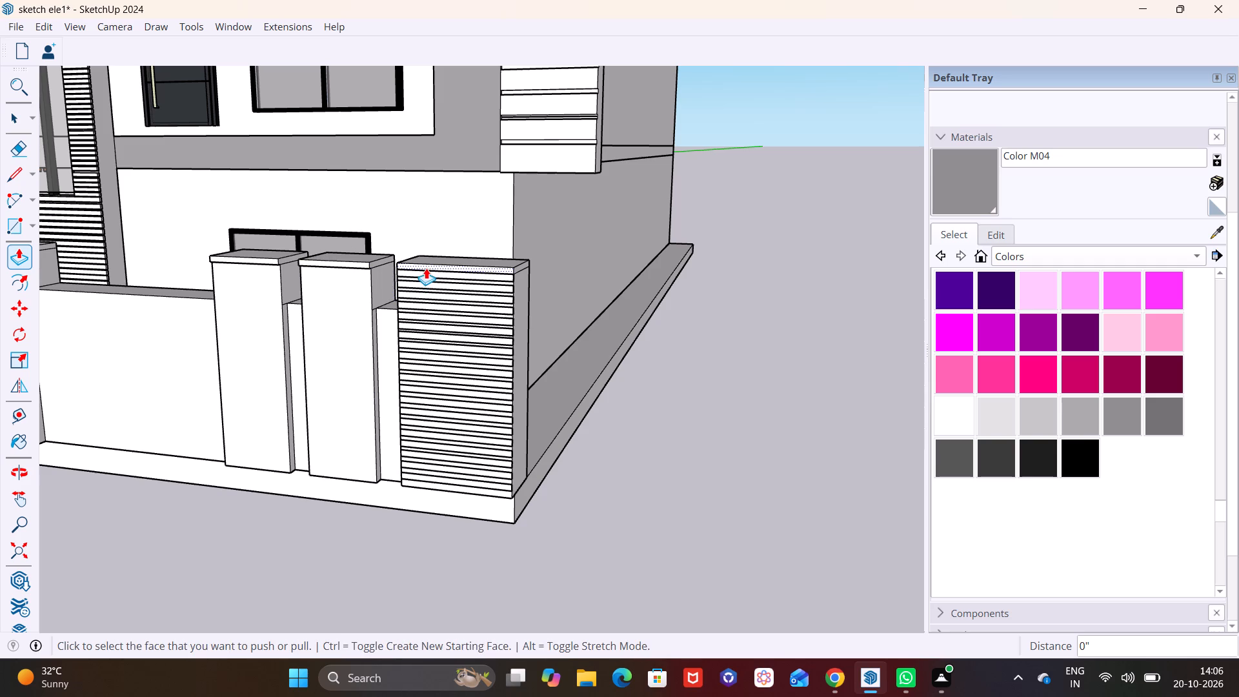
double_click(427, 266)
Repeat the 1 5/16" Push/Pull on the outer side face of the striped far-end block's cap.
scroll(529, 246, up, 5)
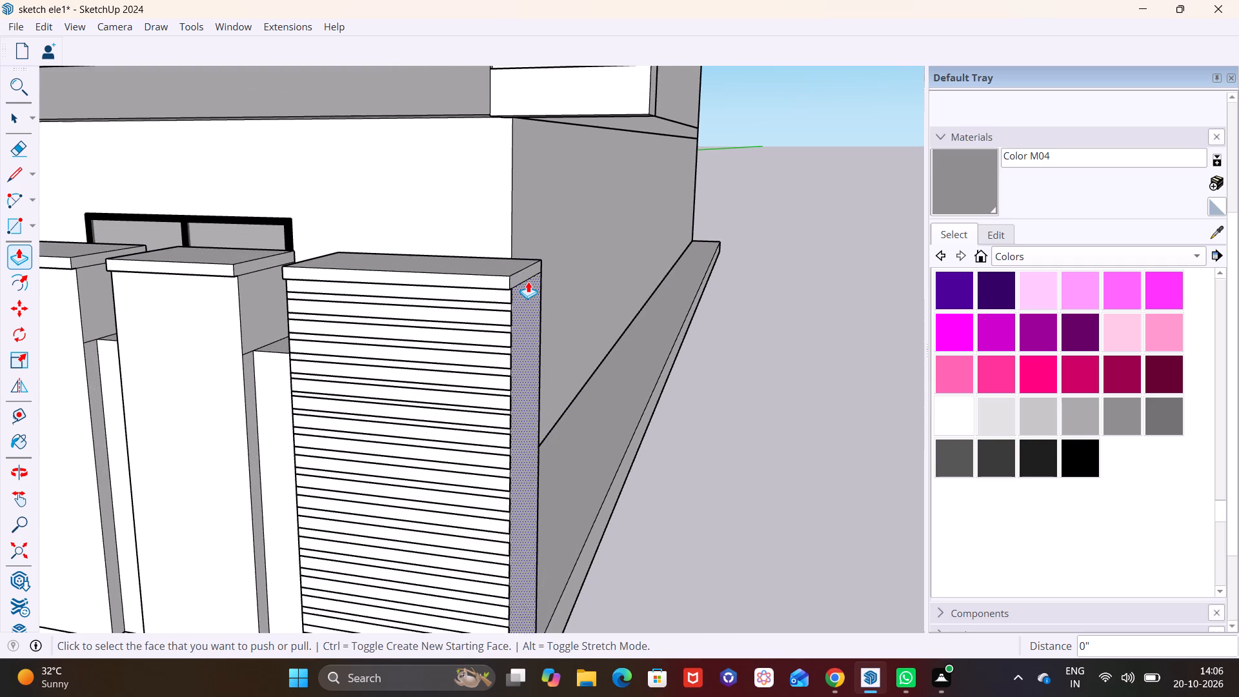
double_click(523, 276)
key(space)
scroll(554, 355, down, 7)
click(725, 421)
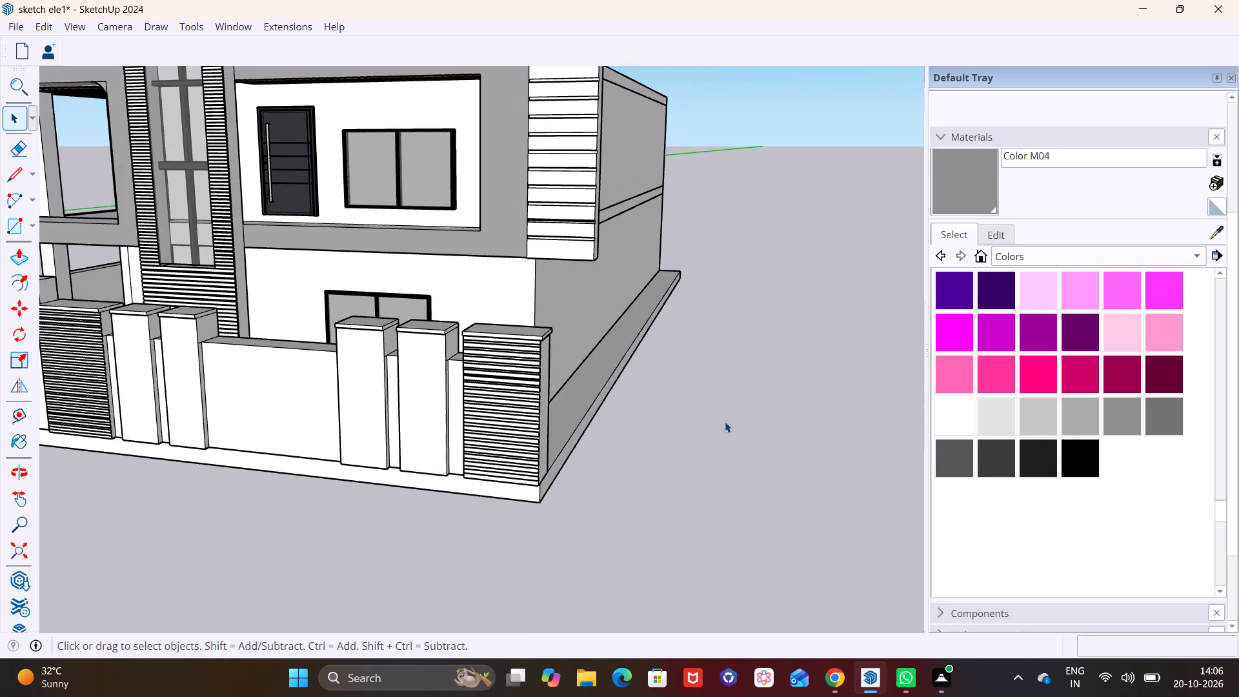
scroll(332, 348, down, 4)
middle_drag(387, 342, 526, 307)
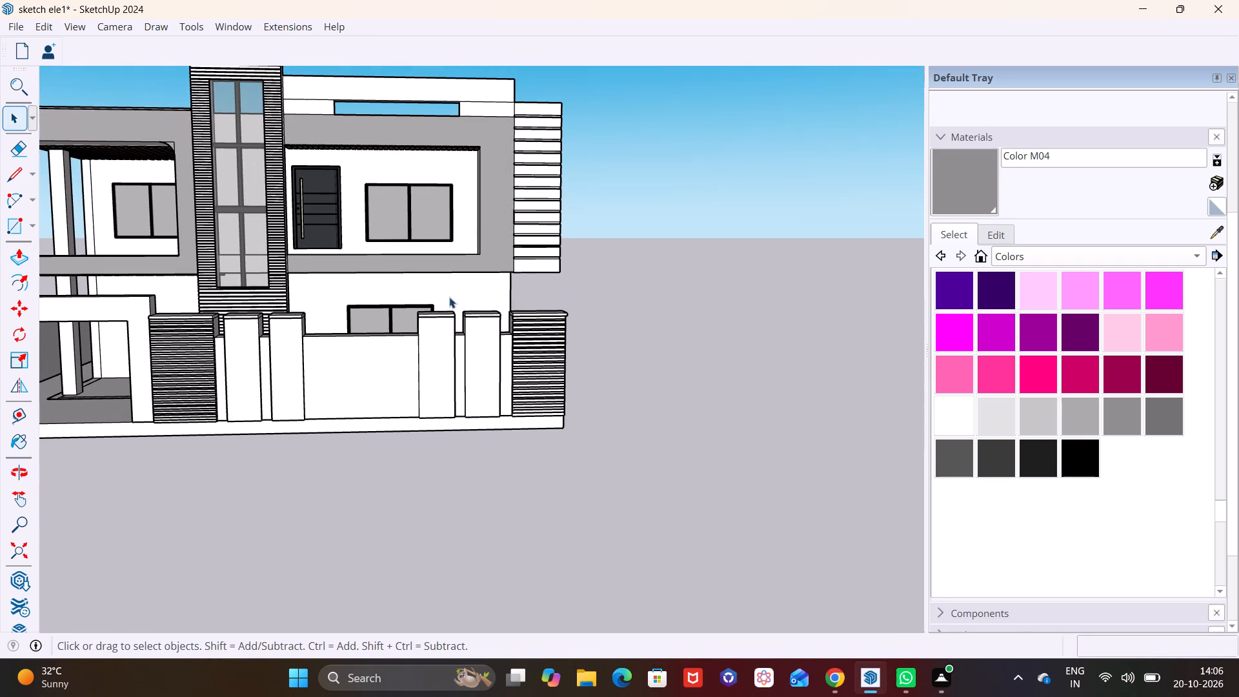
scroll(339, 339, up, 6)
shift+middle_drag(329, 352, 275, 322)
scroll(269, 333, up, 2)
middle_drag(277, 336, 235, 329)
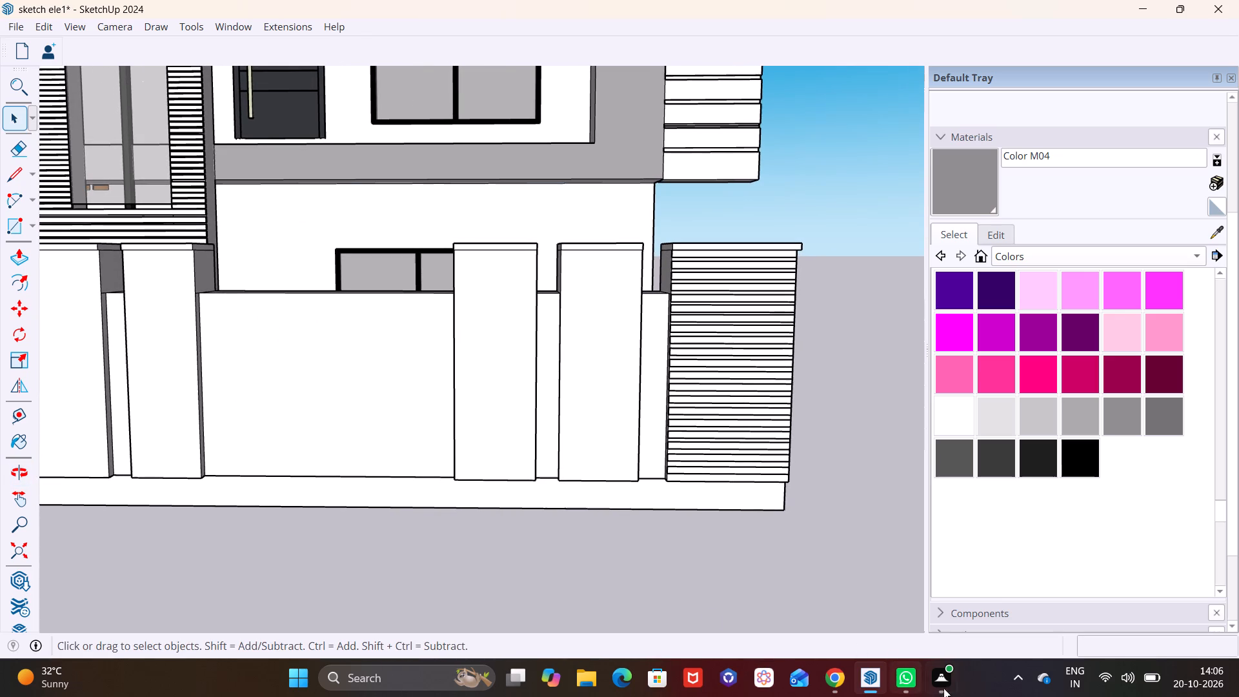
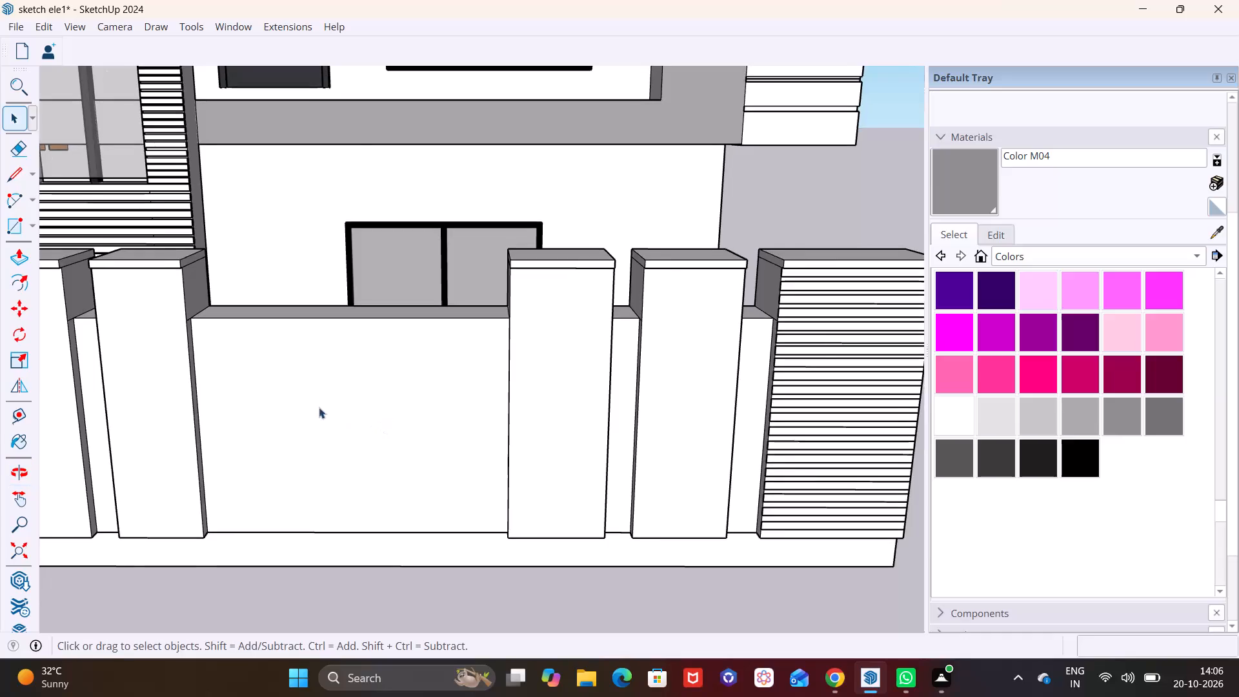
Draw a rectangle about 1' 5 3/8" by 8' 13/16" across the top of the low wall's front face, between the two plain blocks.
scroll(325, 409, up, 2)
middle_drag(347, 421, 287, 426)
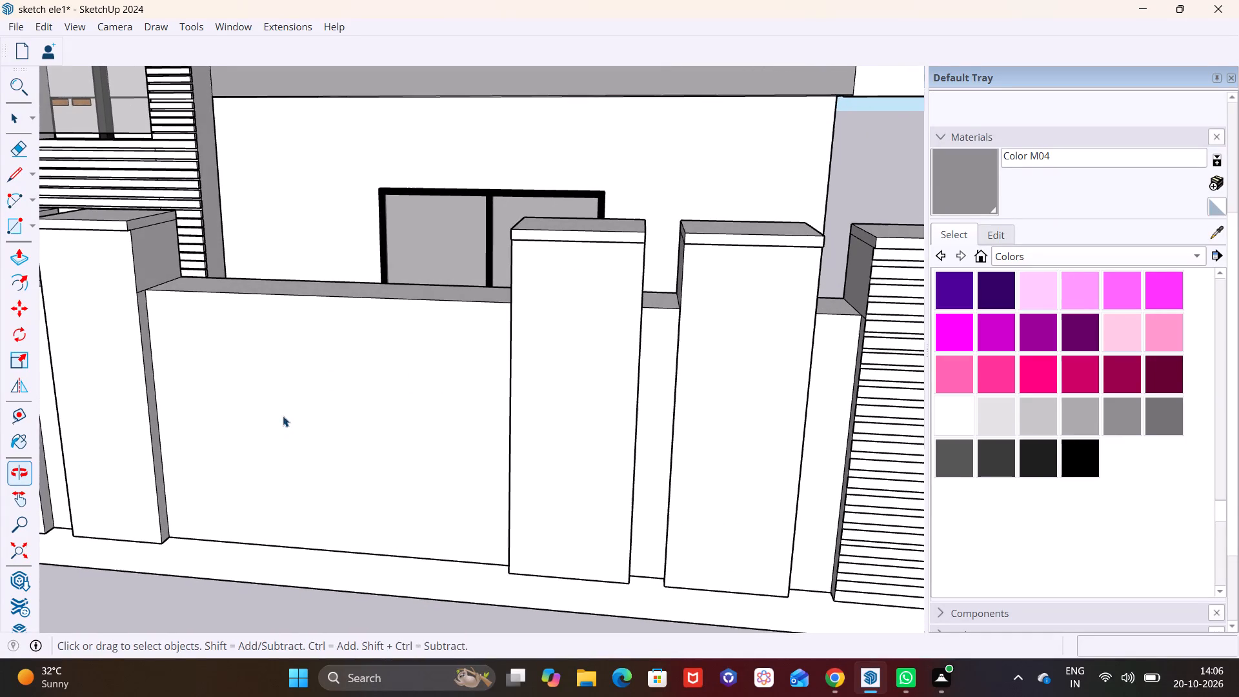
click(30, 226)
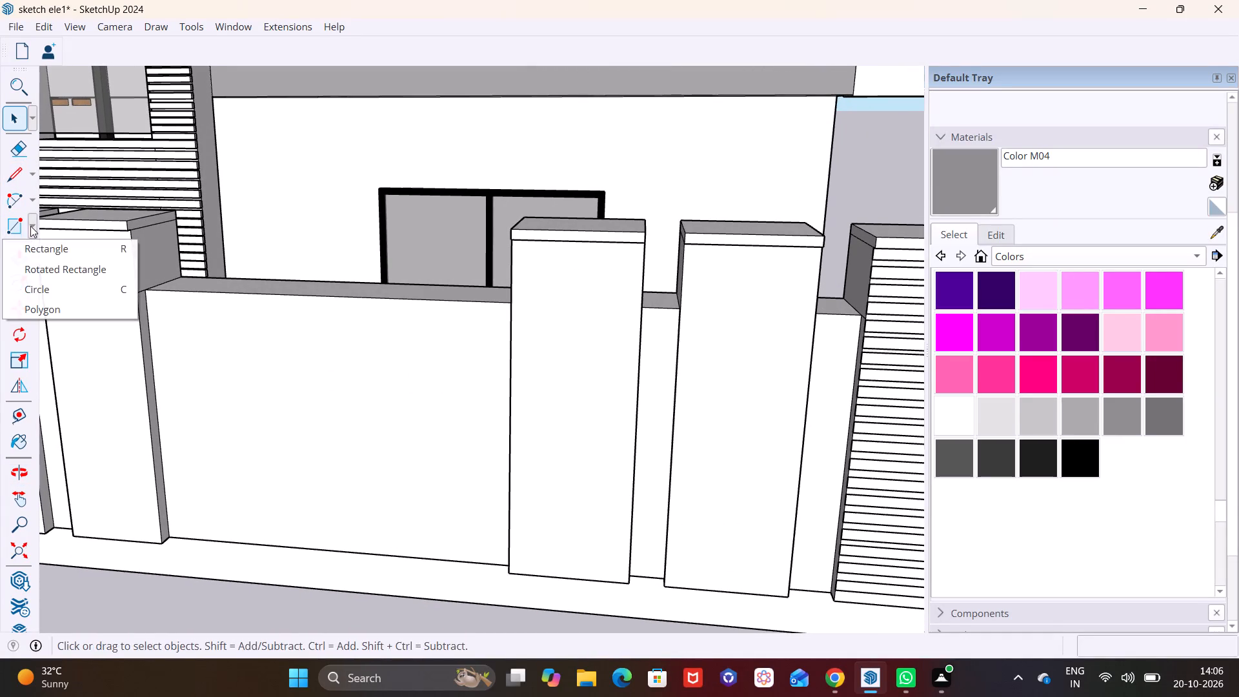
click(41, 245)
click(148, 296)
middle_drag(257, 346, 392, 350)
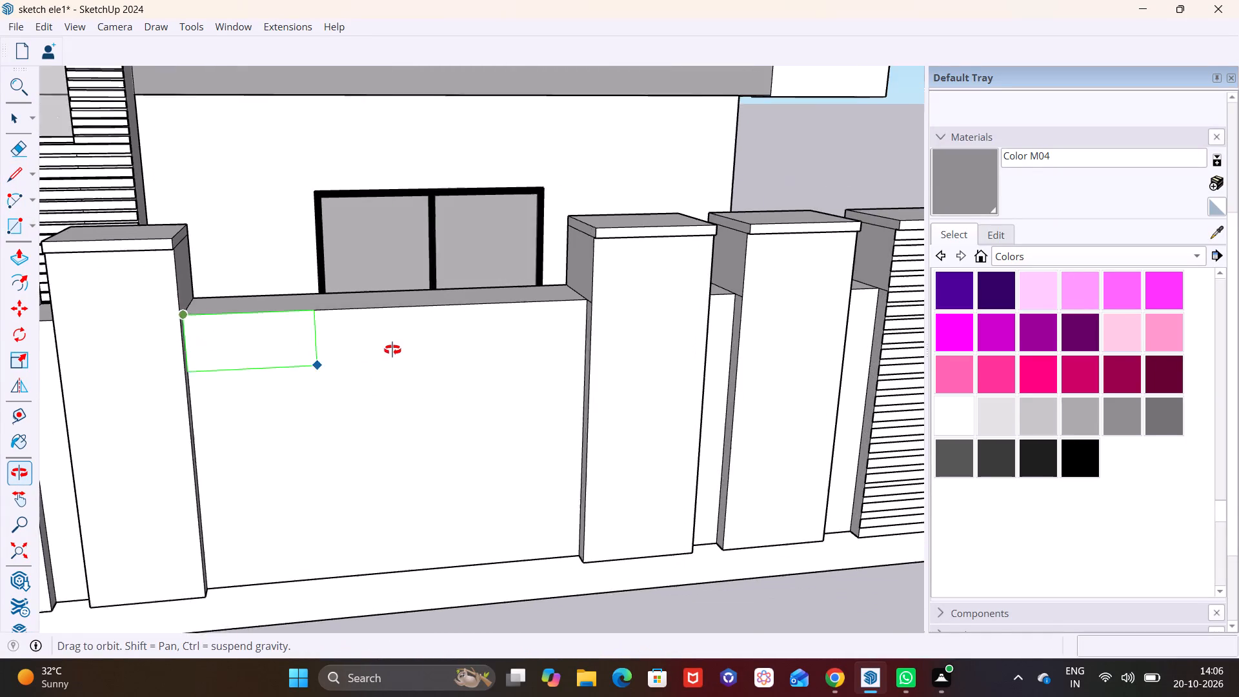
middle_drag(392, 350, 402, 348)
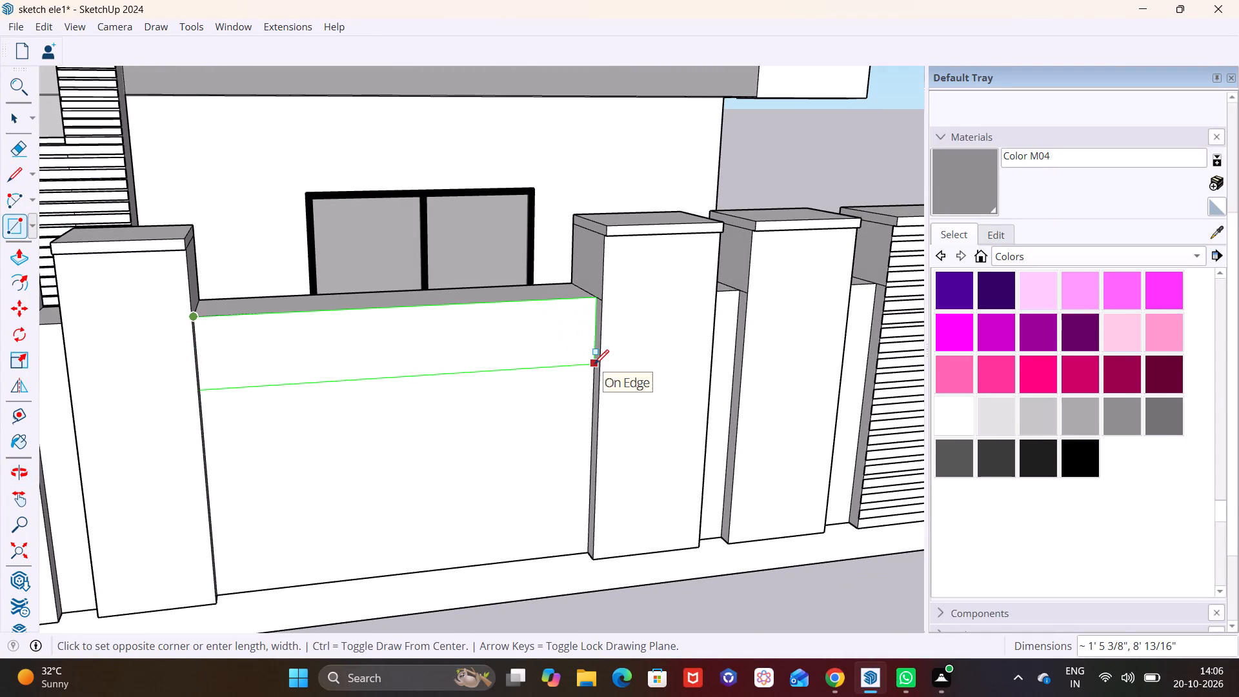
click(594, 364)
Make the rectangle's face and edges into a group.
key(space)
double_click(448, 344)
right_click(448, 344)
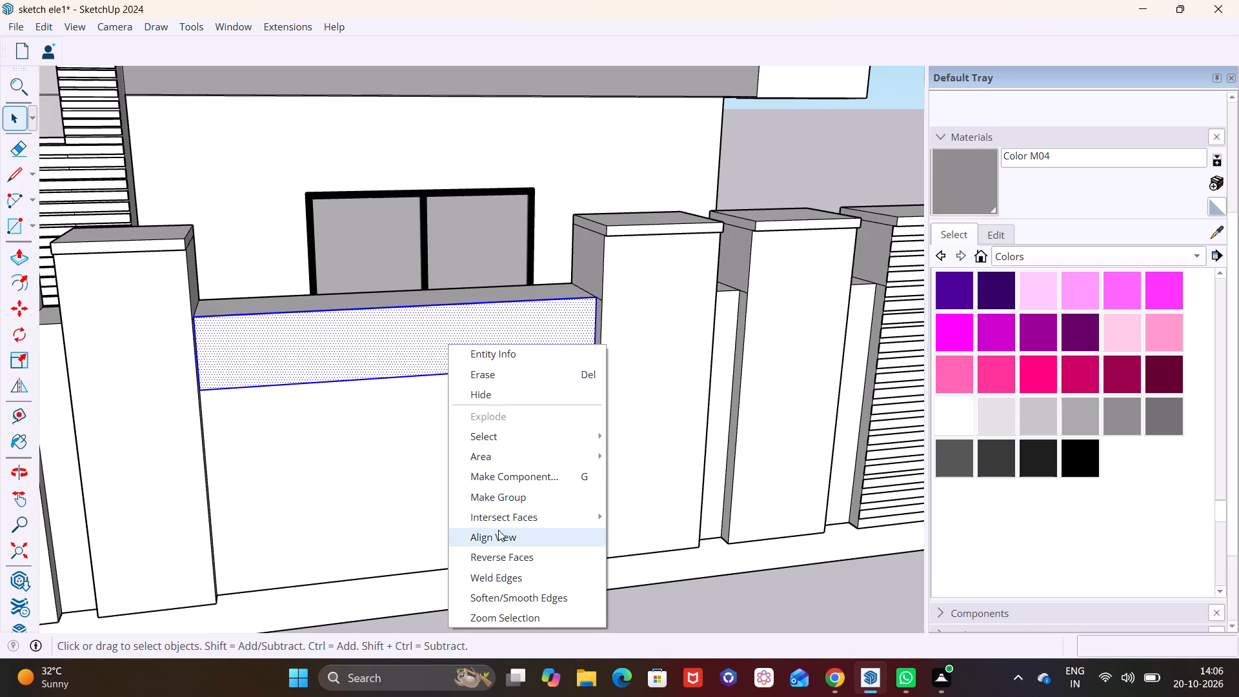
click(501, 497)
Copy the rectangle group straight down the wall by about 1' 7 1/16", leaving a narrow gap below the original.
middle_drag(548, 506, 327, 465)
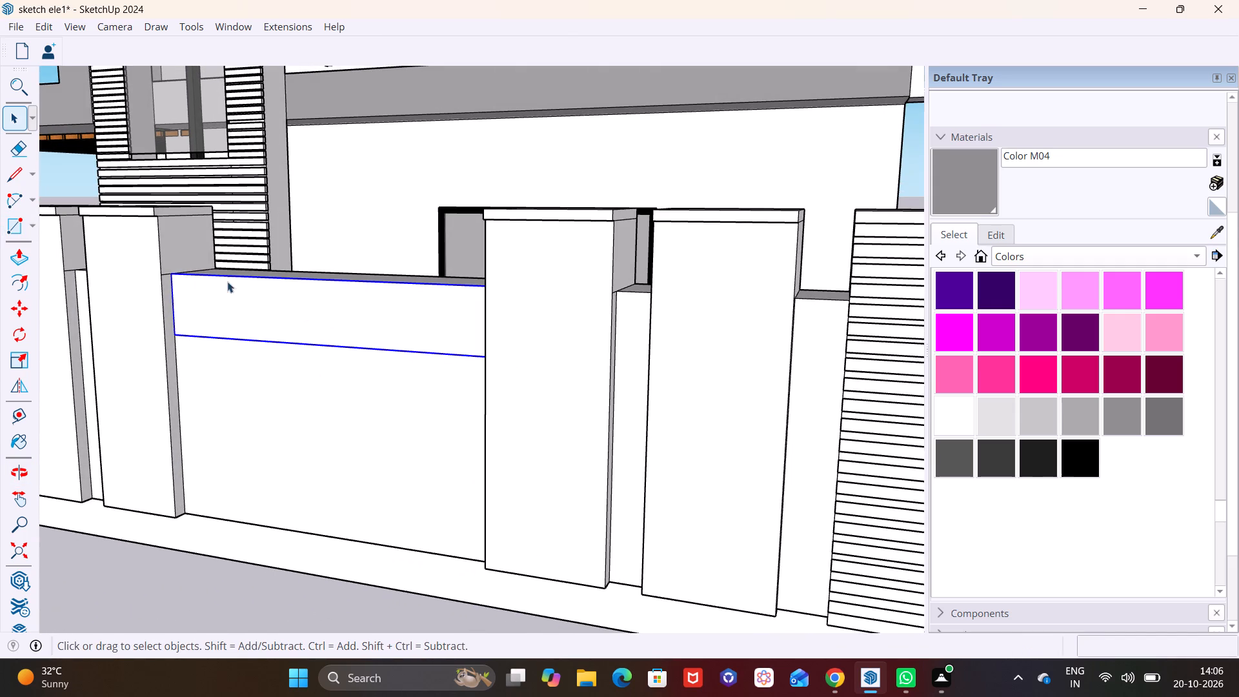
middle_drag(305, 333, 350, 341)
key(m)
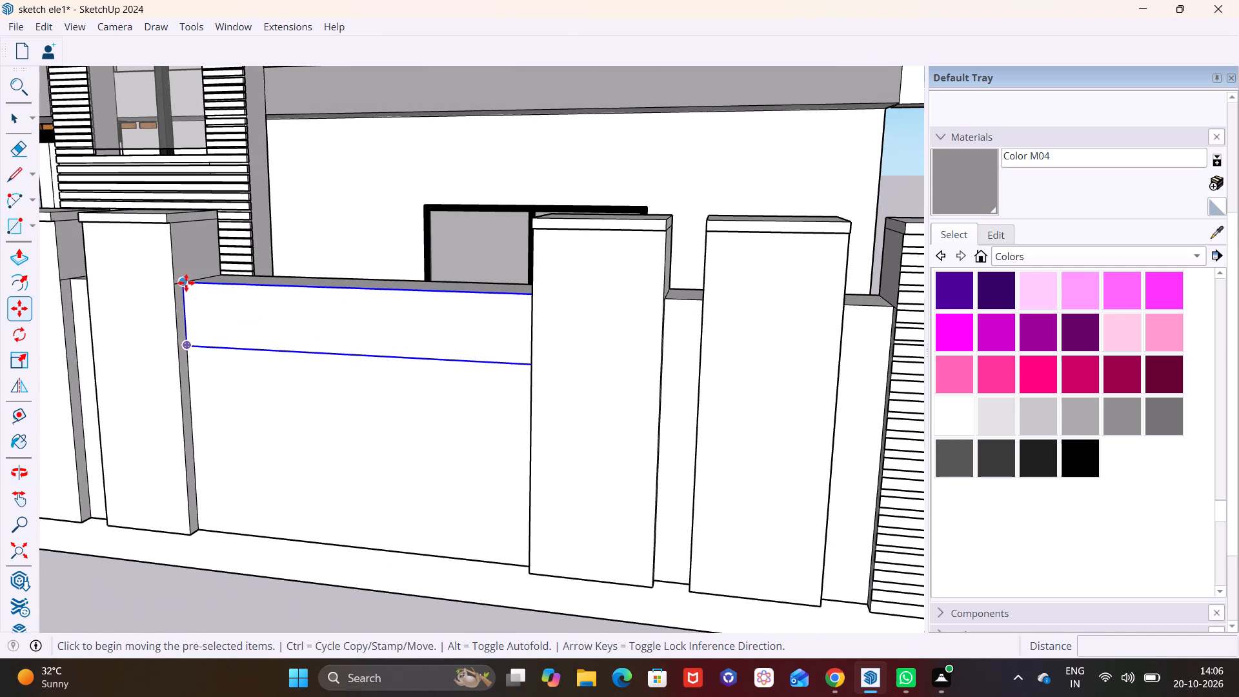
click(183, 281)
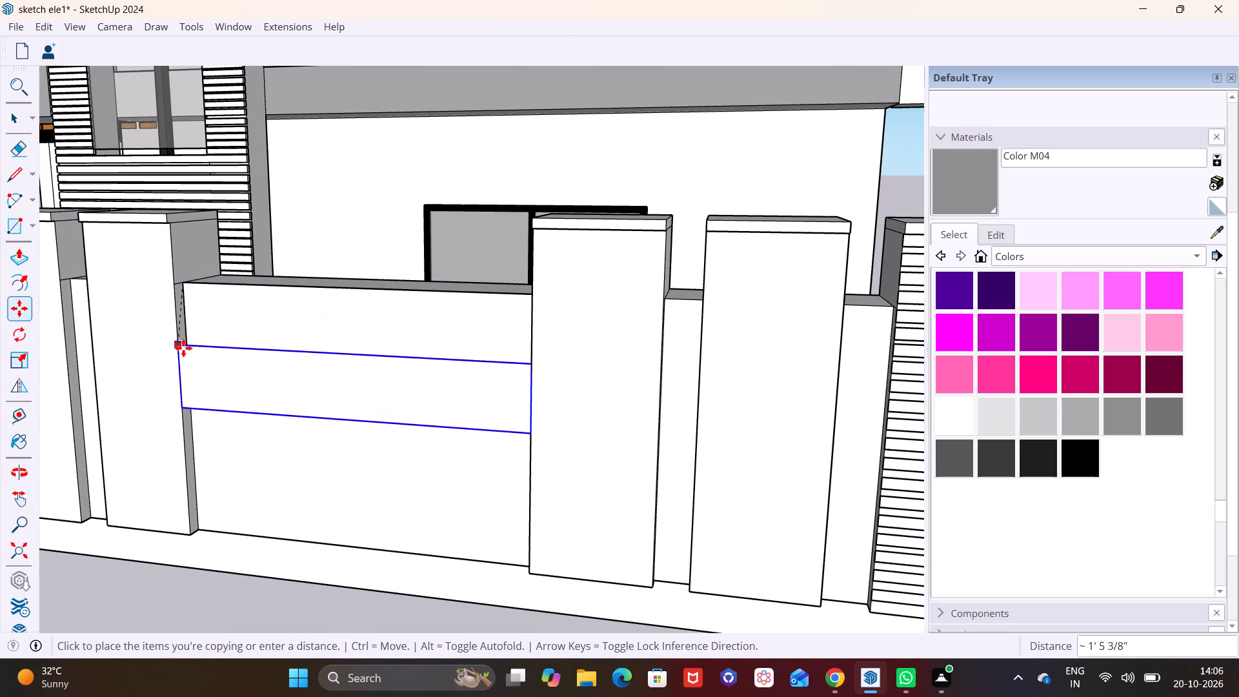
scroll(195, 354, up, 4)
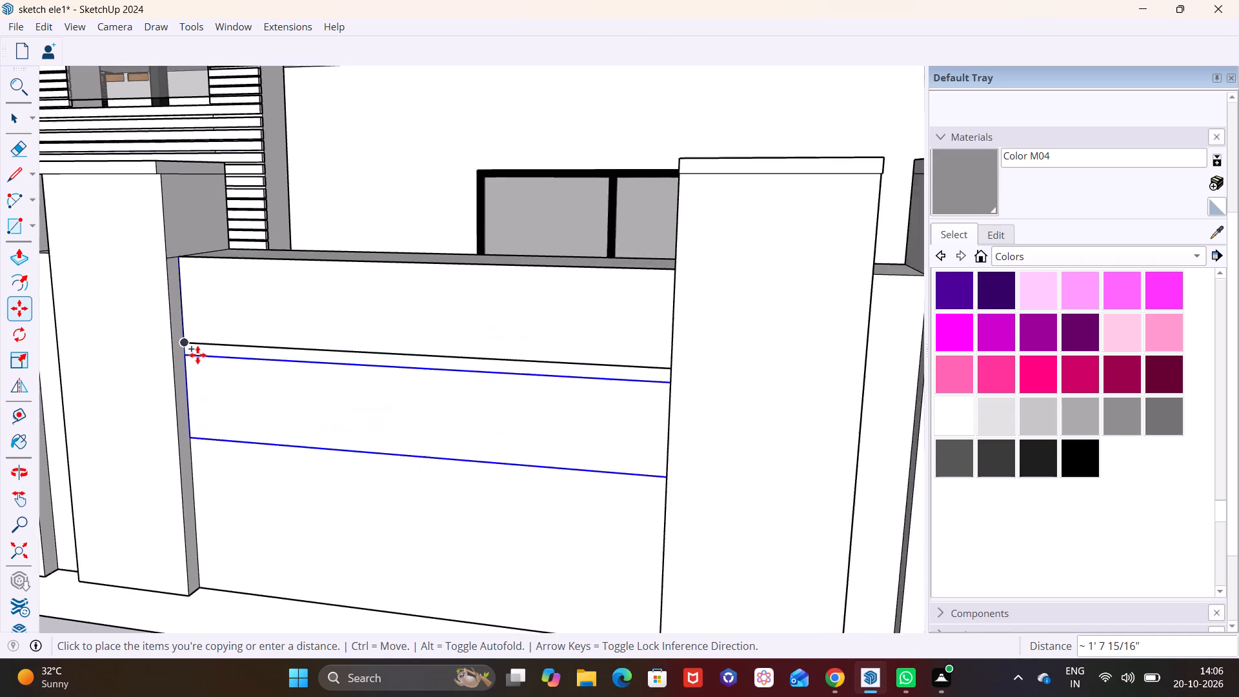
scroll(197, 355, up, 2)
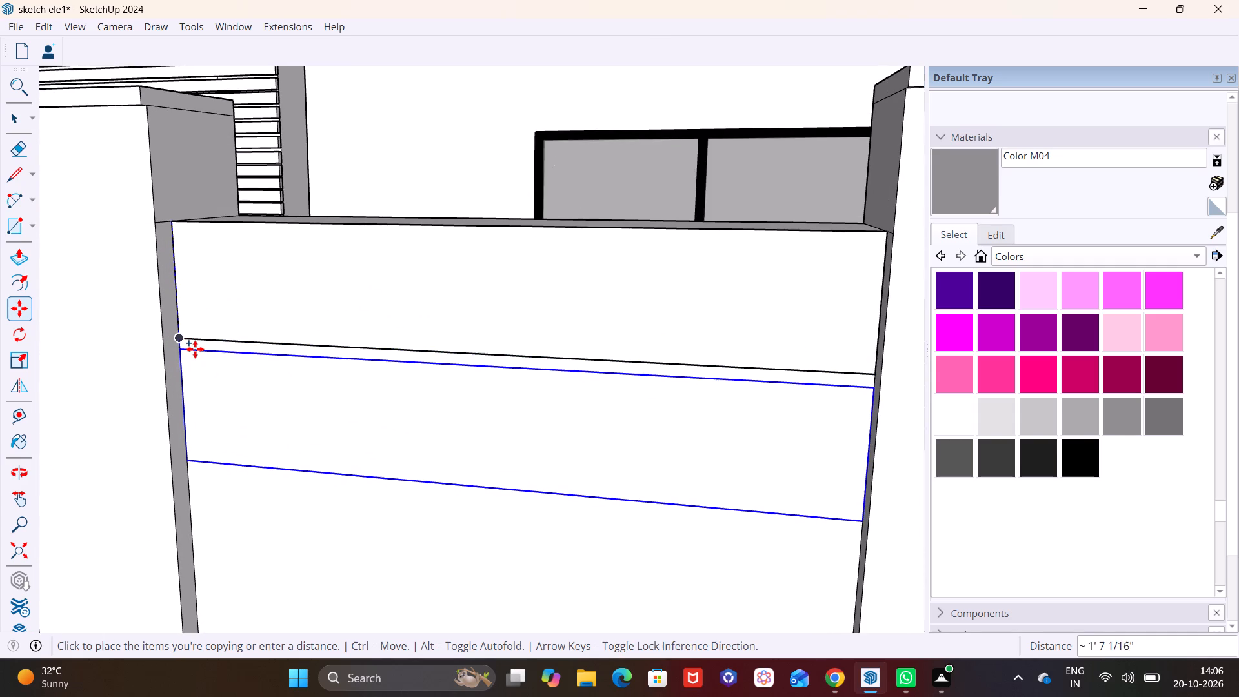
click(195, 348)
Make two more copies down the wall, spaced 1' 7 1/16" and about 1' 8 9/16", the last one overlapping the base strip.
scroll(352, 440, down, 2)
ctrl+middle_drag(350, 443, 326, 341)
ctrl+scroll(326, 341, down, 1)
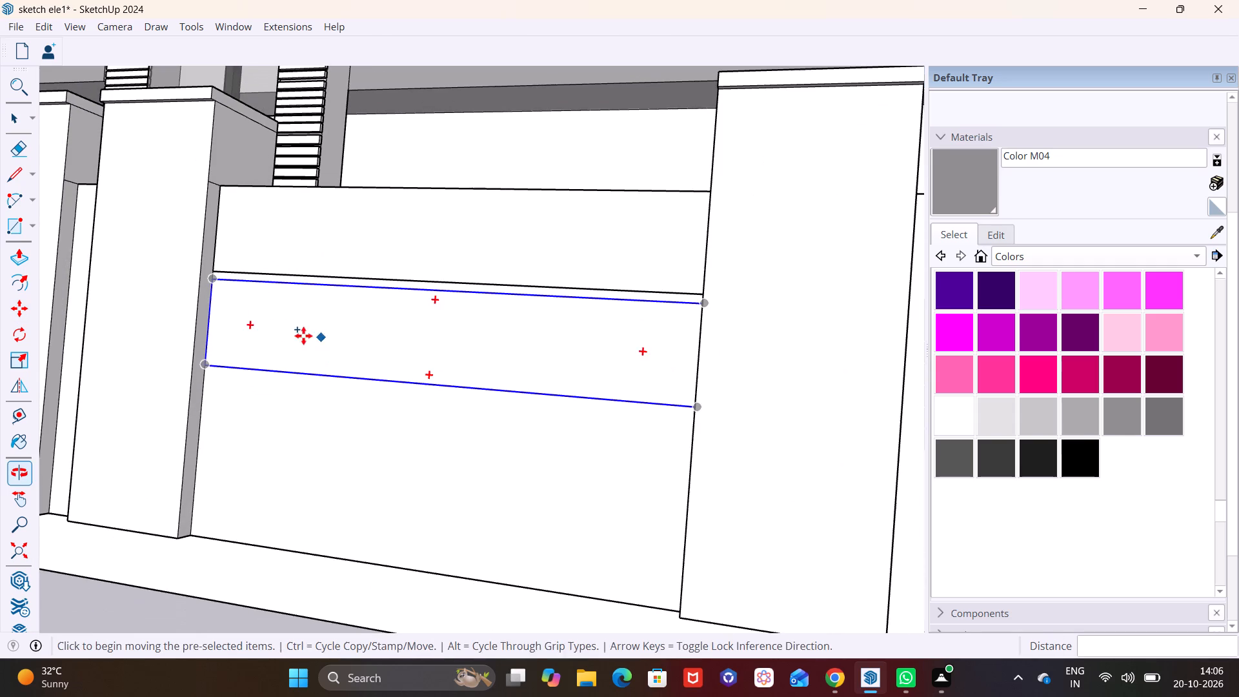
click(209, 283)
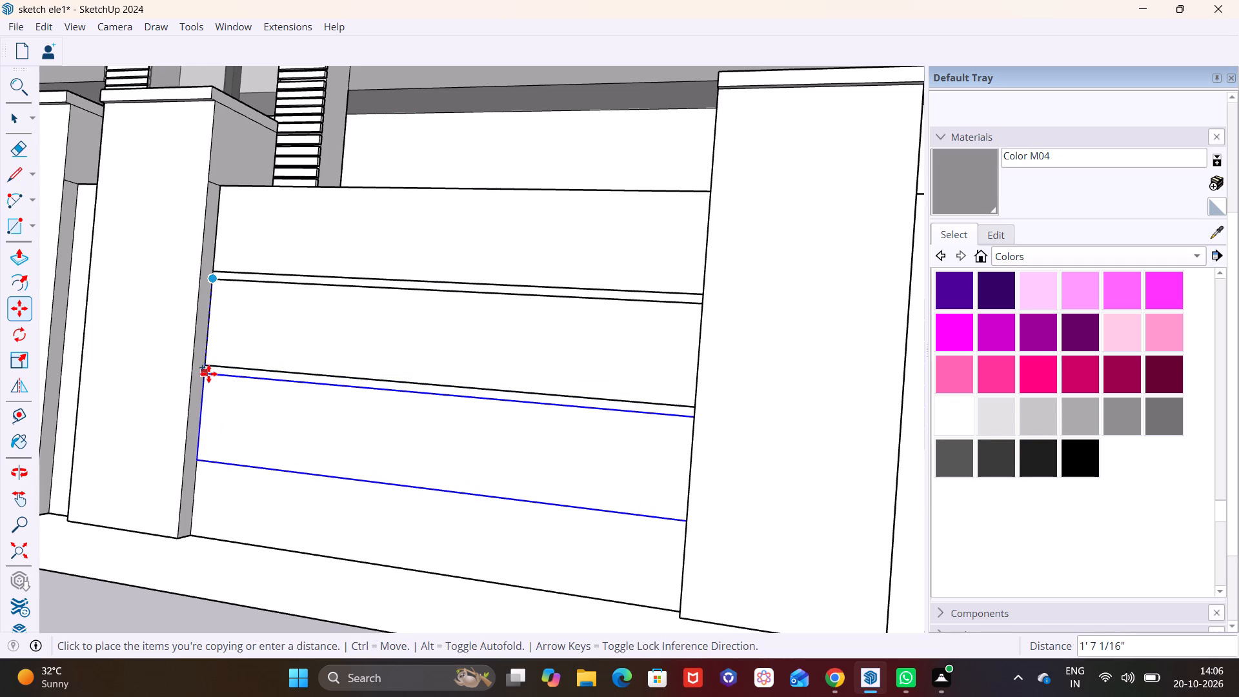
click(208, 374)
click(207, 373)
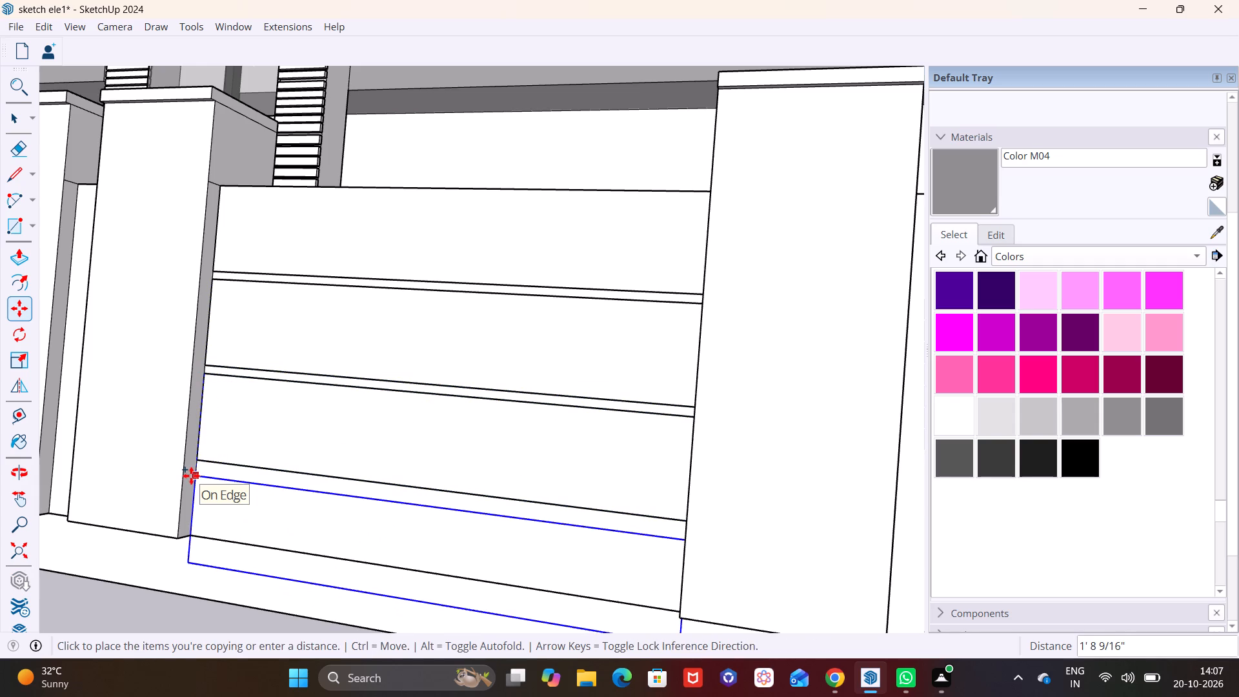
click(191, 475)
key(space)
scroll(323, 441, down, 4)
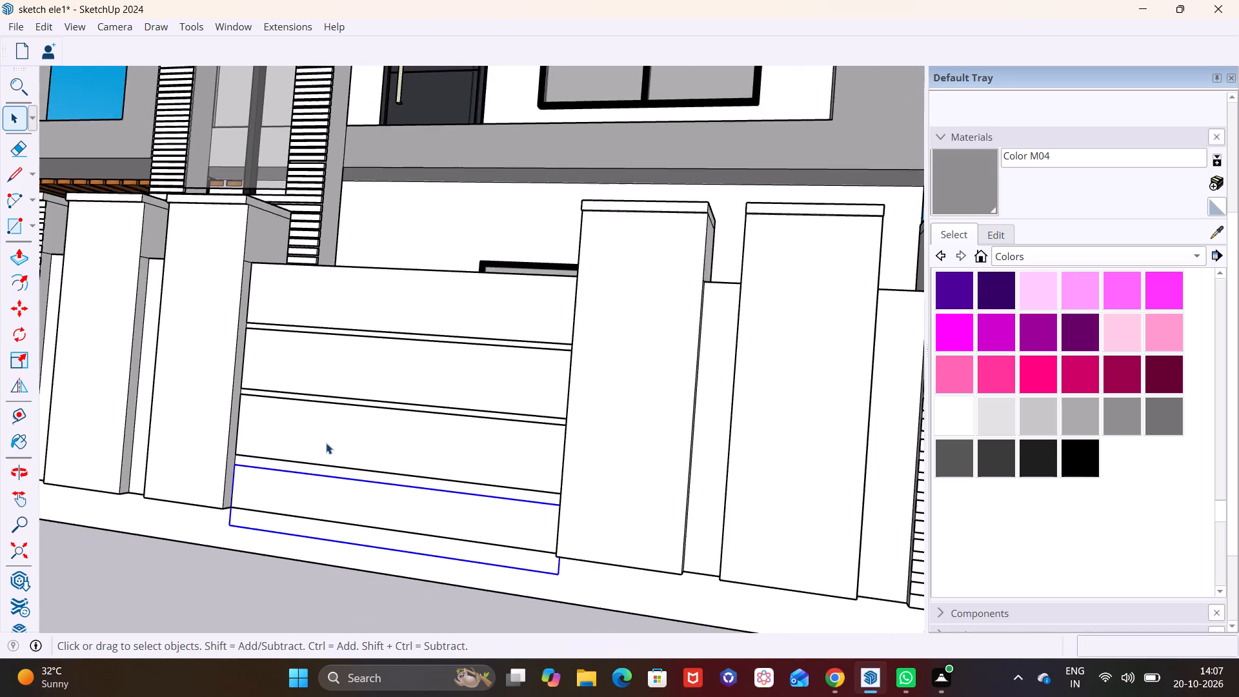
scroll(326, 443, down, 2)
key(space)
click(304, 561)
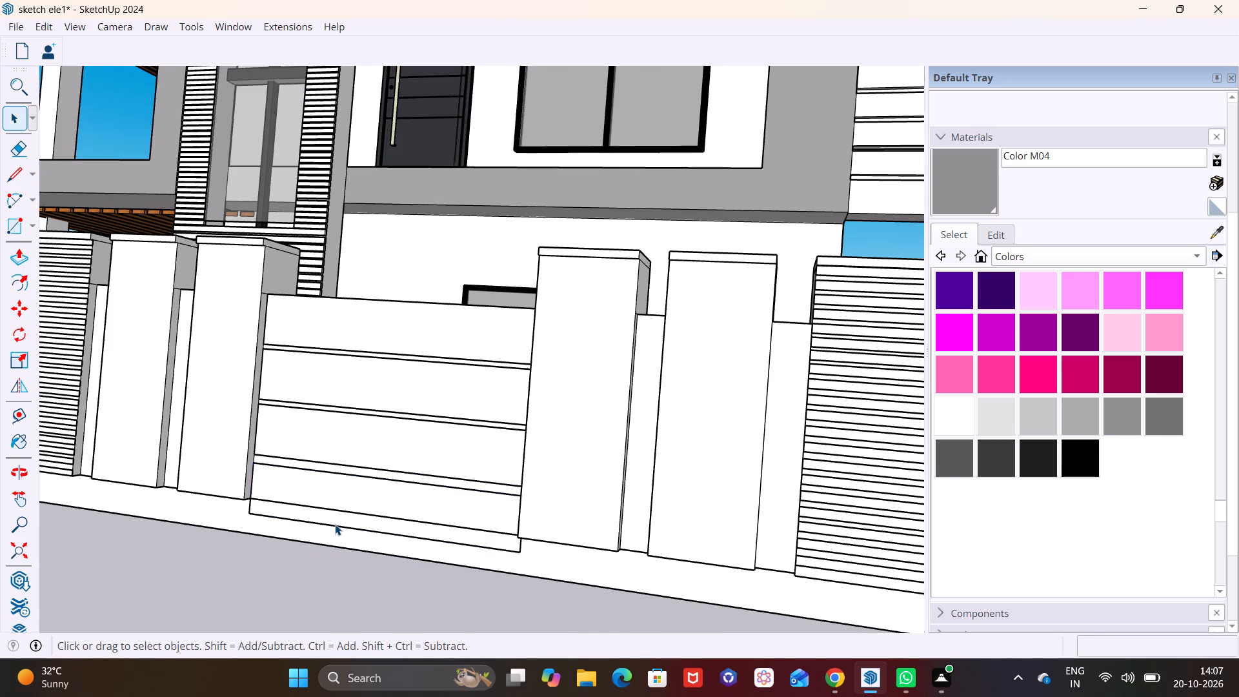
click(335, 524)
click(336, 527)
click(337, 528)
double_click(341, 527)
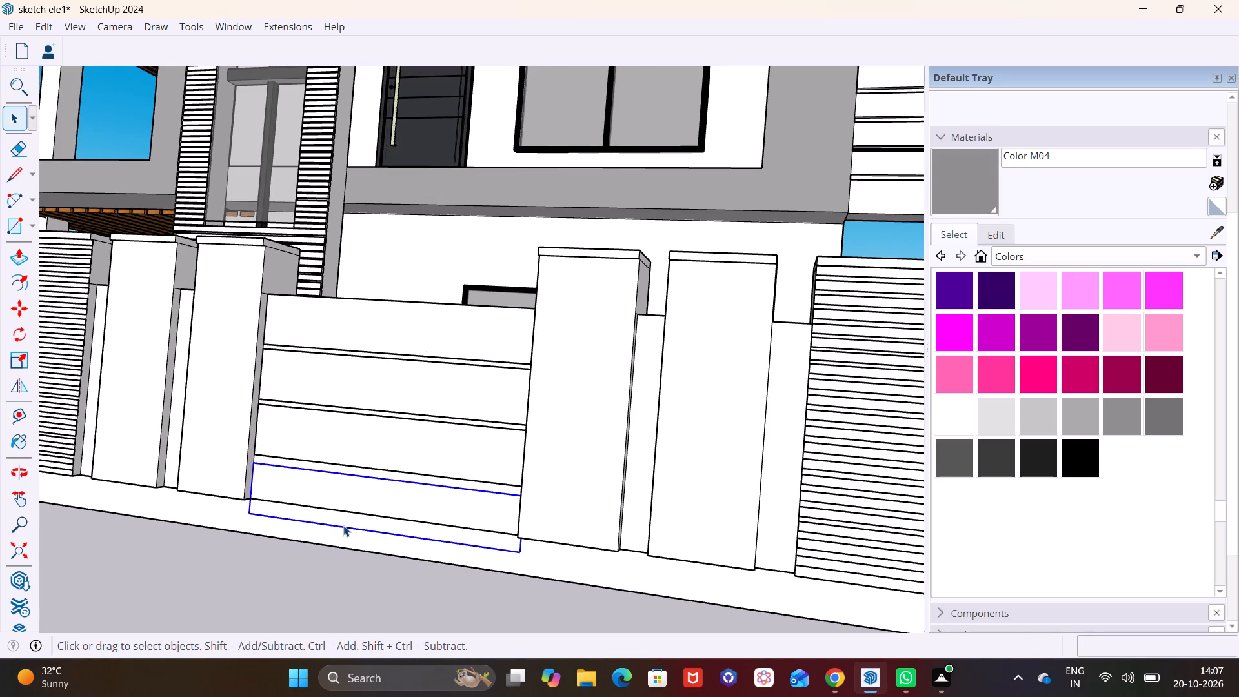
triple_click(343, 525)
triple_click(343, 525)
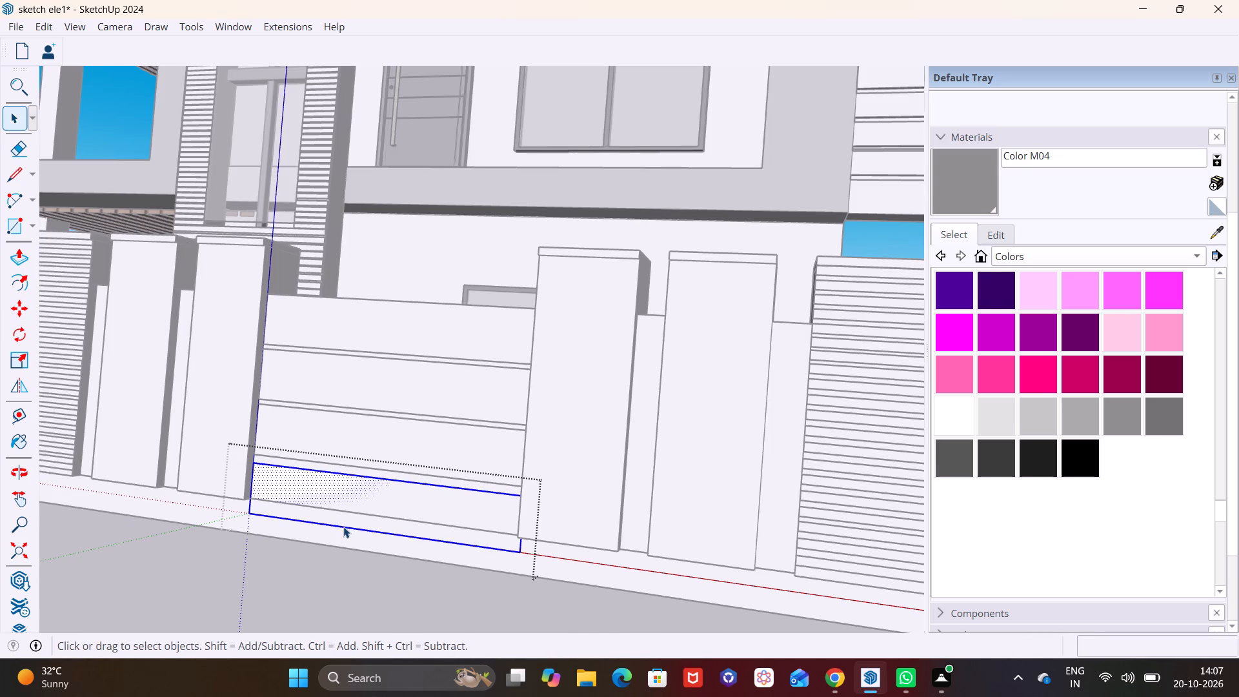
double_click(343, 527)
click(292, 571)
Review the panelled wall section together with the whole front elevation of the house.
scroll(299, 556, down, 3)
middle_drag(332, 541, 360, 576)
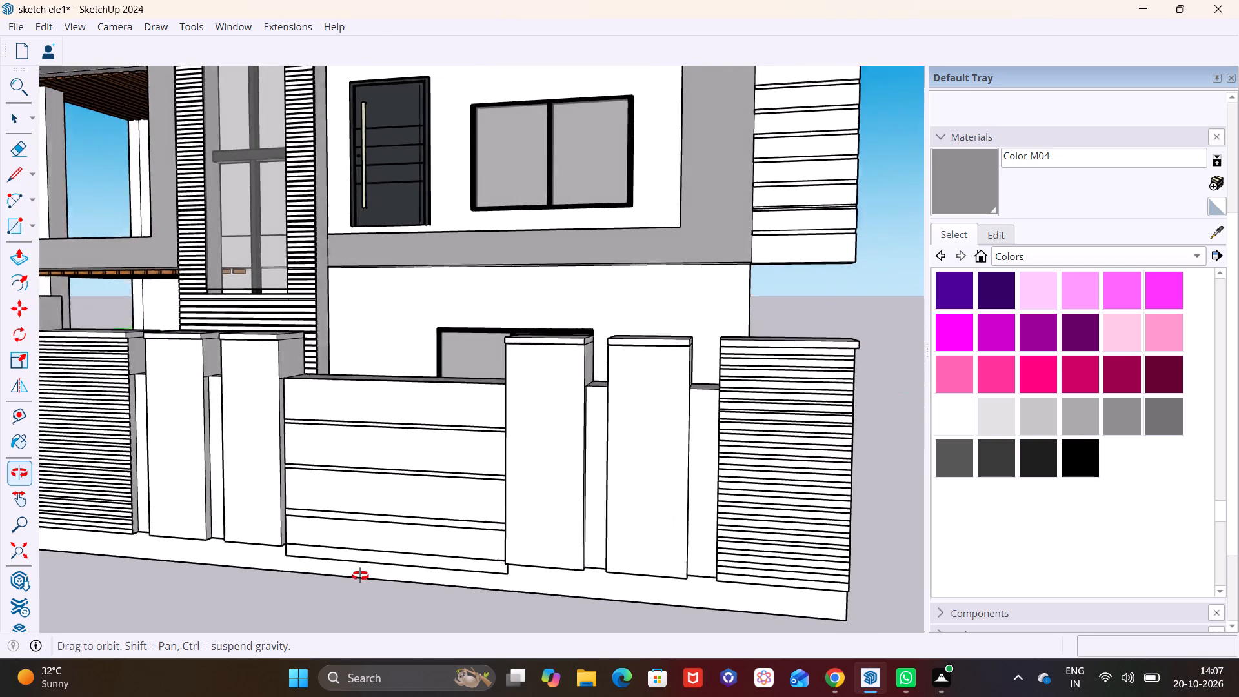
middle_drag(360, 576, 438, 583)
scroll(438, 525, down, 3)
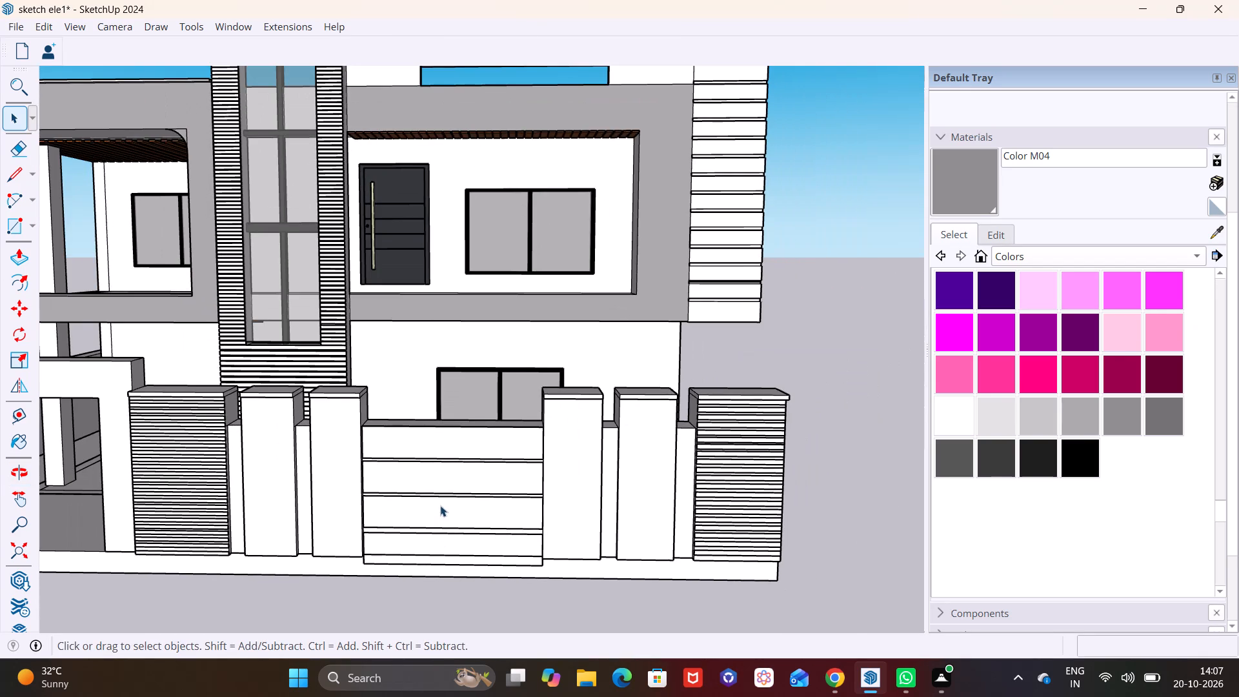
middle_drag(438, 503, 499, 492)
click(435, 501)
scroll(437, 464, down, 2)
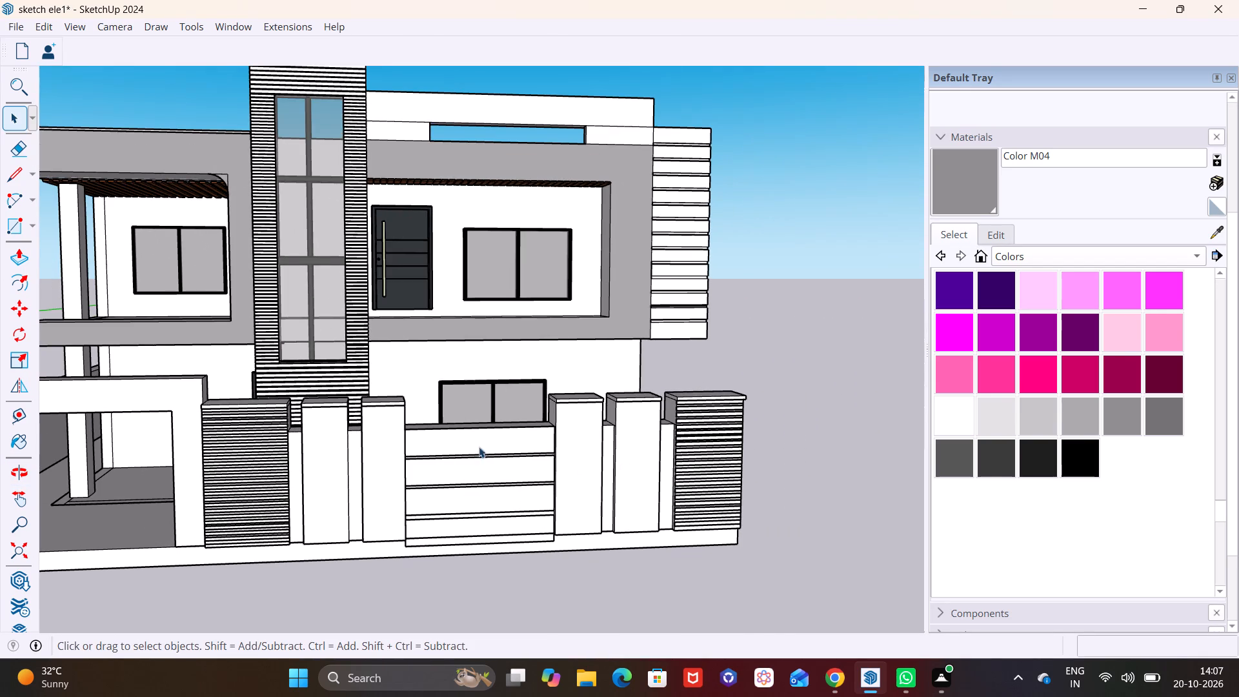
shift+middle_drag(456, 449, 654, 443)
Search 3D Warehouse for GATE.
click(224, 23)
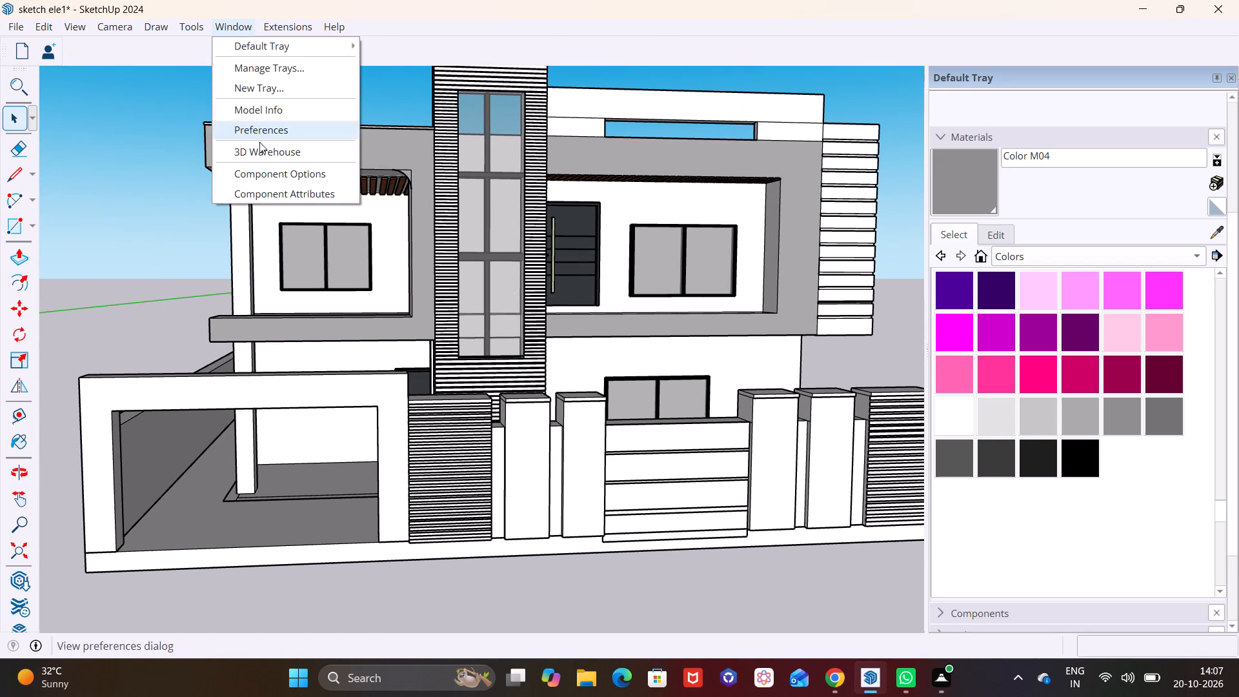
click(265, 150)
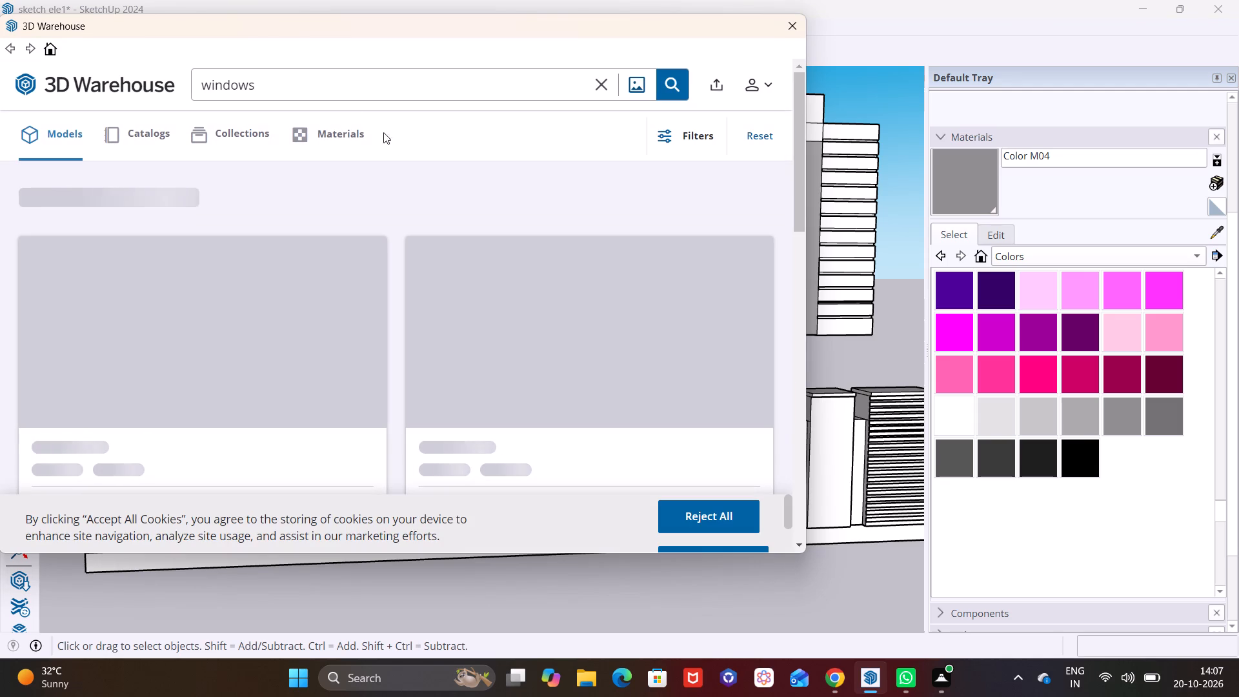
click(308, 86)
click(601, 88)
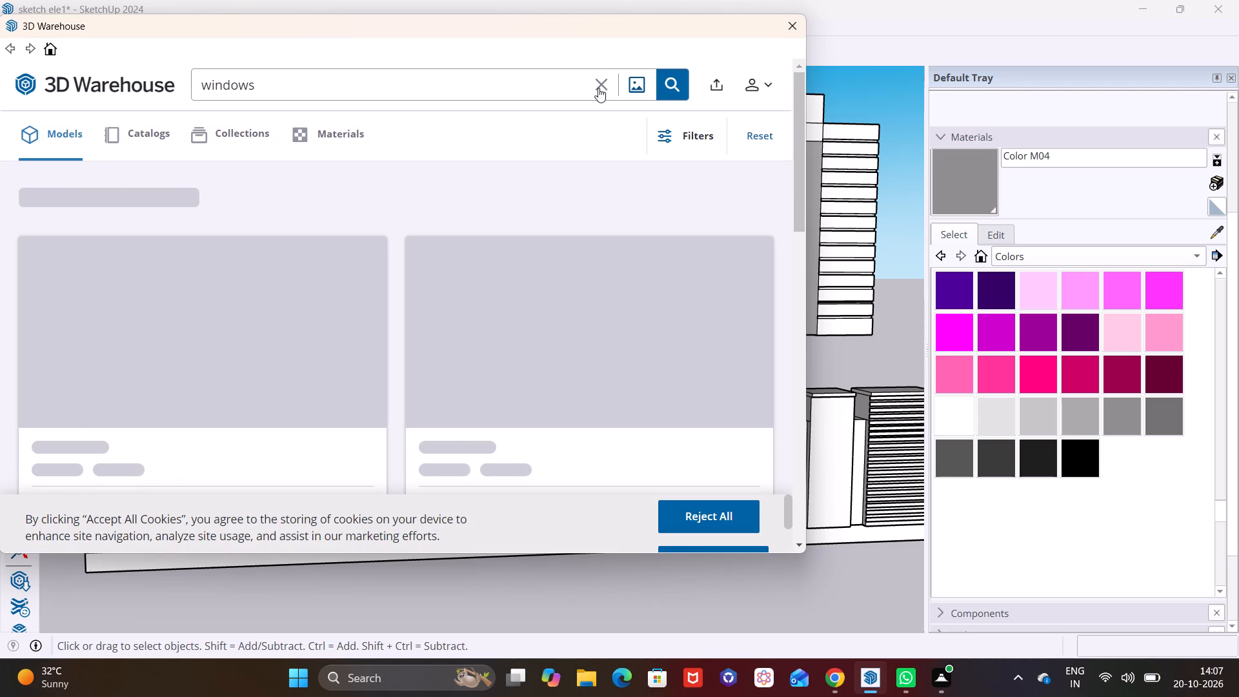
click(603, 77)
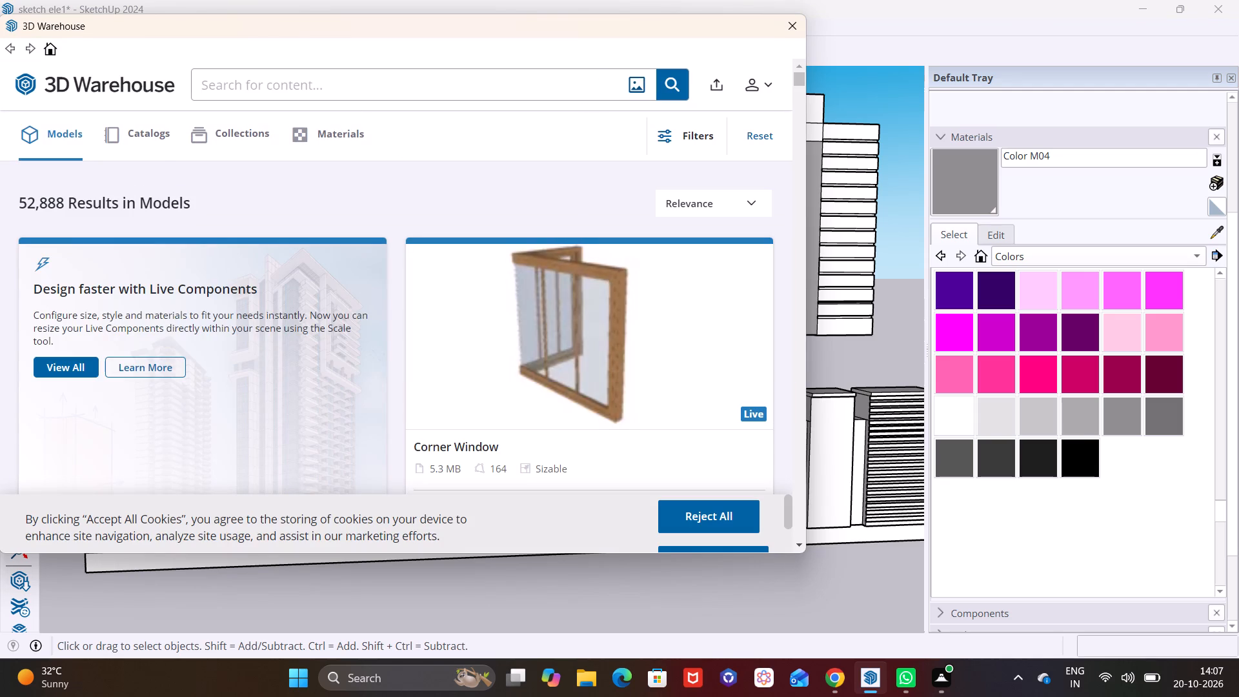
click(388, 97)
key(g)
text(ATE)
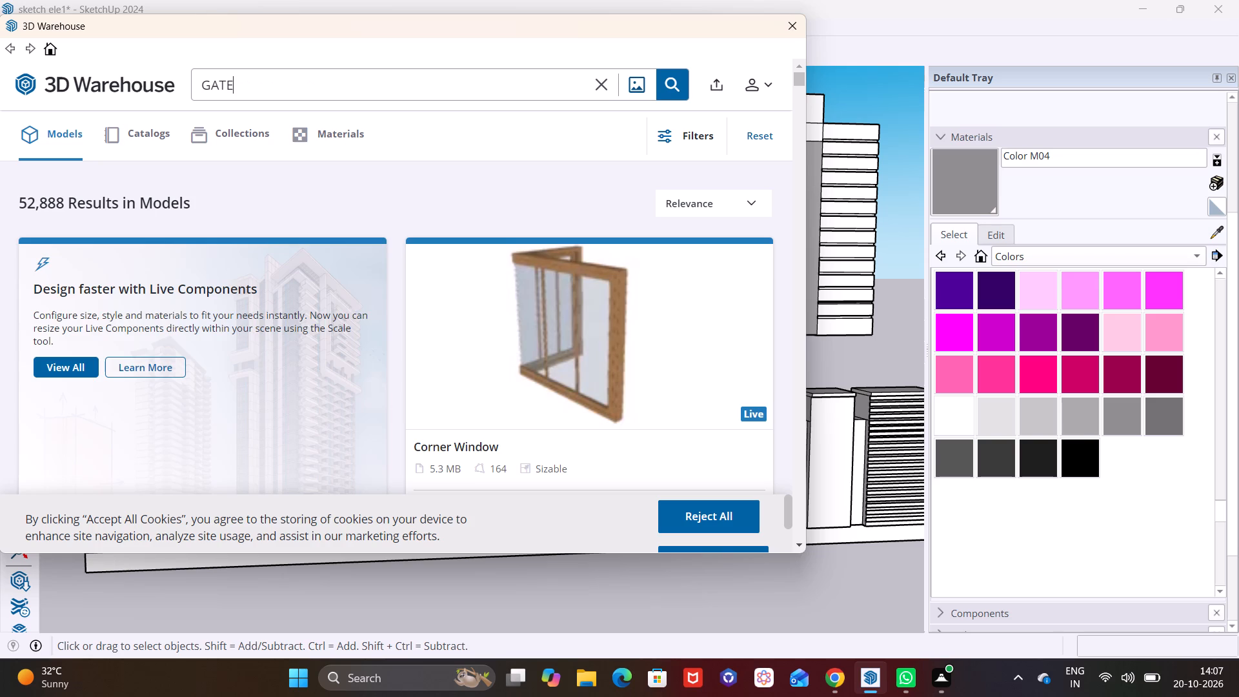
key(Return)
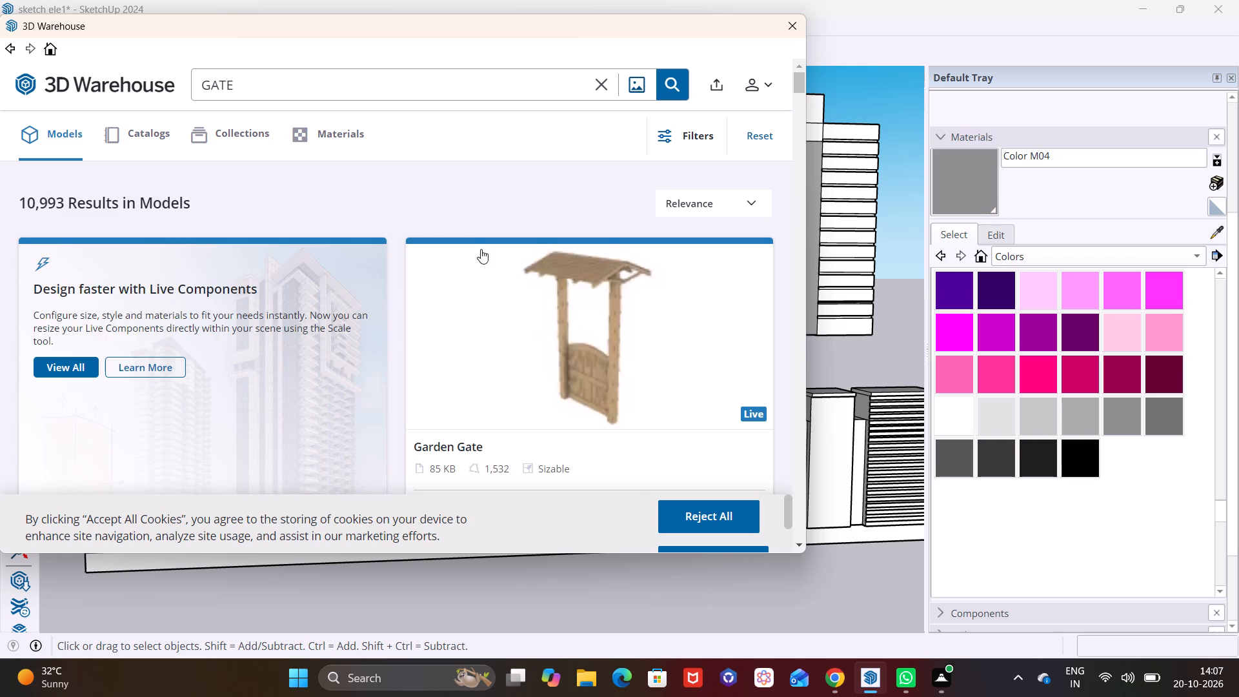
Browse the GATE search results for a gate design that suits the boundary wall's entrance.
scroll(526, 294, down, 5)
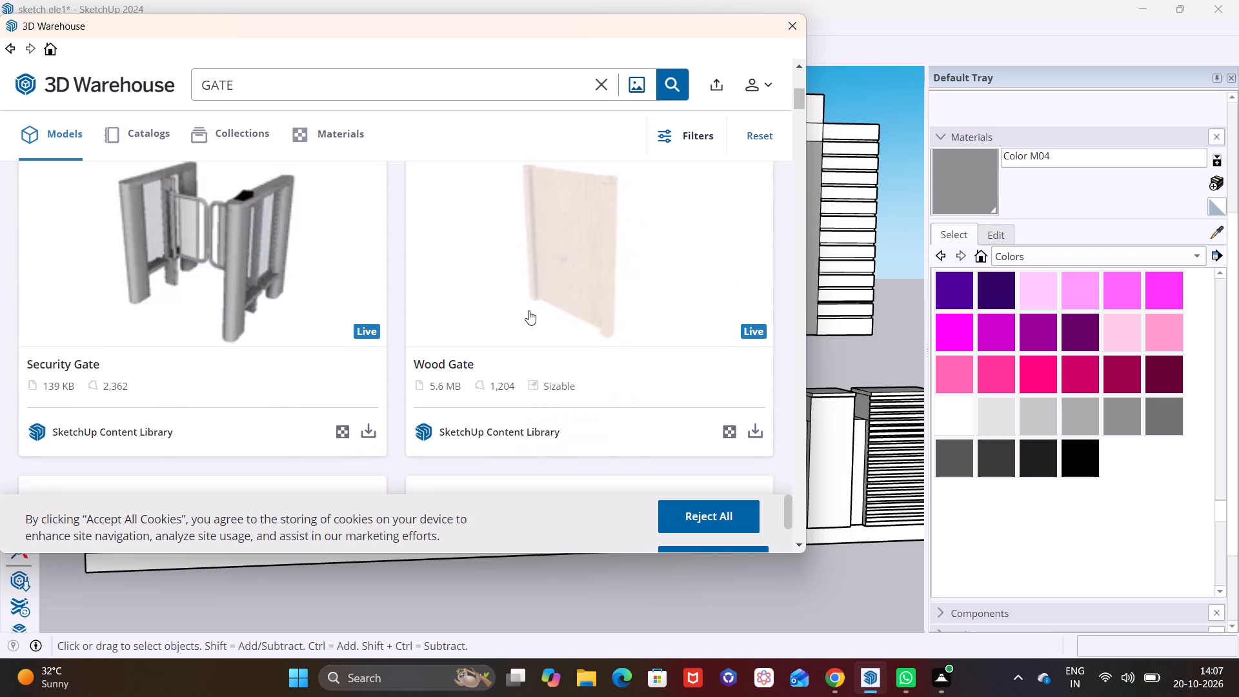
scroll(529, 310, down, 6)
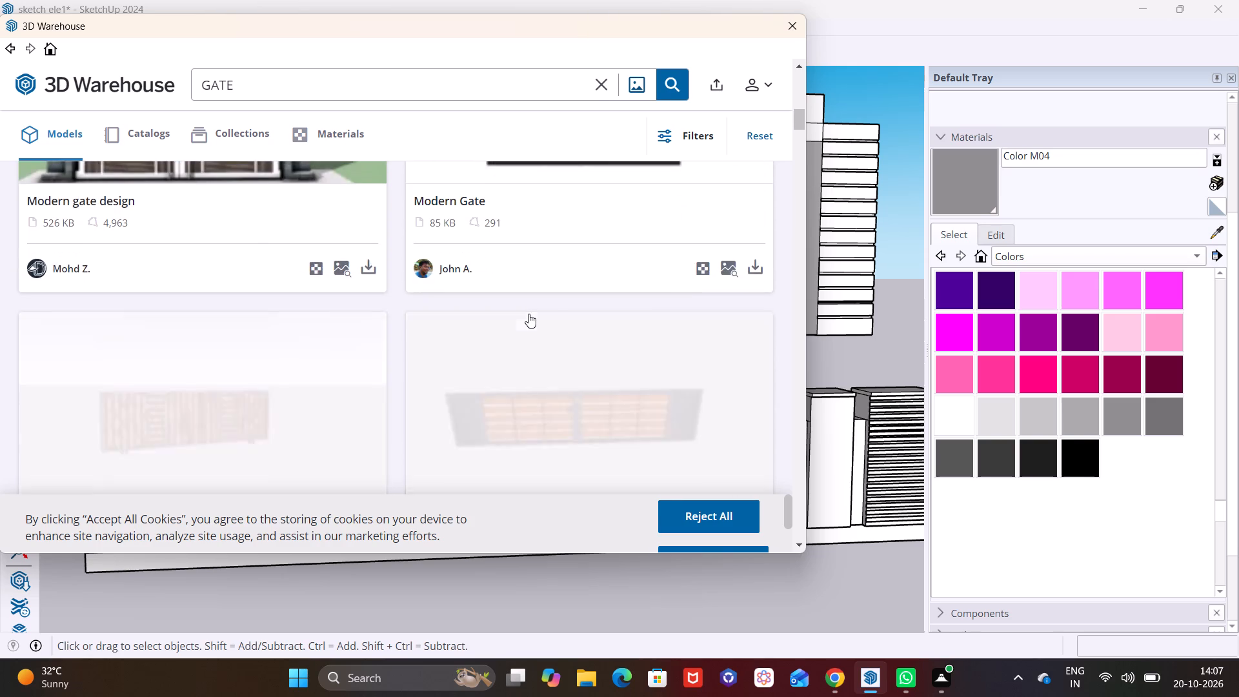
scroll(529, 314, down, 7)
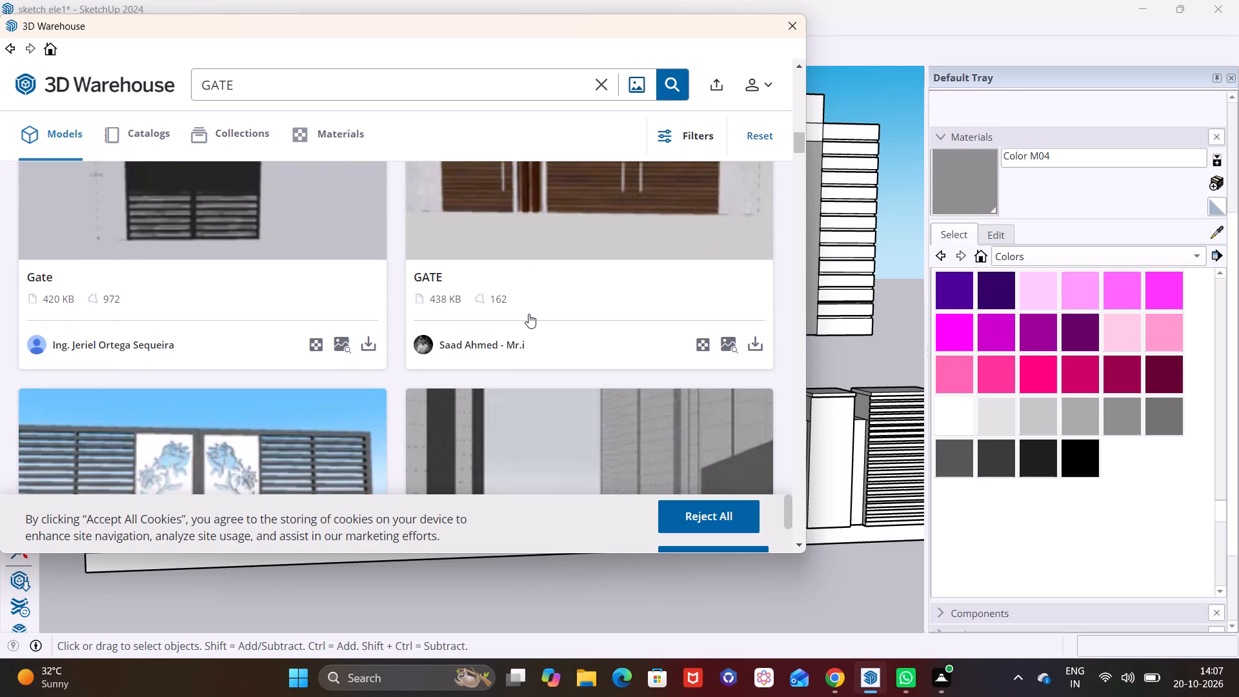
scroll(529, 314, down, 8)
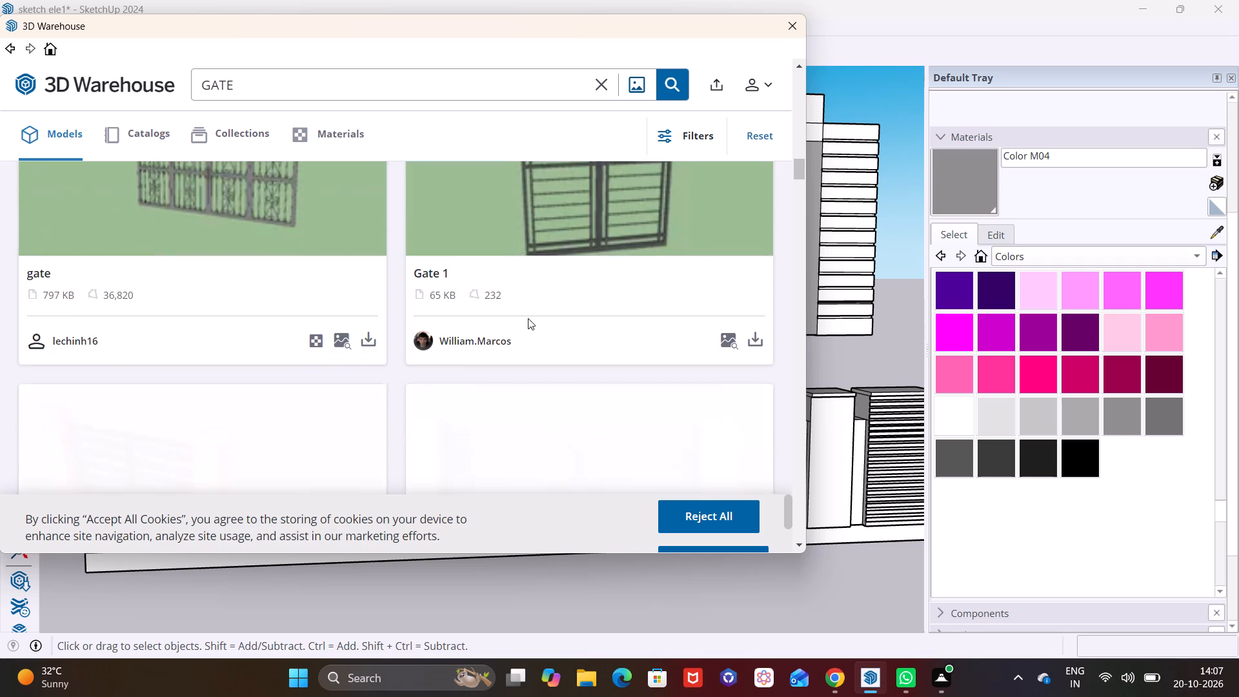
scroll(528, 318, down, 10)
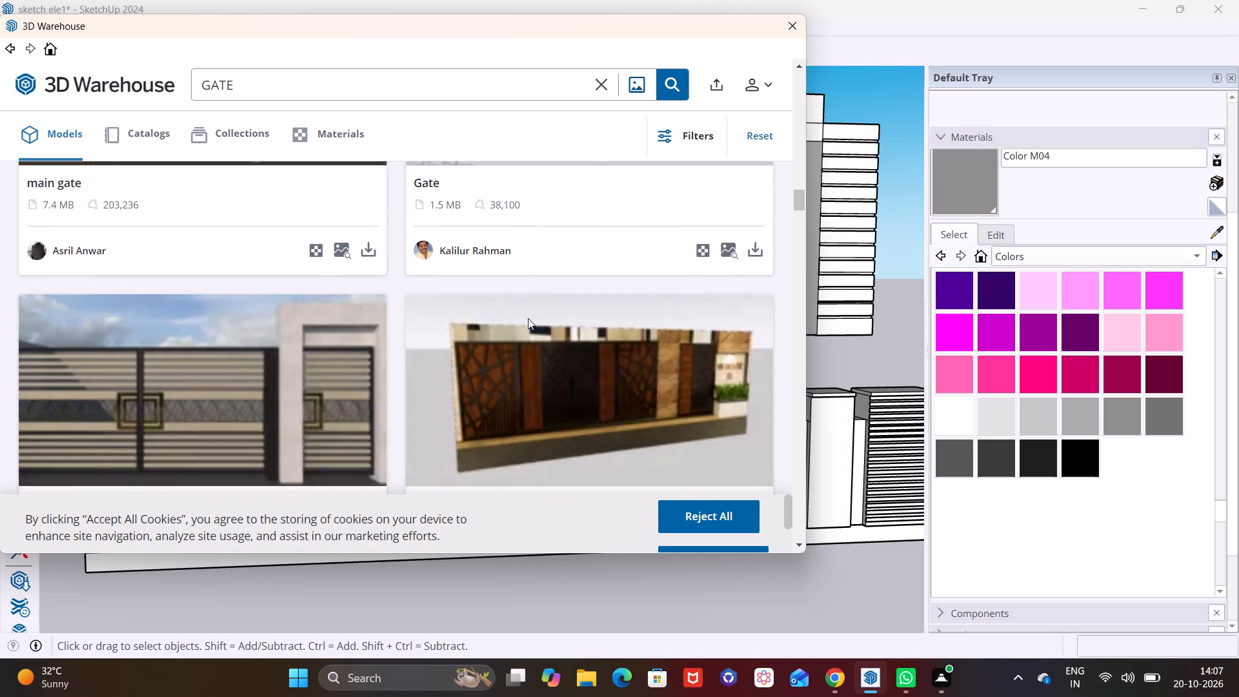
scroll(528, 318, down, 7)
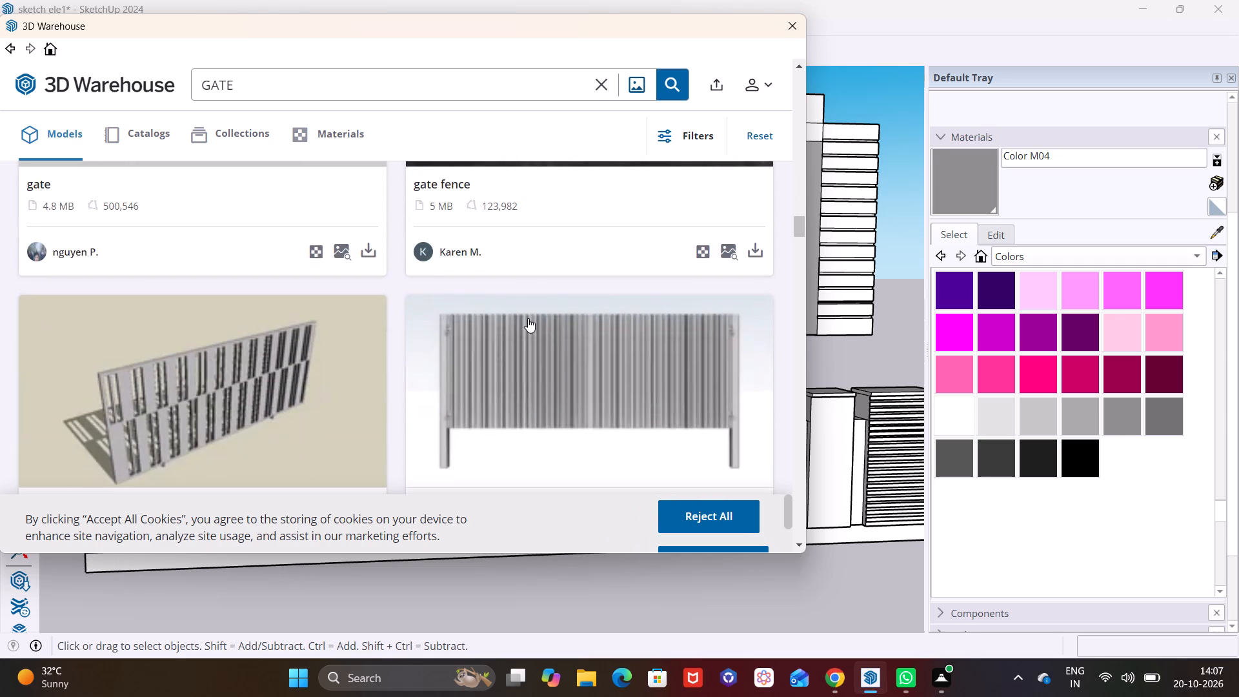
scroll(528, 318, down, 10)
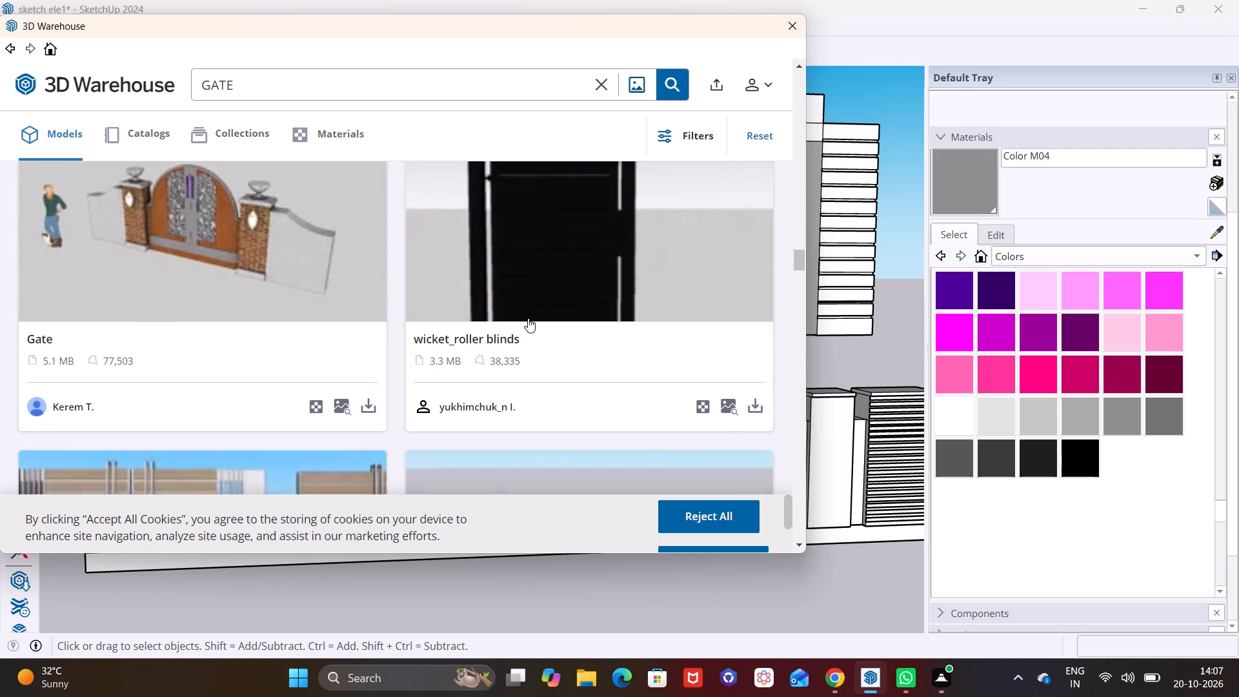
scroll(528, 318, down, 18)
scroll(528, 318, down, 3)
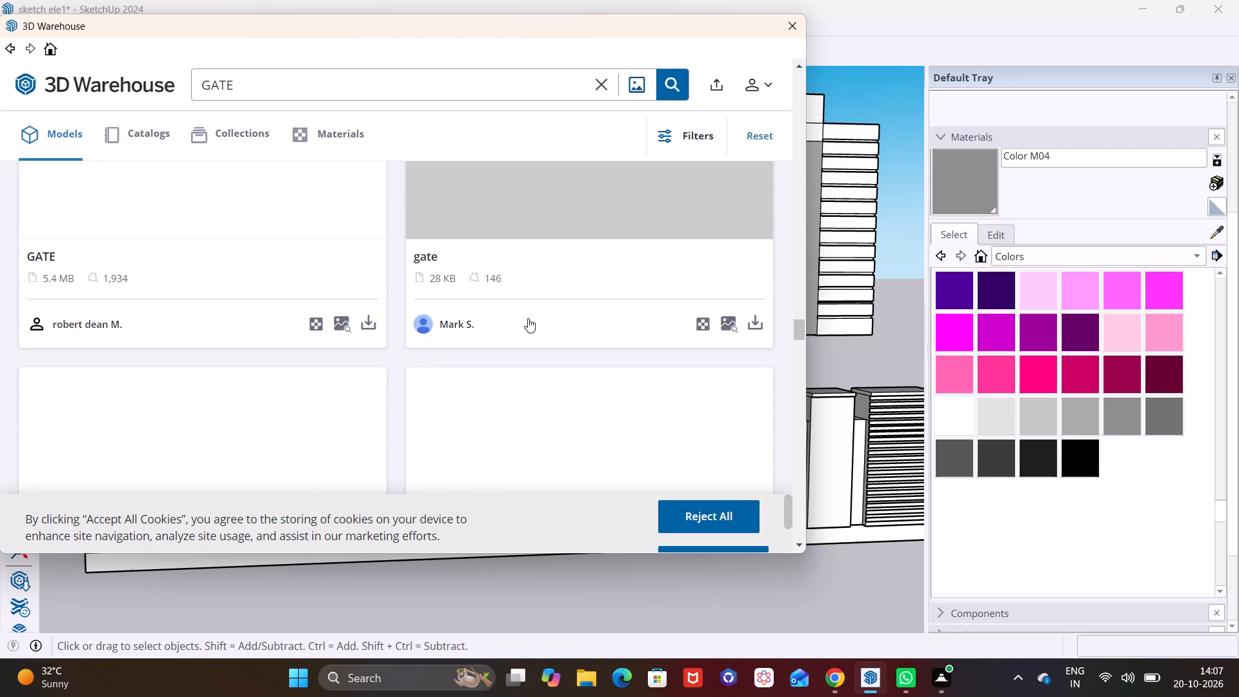
scroll(528, 318, down, 9)
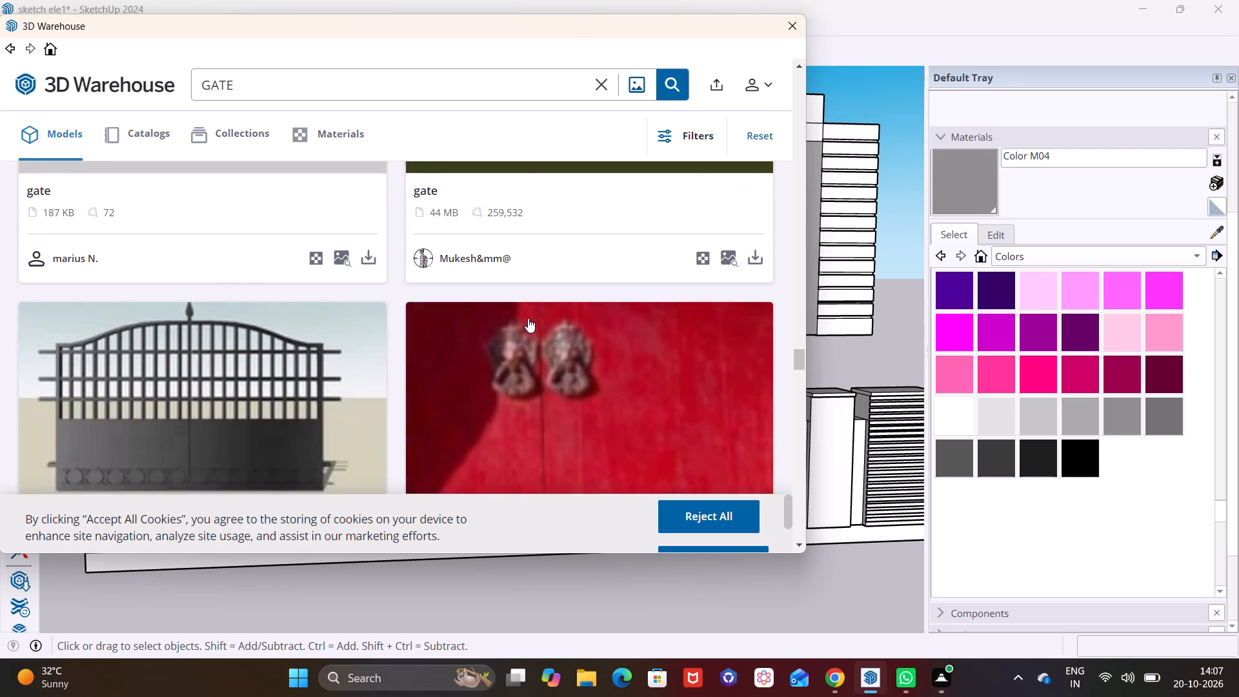
scroll(528, 318, down, 6)
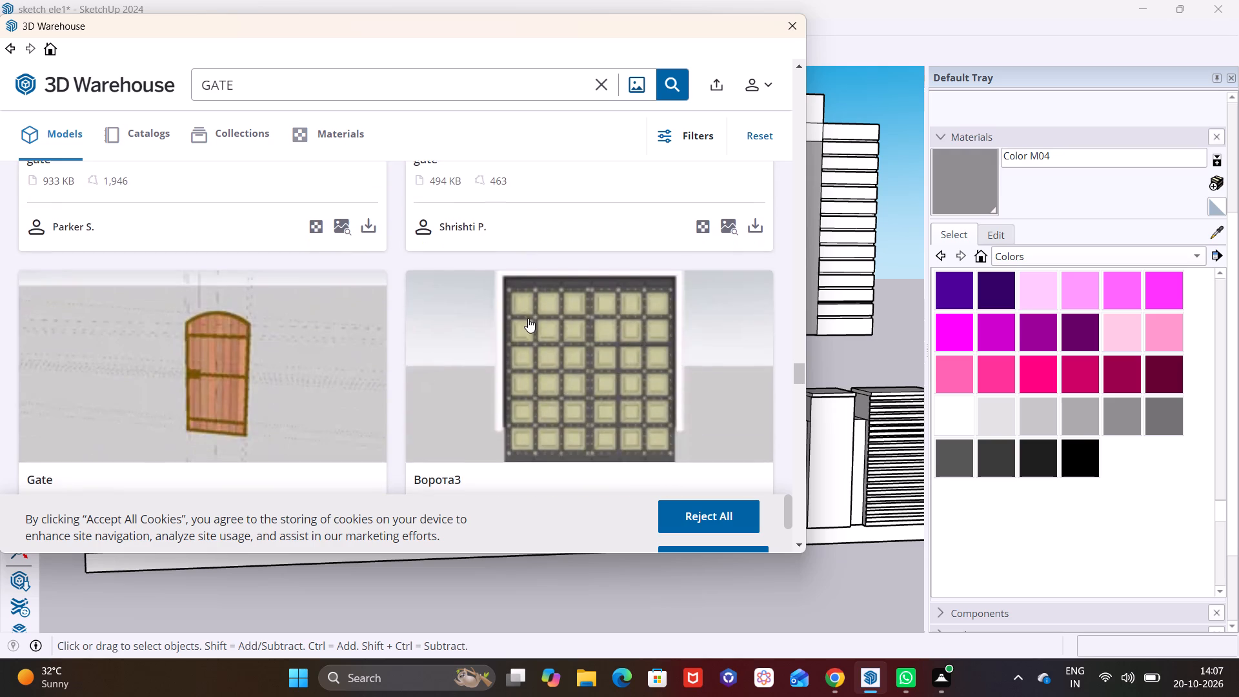
scroll(528, 318, down, 10)
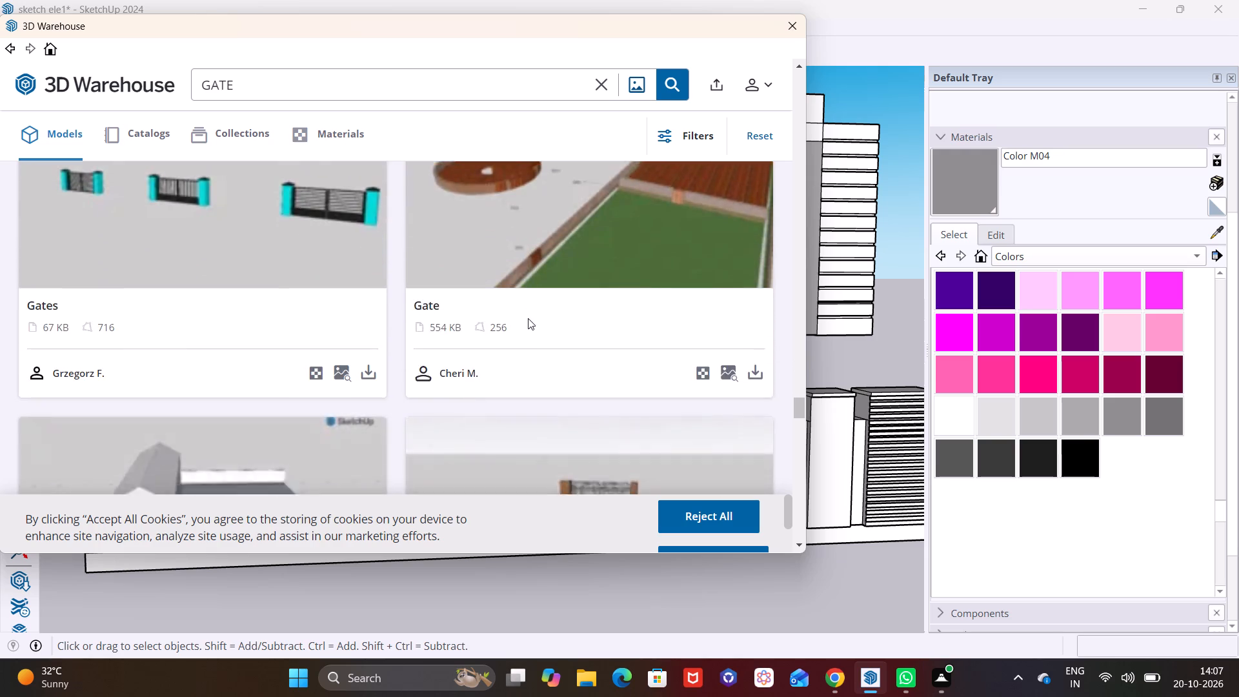
scroll(528, 318, down, 11)
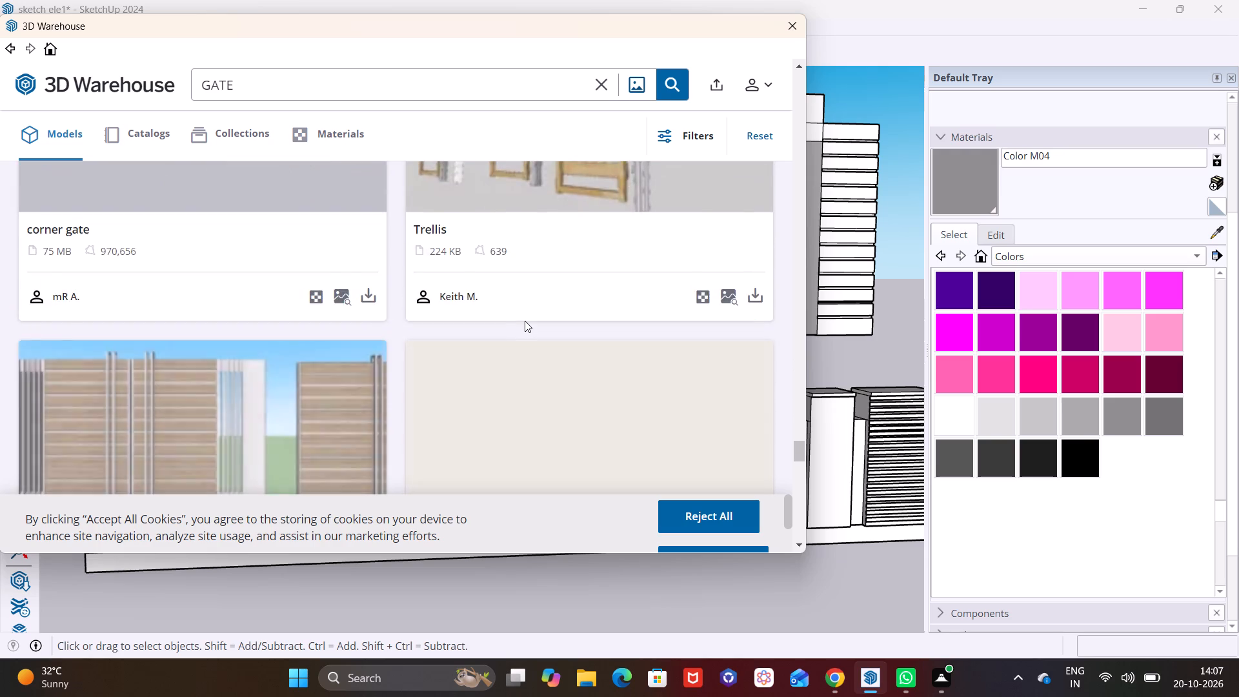
scroll(525, 321, down, 8)
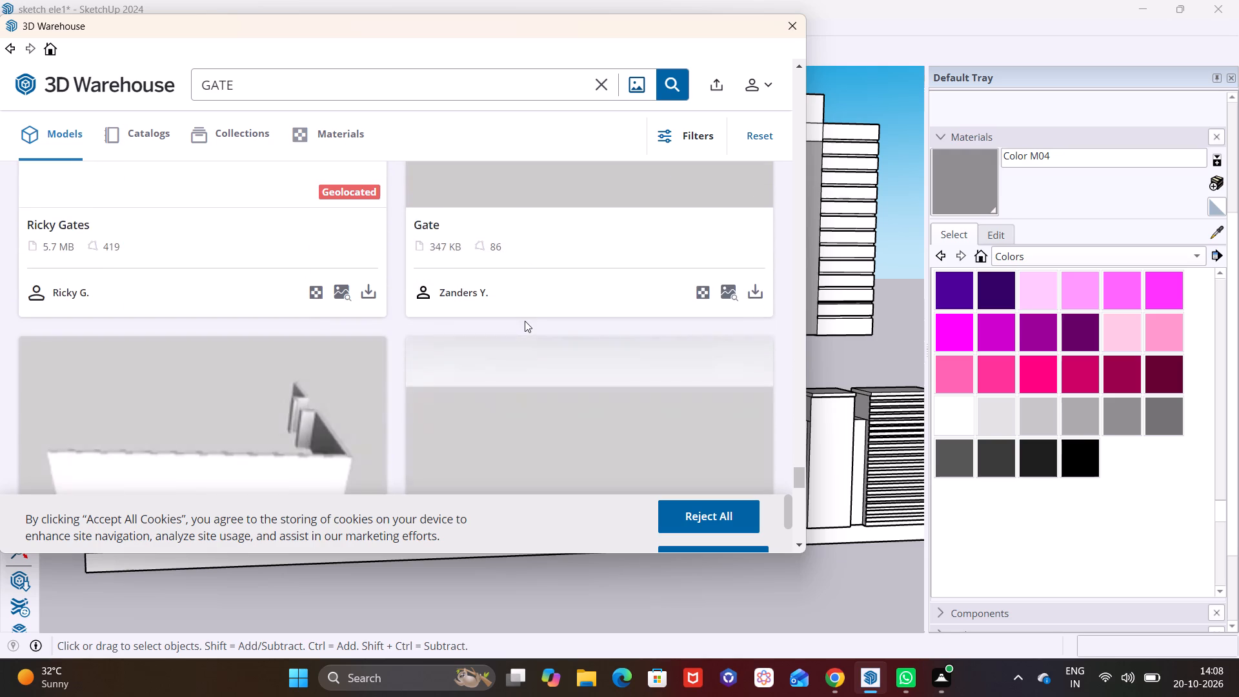
scroll(525, 321, down, 10)
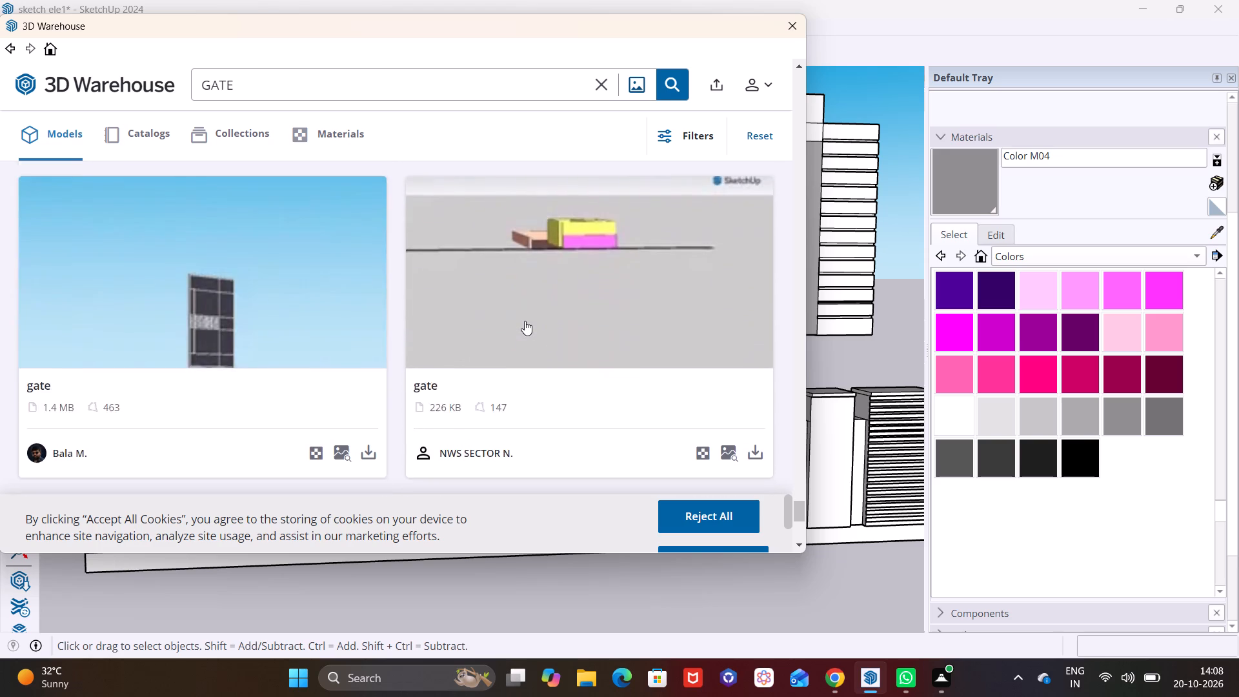
scroll(525, 321, down, 9)
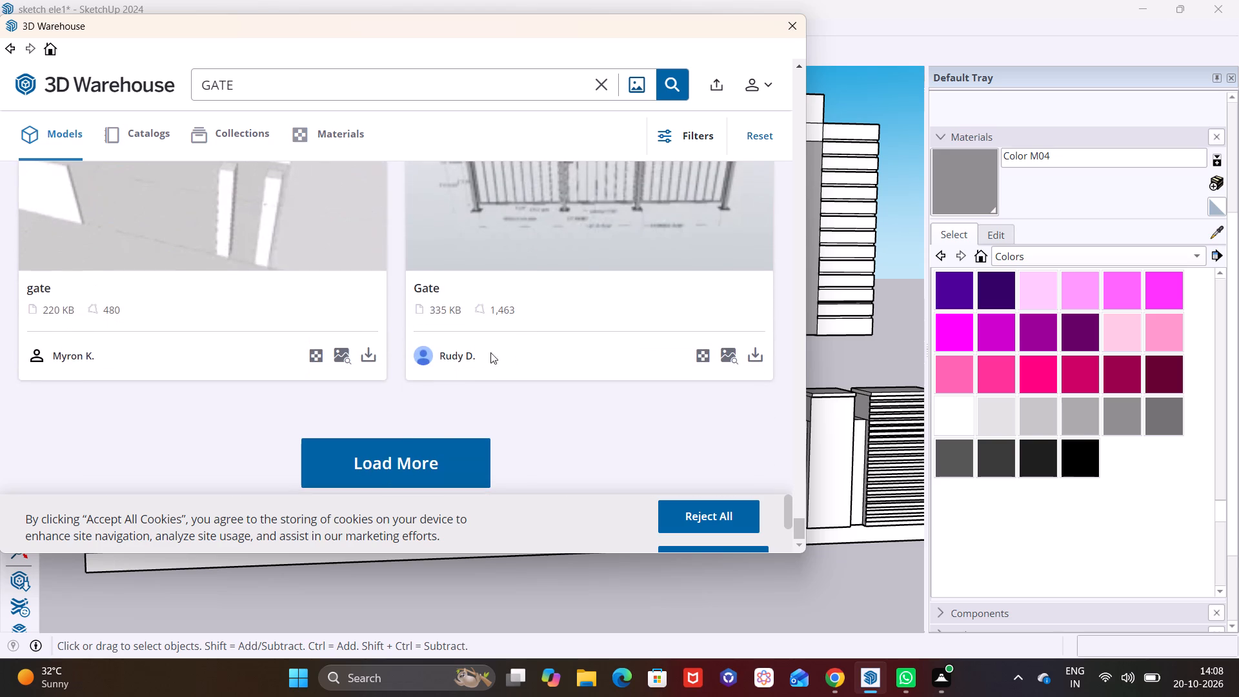
Load more GATE results and look through them for a modern slatted gate.
drag(420, 445, 418, 437)
scroll(500, 345, down, 3)
click(399, 453)
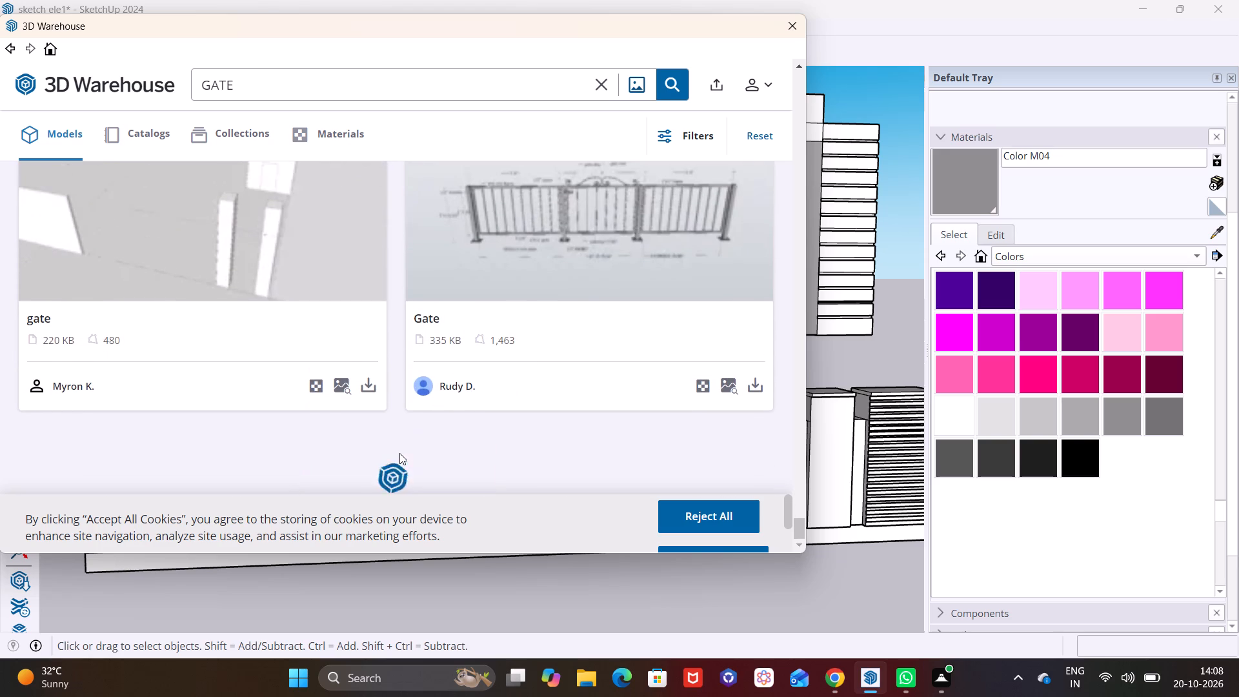
scroll(424, 379, down, 4)
scroll(483, 354, down, 3)
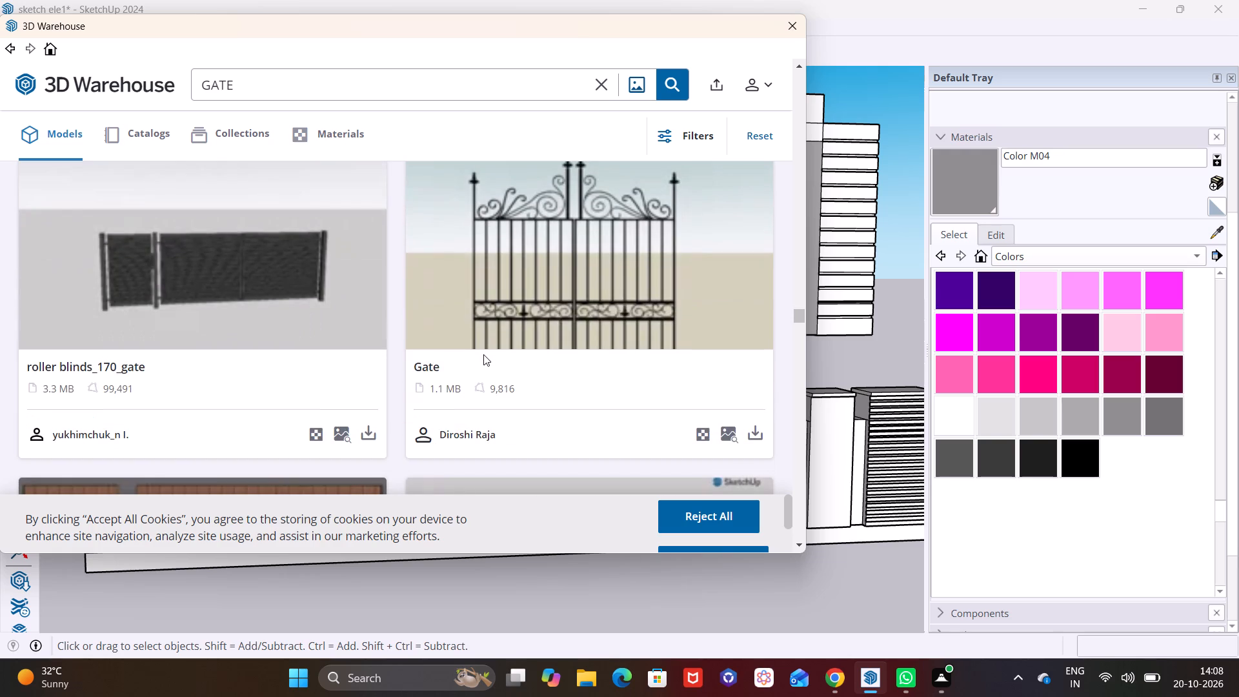
scroll(483, 354, down, 10)
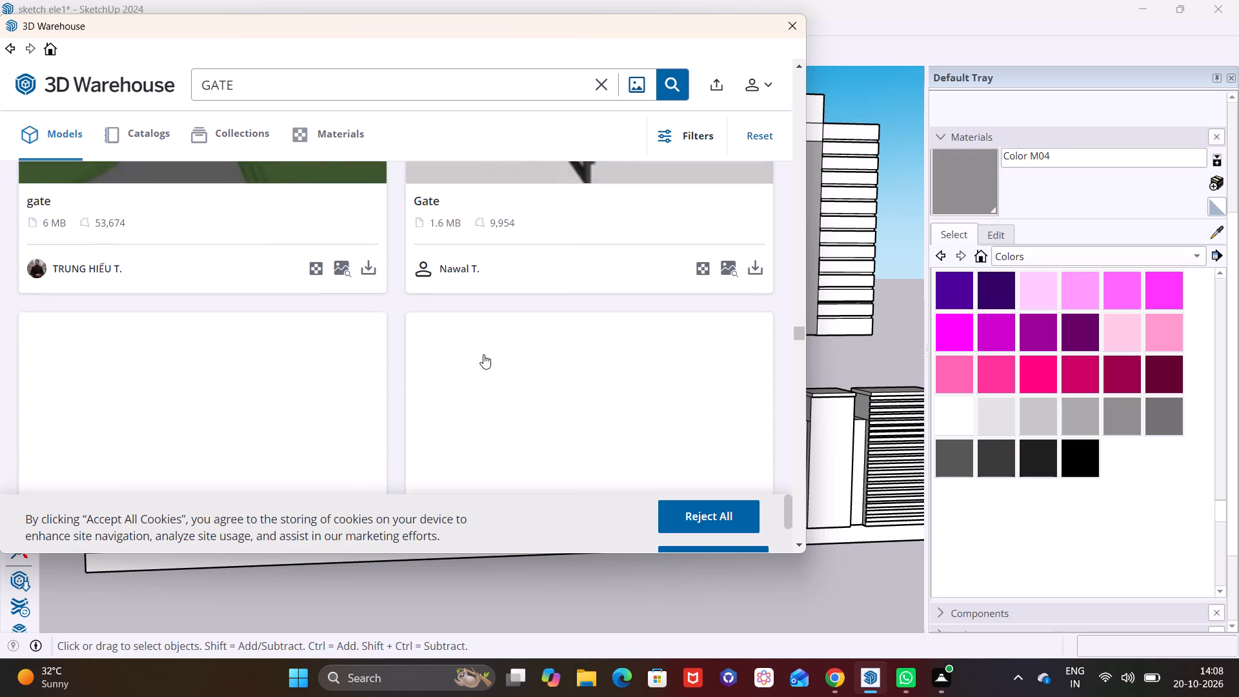
scroll(483, 354, down, 10)
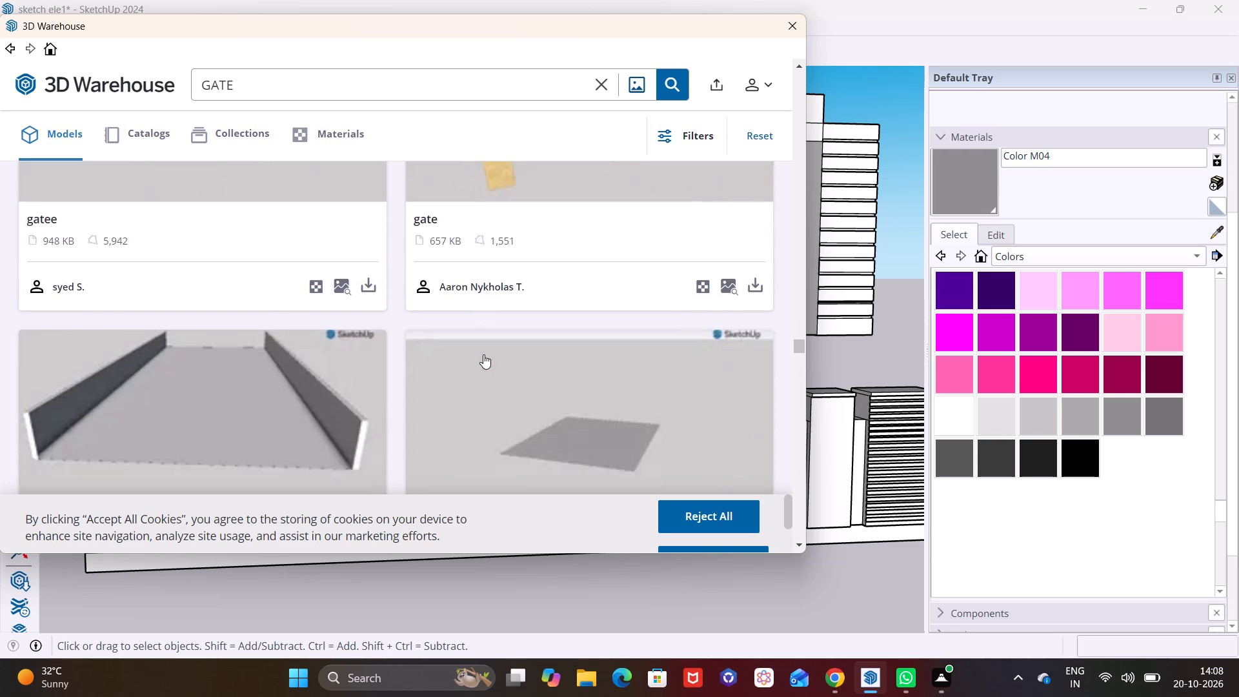
scroll(483, 354, down, 7)
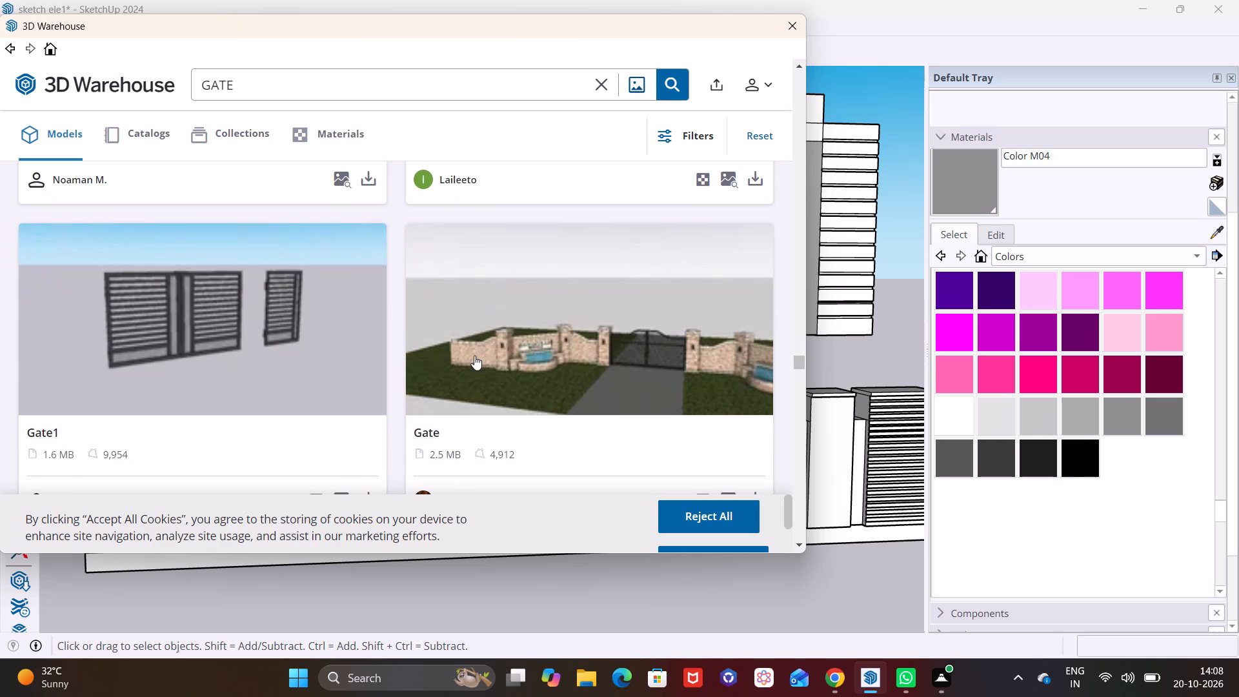
Open the slatted Gate1 model for a closer look and return to the search results.
click(221, 316)
scroll(237, 324, down, 3)
click(12, 48)
Download the Gate1 model directly into the scene and place it on open ground beside the house.
scroll(327, 309, down, 3)
click(374, 257)
click(348, 301)
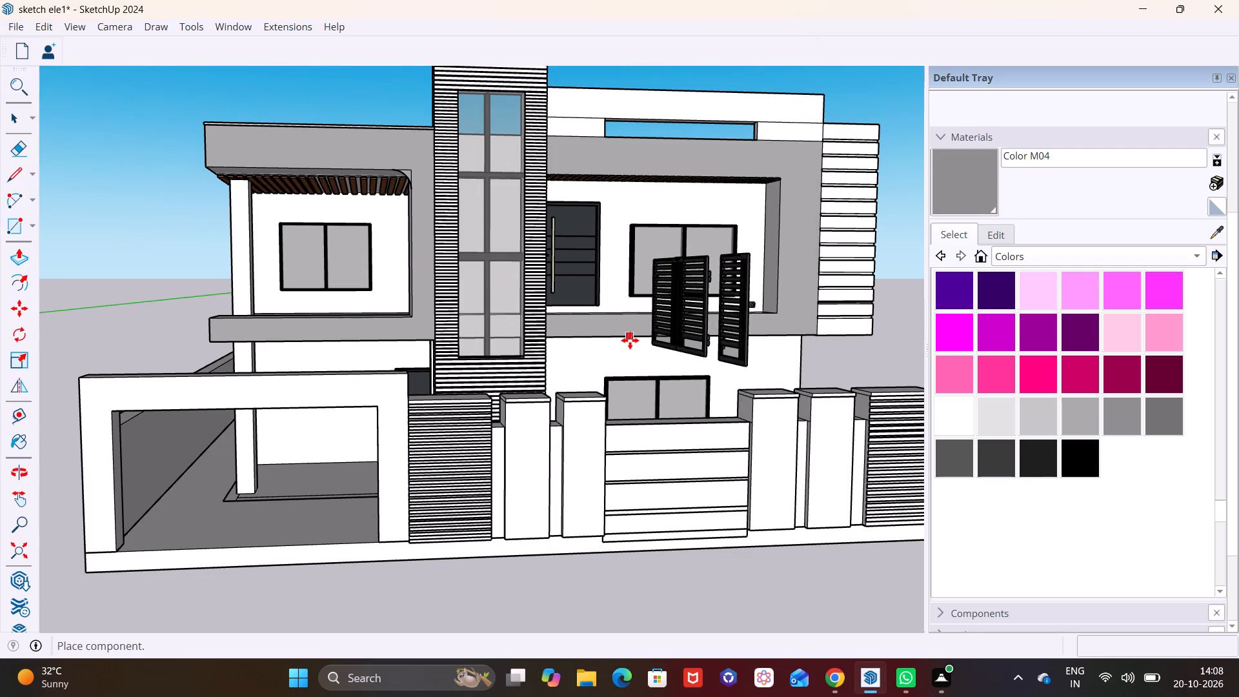
scroll(283, 543, down, 7)
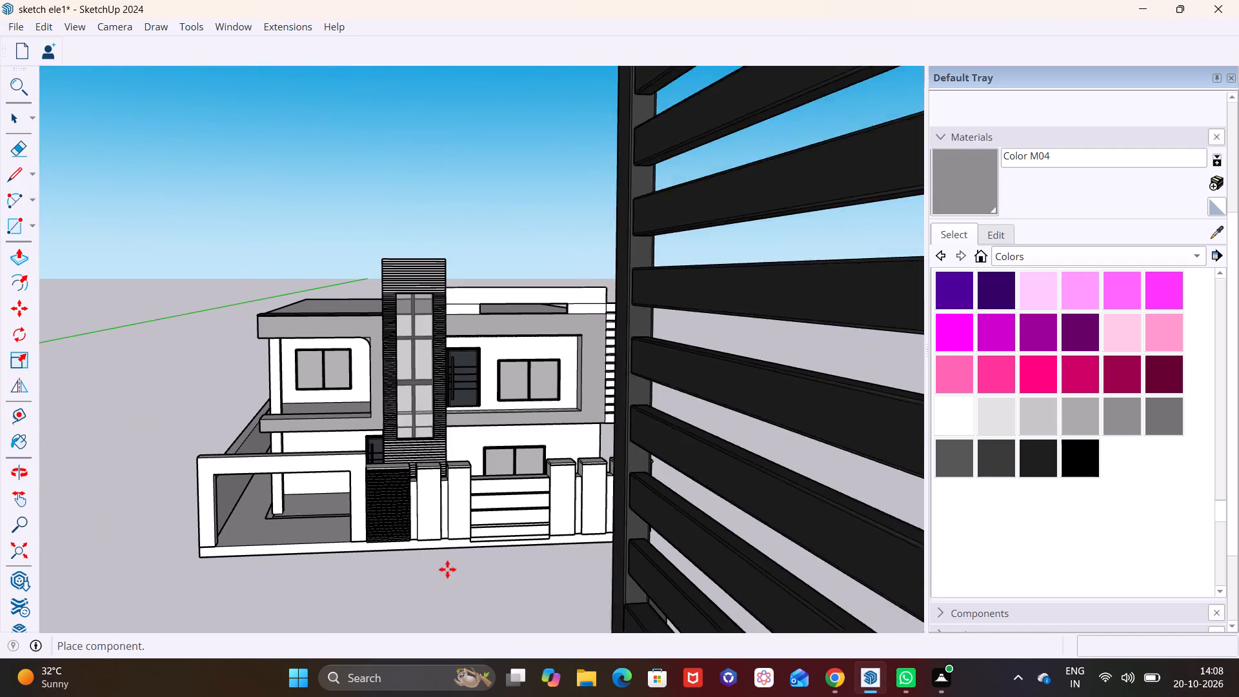
scroll(402, 583, down, 4)
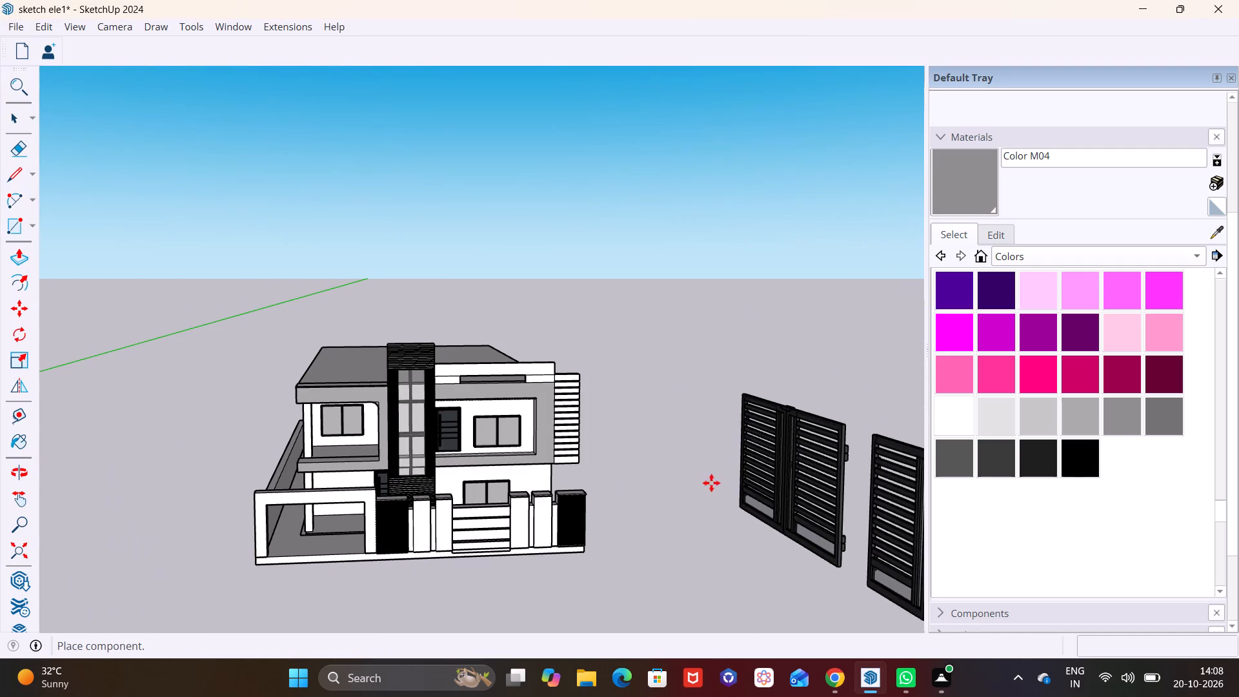
click(650, 461)
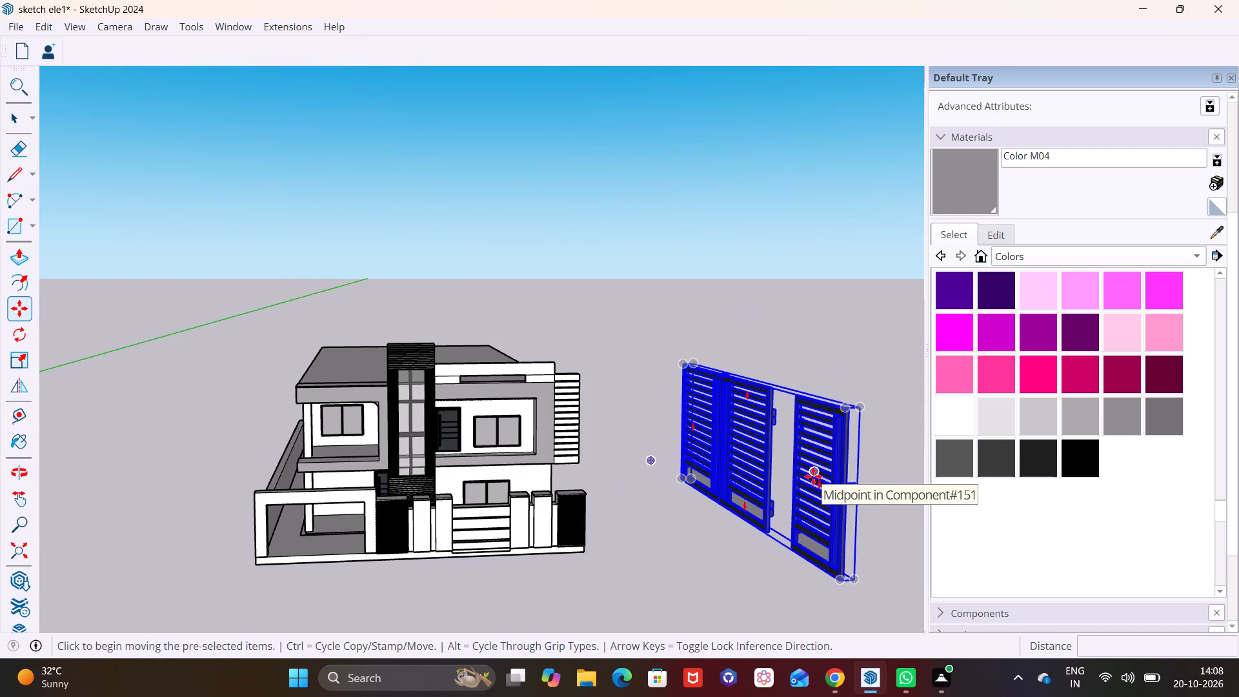
Delete the separate single-leaf gate inside the placed Gate1 component, keeping the double-leaf gate.
click(12, 117)
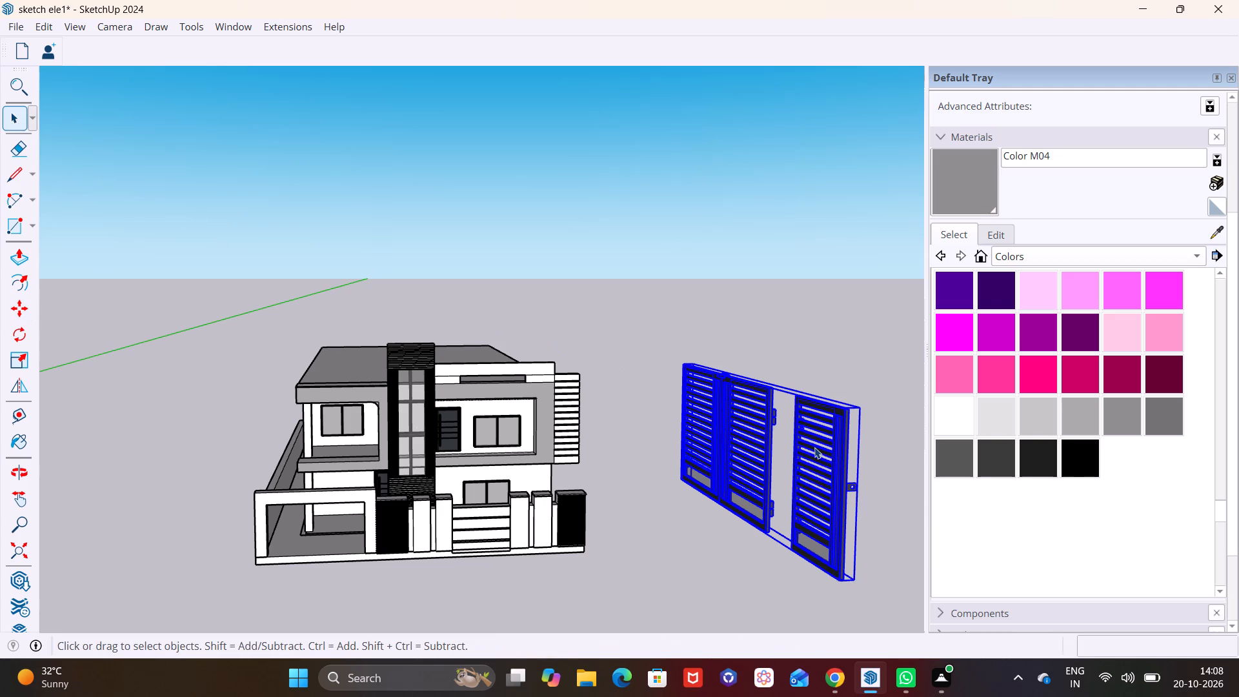
triple_click(814, 447)
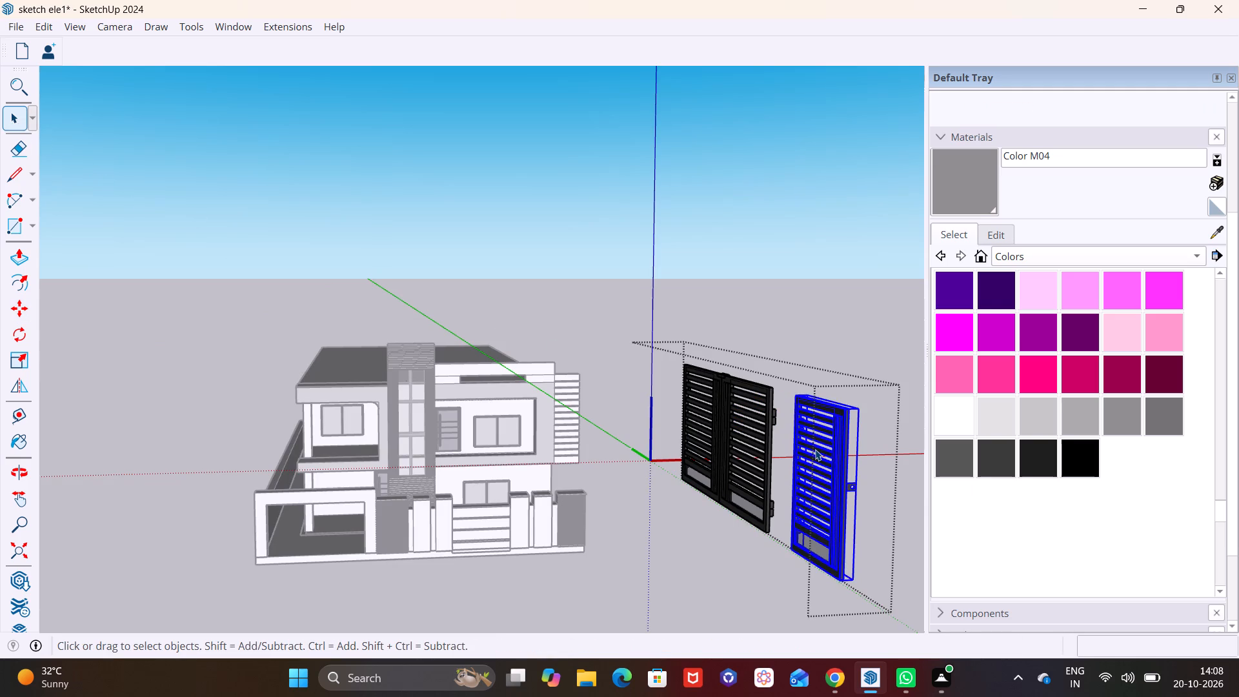
key(Delete)
Move the double-leaf gate about 24' 3" from its spot beside the house to the ground in front.
scroll(729, 510, down, 6)
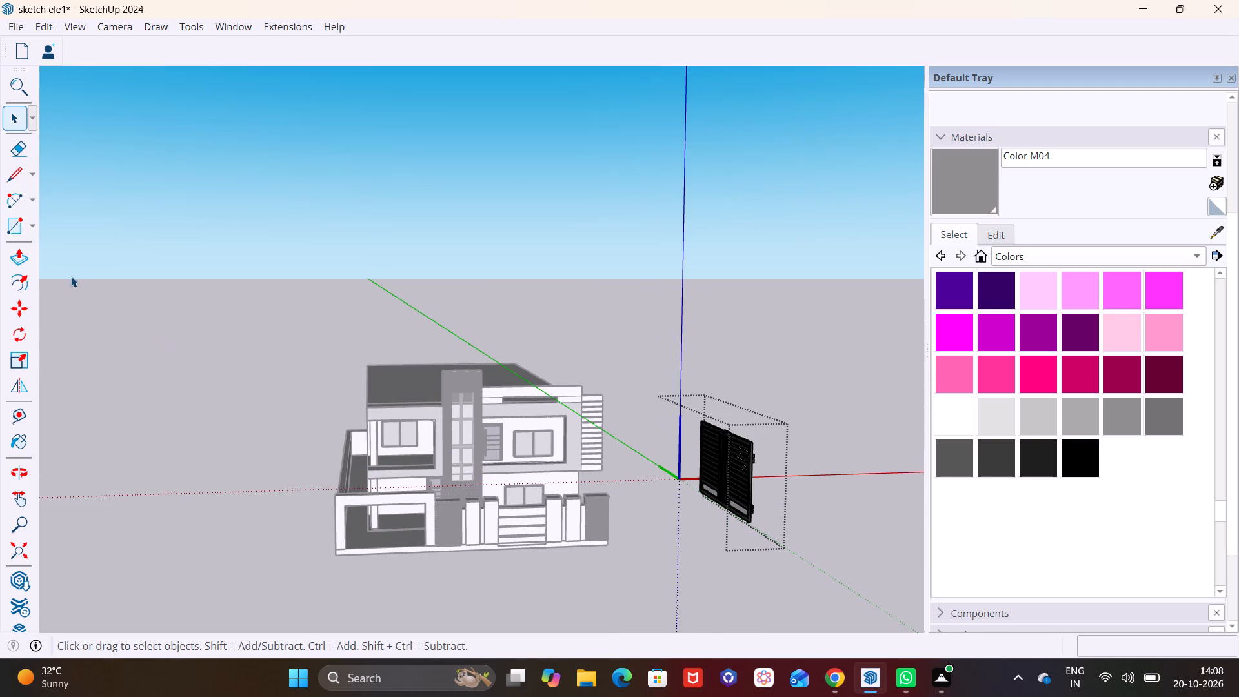
click(741, 489)
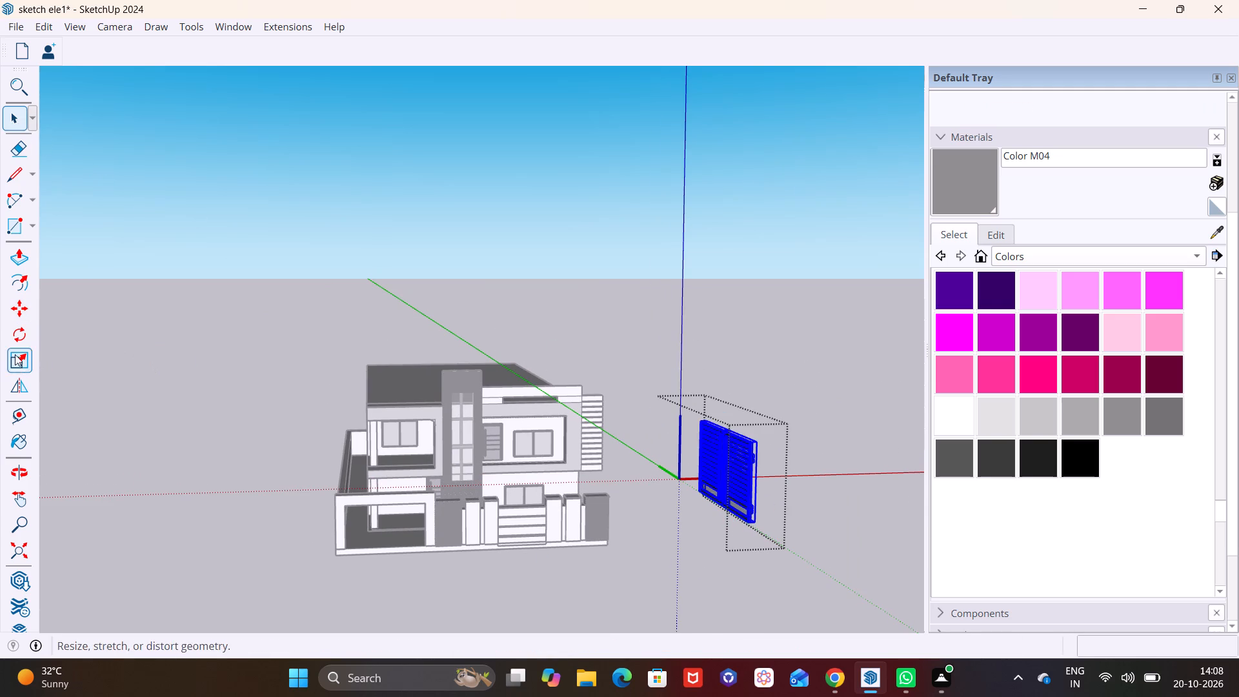
click(18, 332)
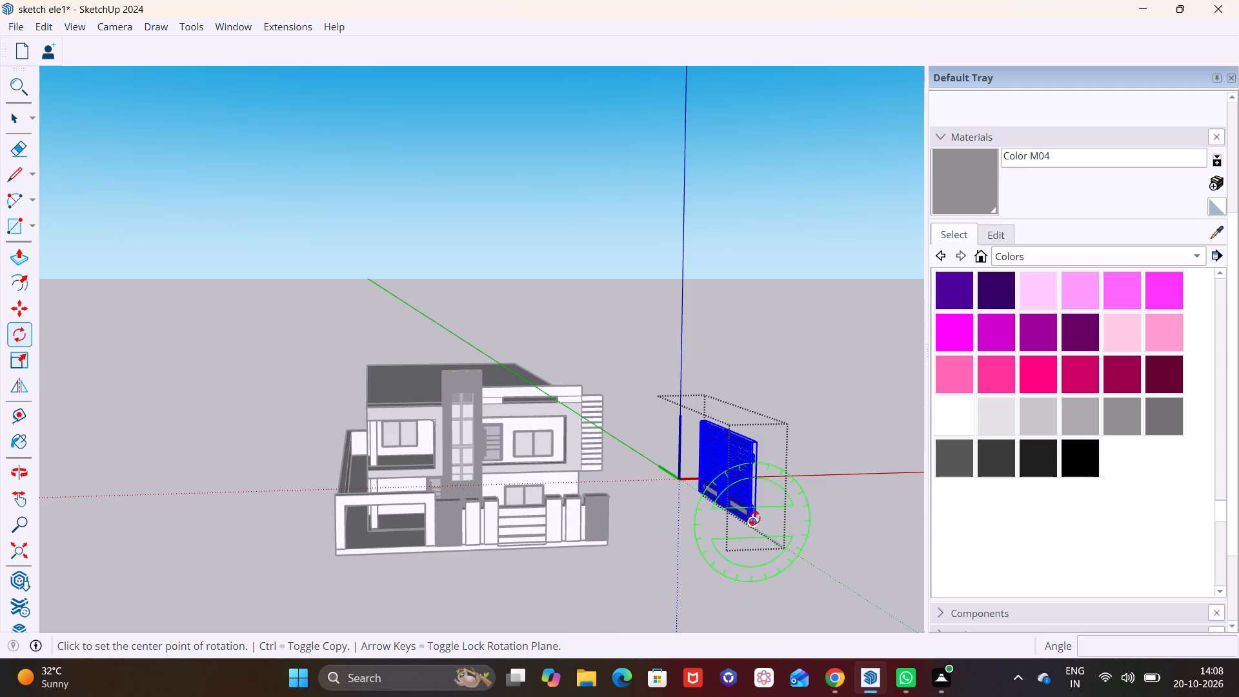
scroll(816, 525, down, 6)
middle_drag(802, 529, 764, 529)
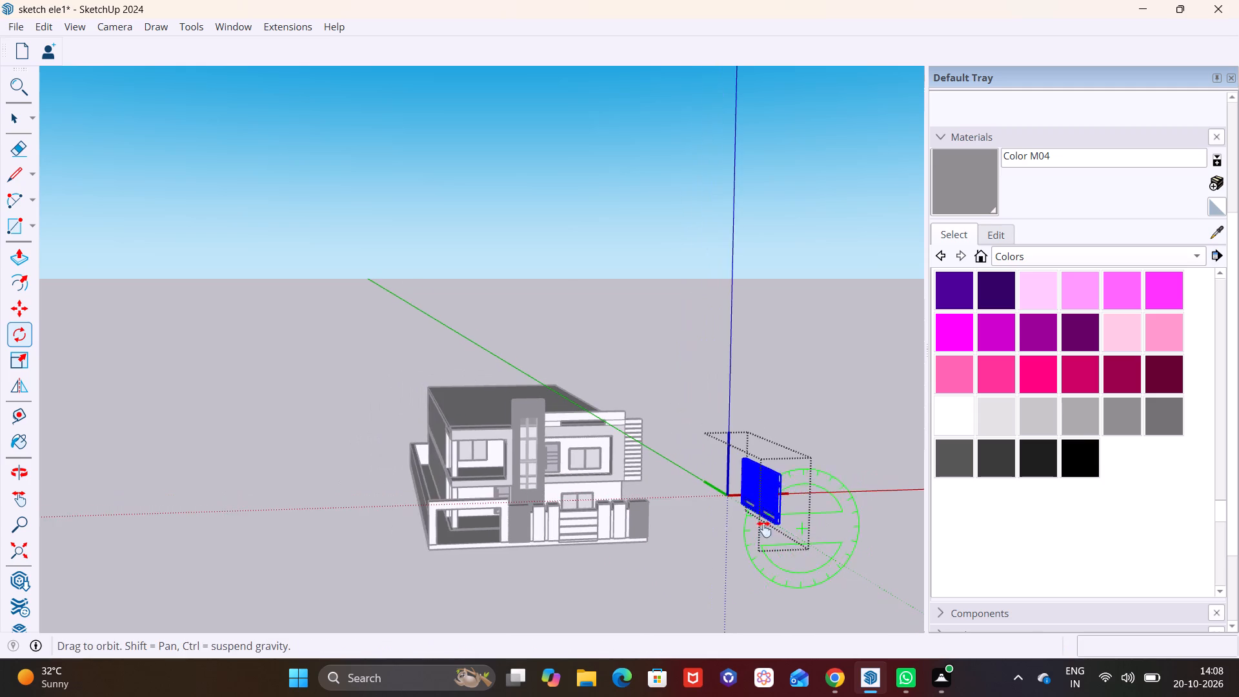
middle_drag(764, 529, 512, 430)
scroll(611, 473, down, 11)
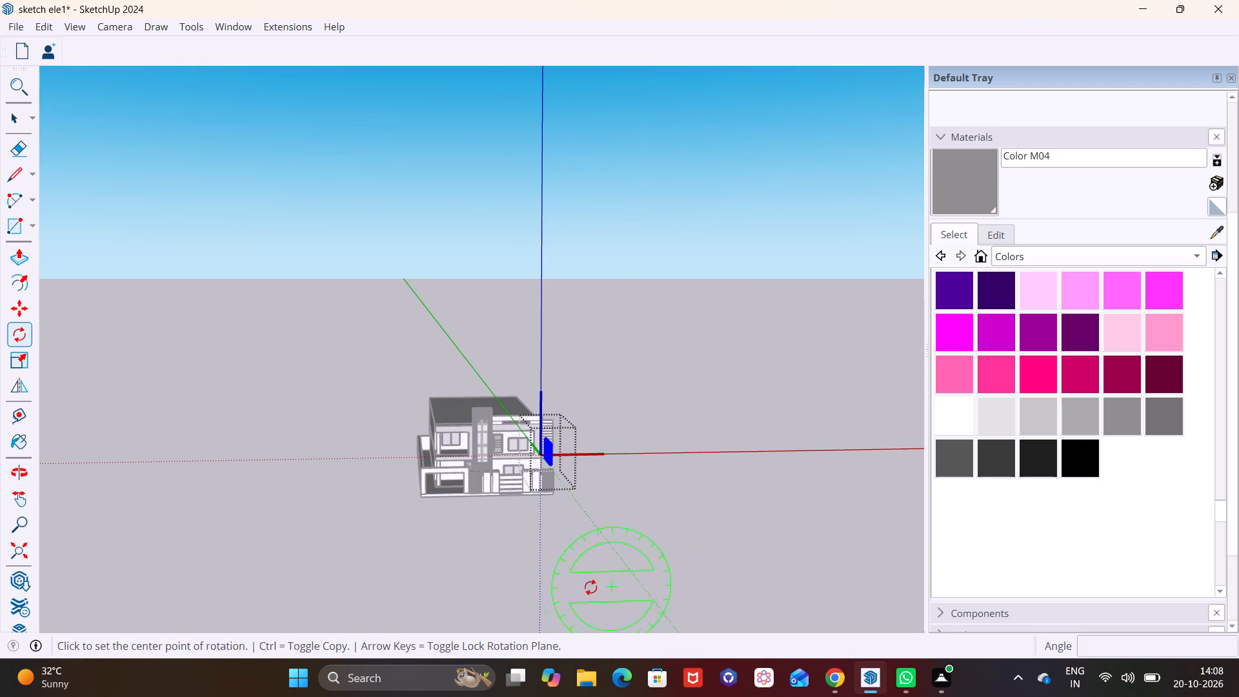
scroll(583, 492, up, 7)
key(space)
click(513, 427)
key(m)
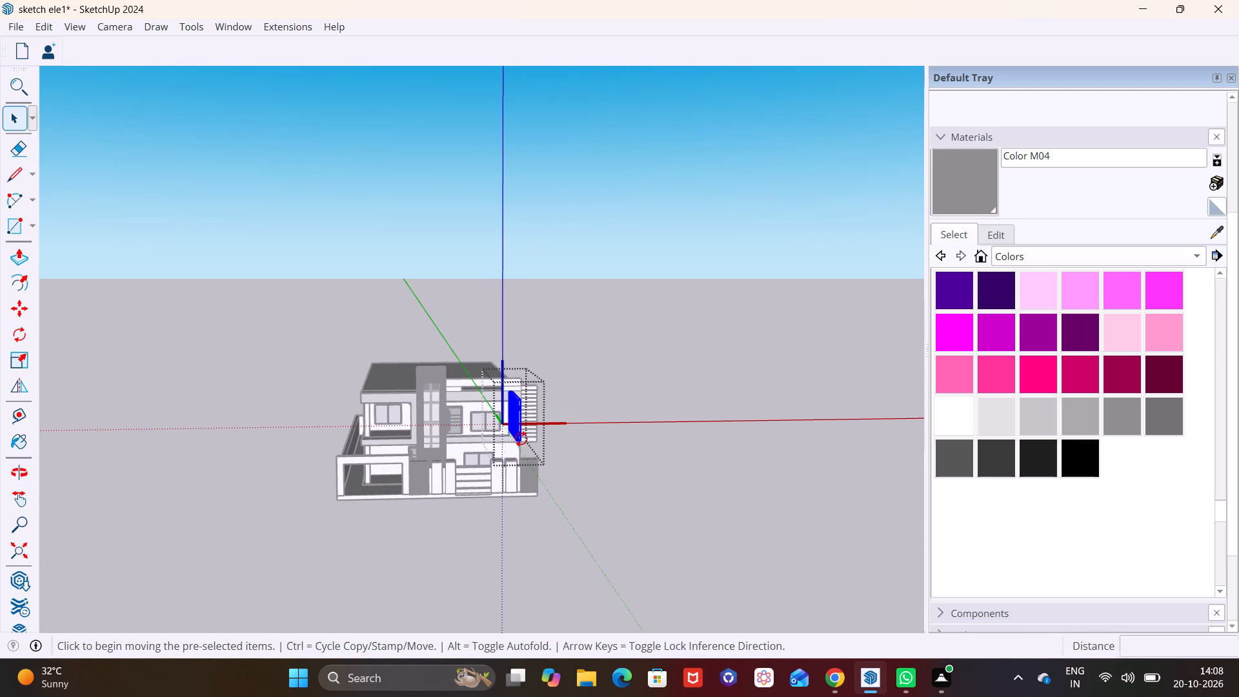
click(519, 447)
click(445, 510)
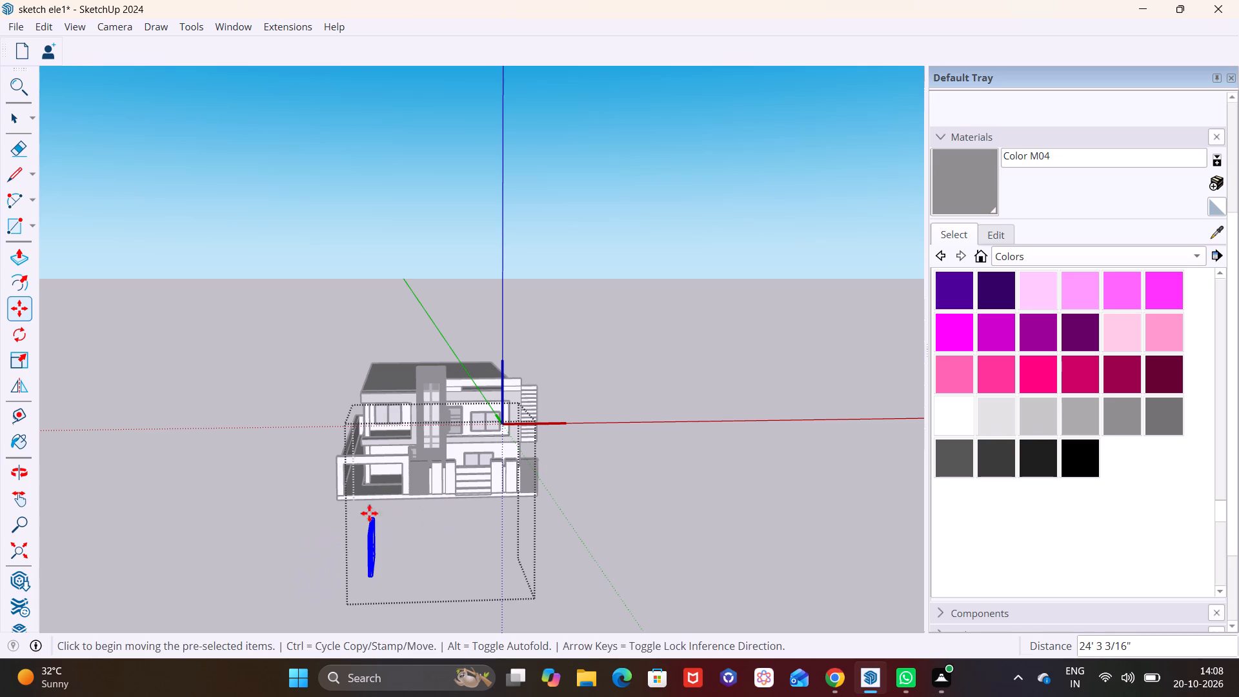
key(space)
Move the gate by its lower corner to the entrance opening in the front boundary wall.
click(16, 336)
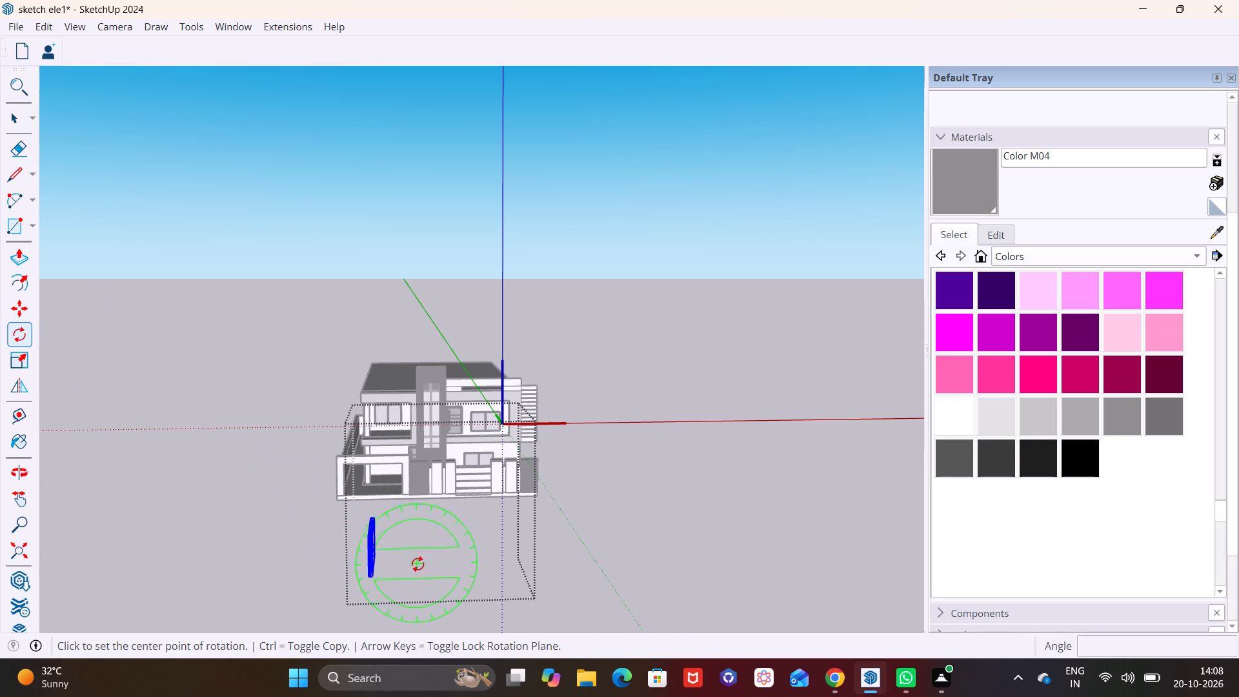
scroll(401, 541, down, 2)
middle_drag(401, 551, 529, 558)
scroll(512, 560, up, 2)
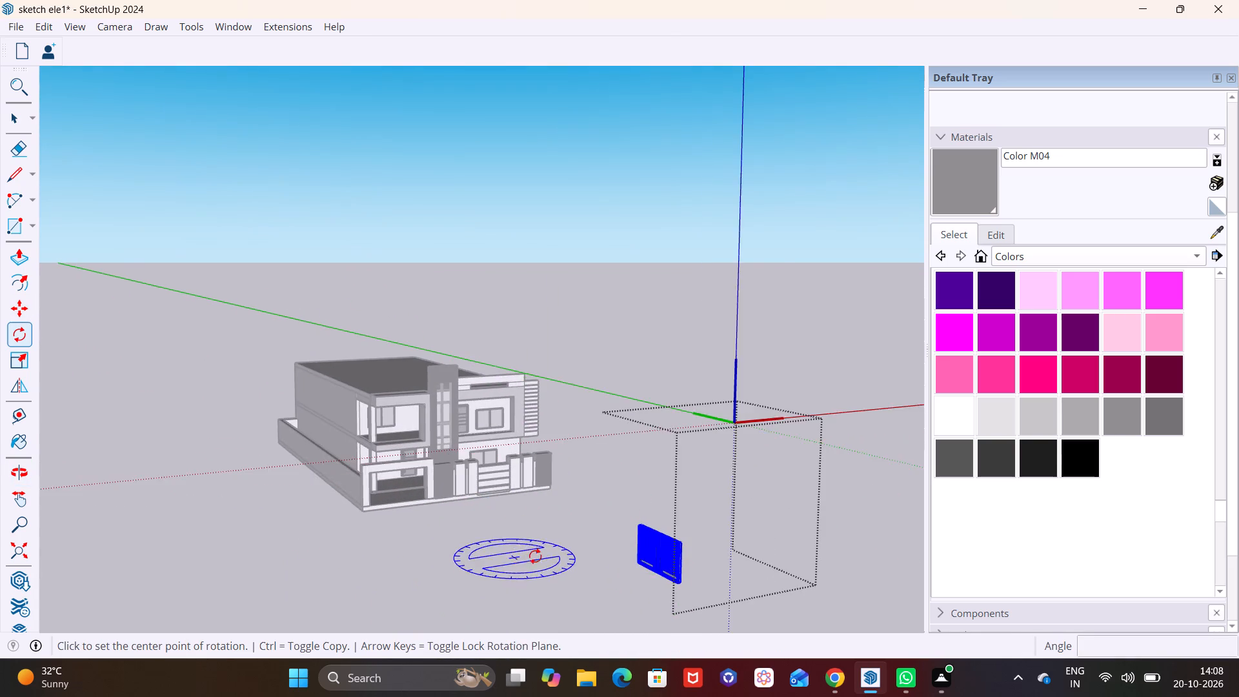
scroll(535, 556, up, 5)
key(m)
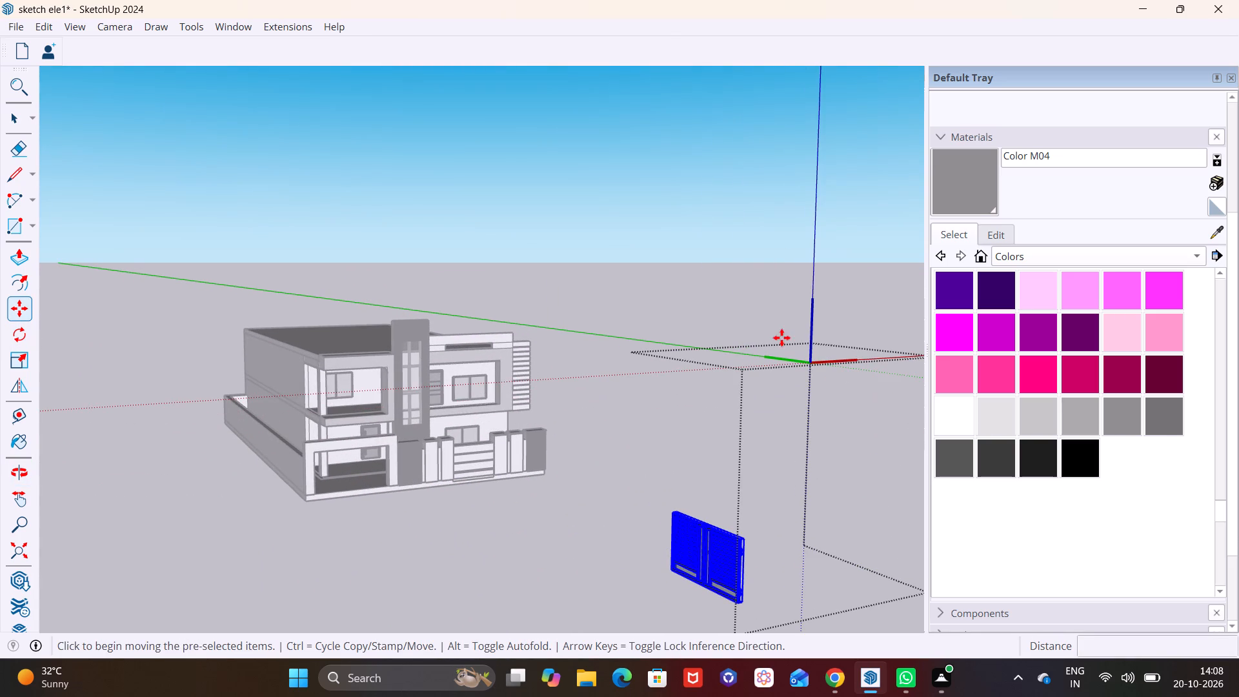
click(682, 572)
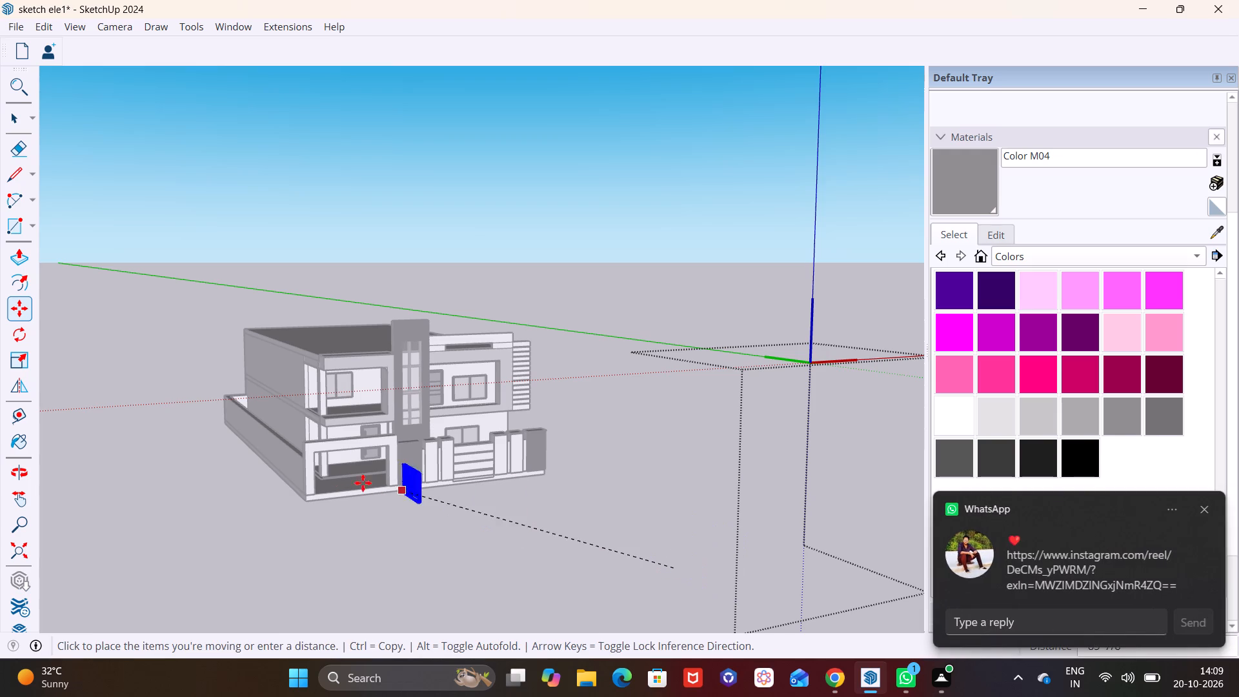
click(325, 490)
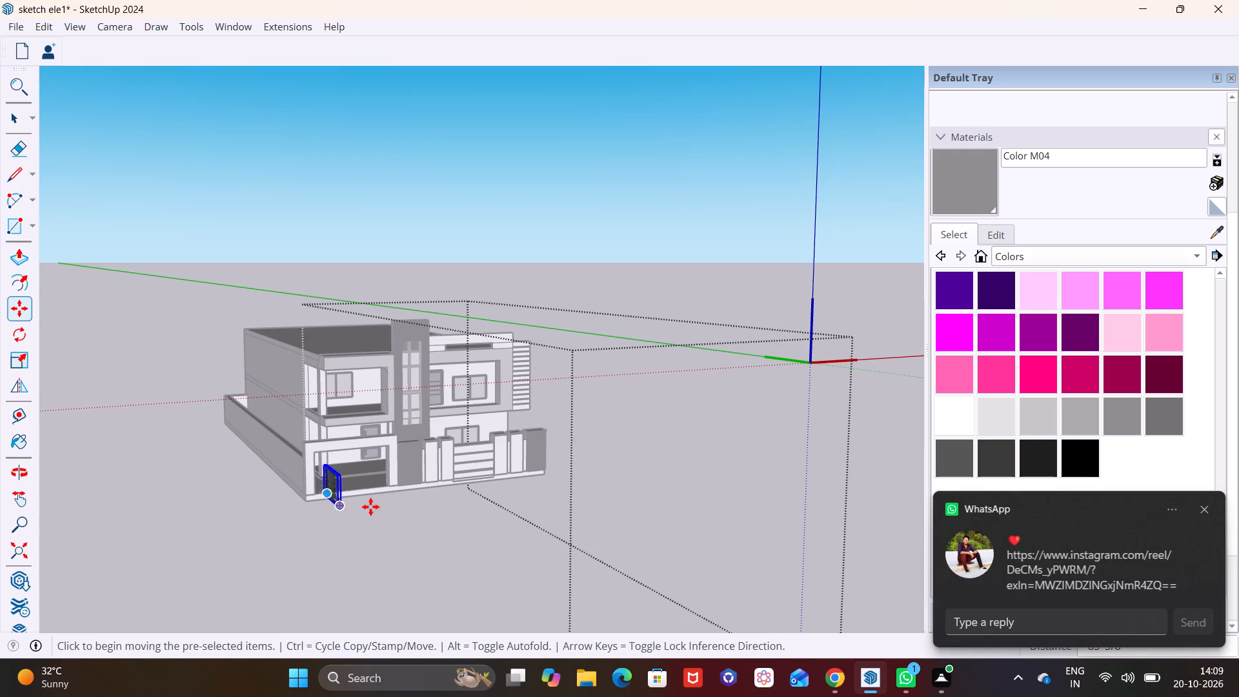
Rotate the gate 90 degrees about the vertical axis so it runs parallel to the front wall.
click(25, 338)
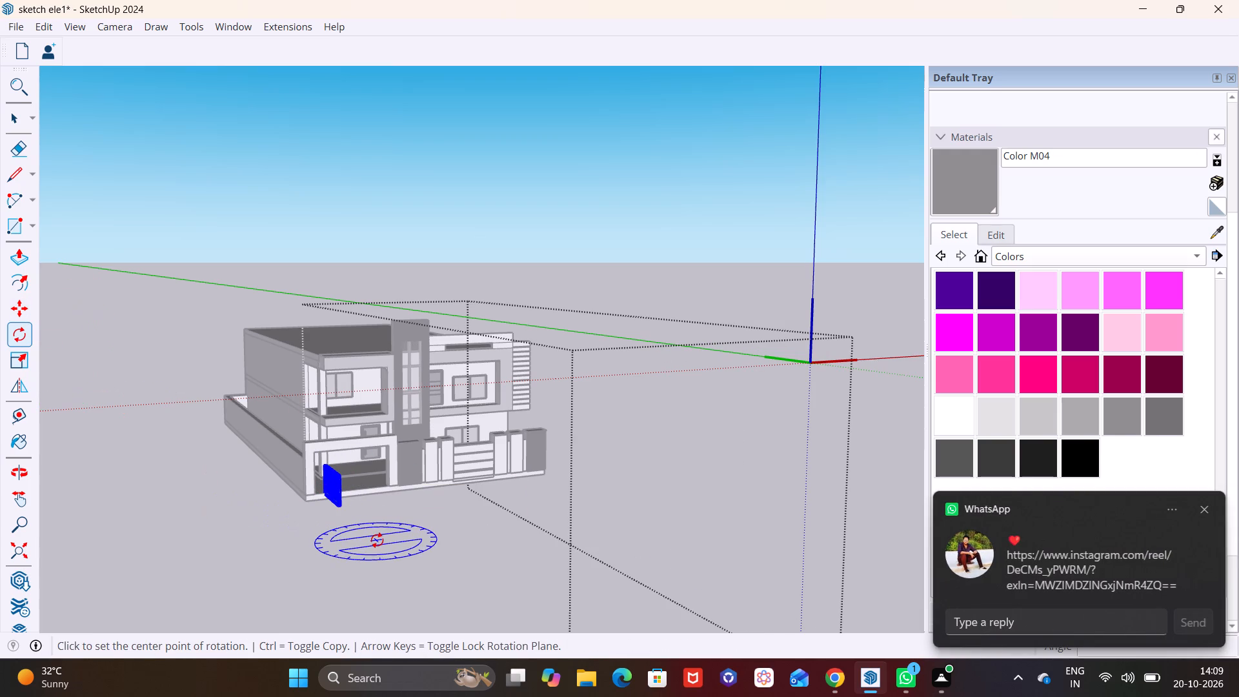
click(377, 540)
click(468, 525)
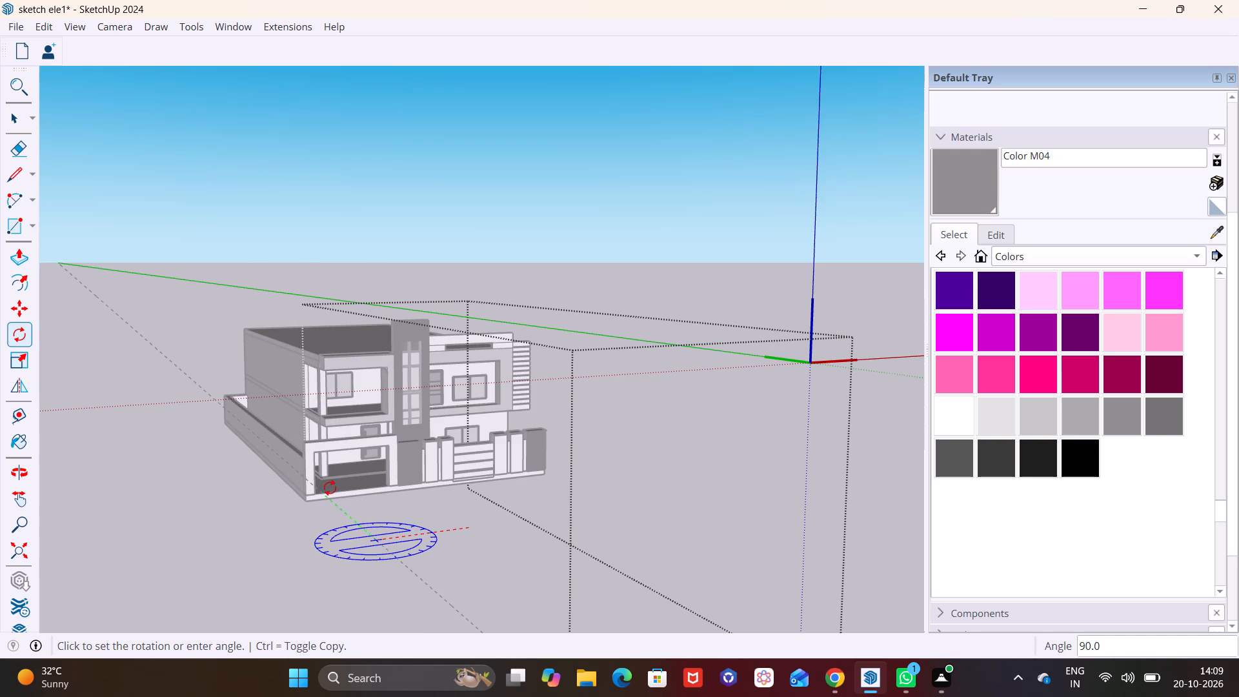
click(330, 488)
Move the rotated gate about 165' 6" back into the boundary wall's entrance opening.
scroll(496, 547, down, 11)
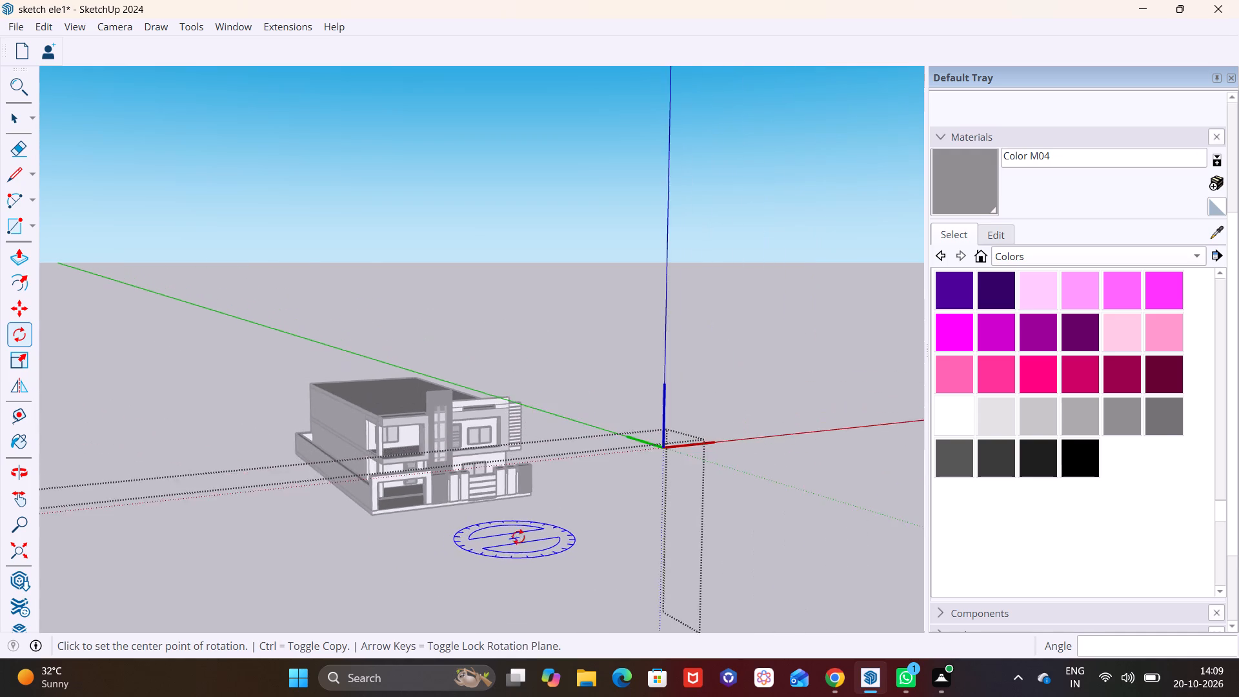
scroll(518, 537, down, 7)
middle_drag(534, 541, 524, 369)
scroll(527, 392, down, 10)
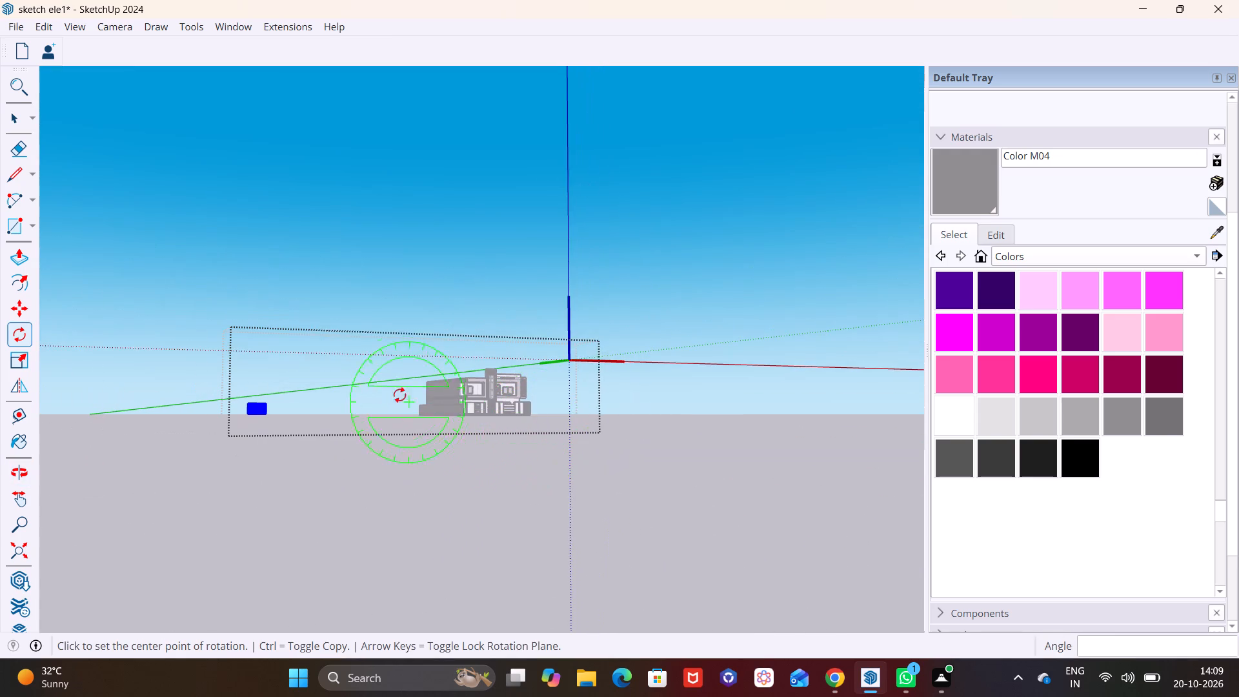
scroll(308, 389, up, 8)
key(m)
drag(219, 439, 230, 434)
scroll(420, 414, down, 2)
middle_drag(565, 425, 248, 533)
scroll(424, 464, up, 8)
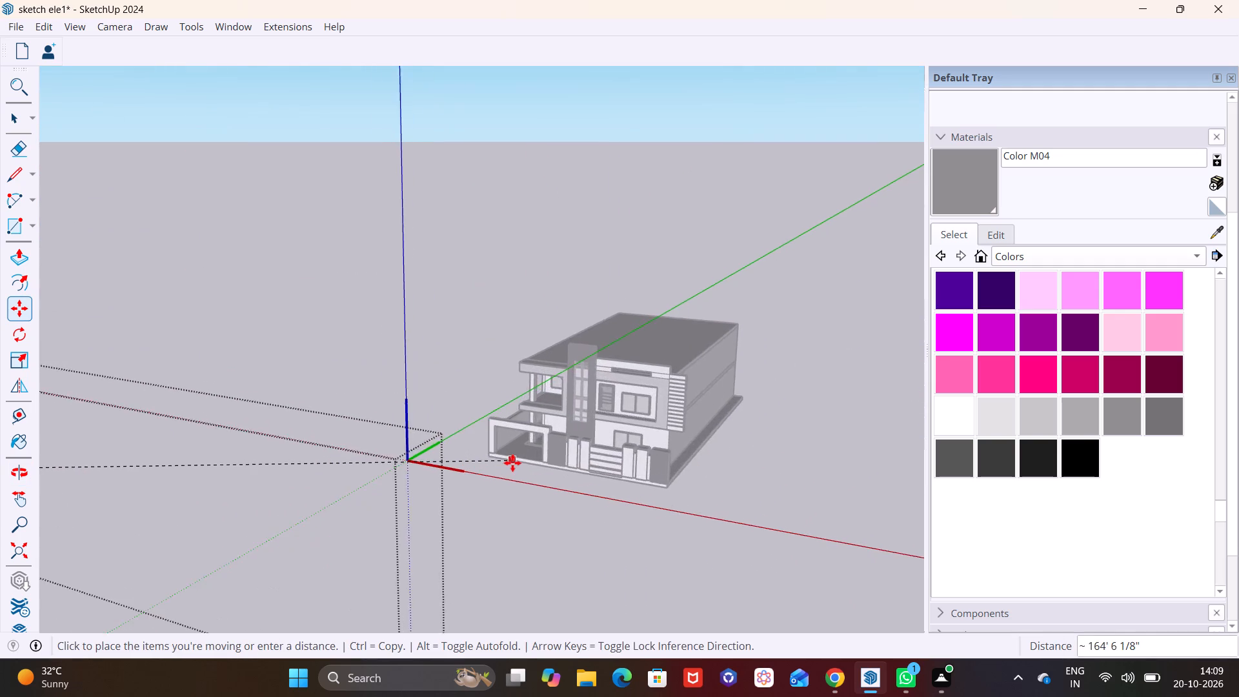
scroll(512, 463, up, 16)
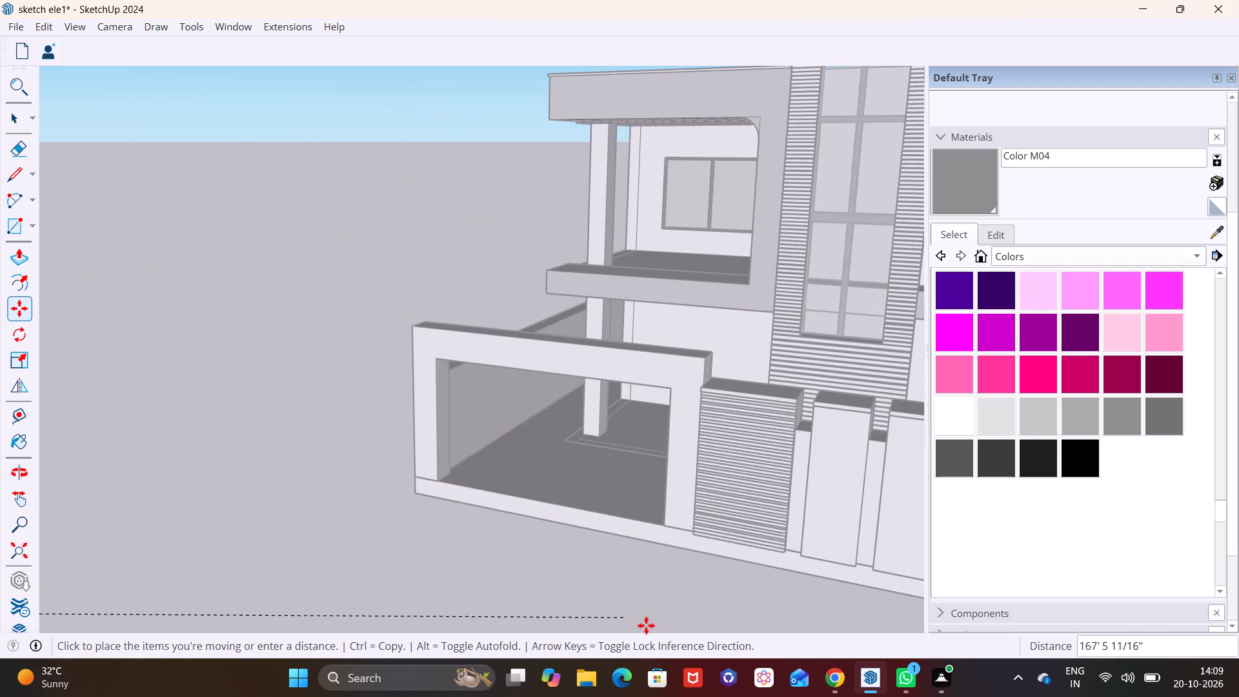
scroll(543, 477, down, 20)
scroll(543, 477, down, 13)
shift+middle_drag(283, 470, 521, 463)
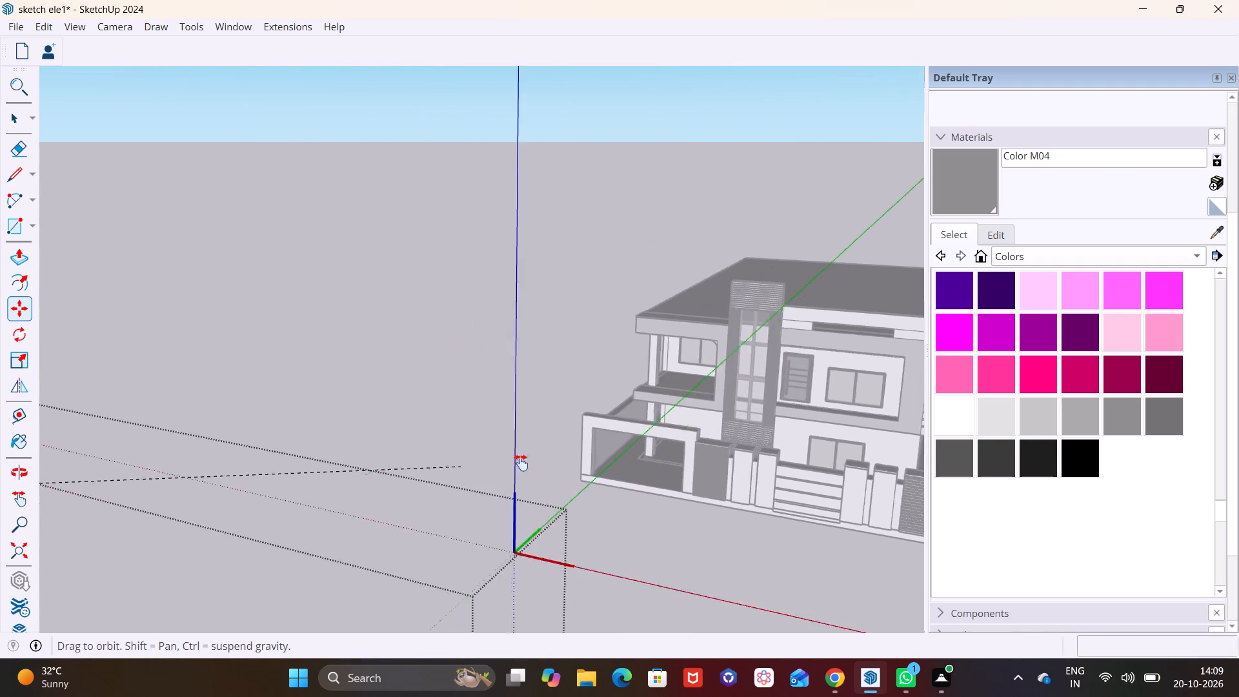
shift+middle_drag(521, 463, 557, 460)
scroll(349, 414, down, 20)
scroll(349, 414, down, 15)
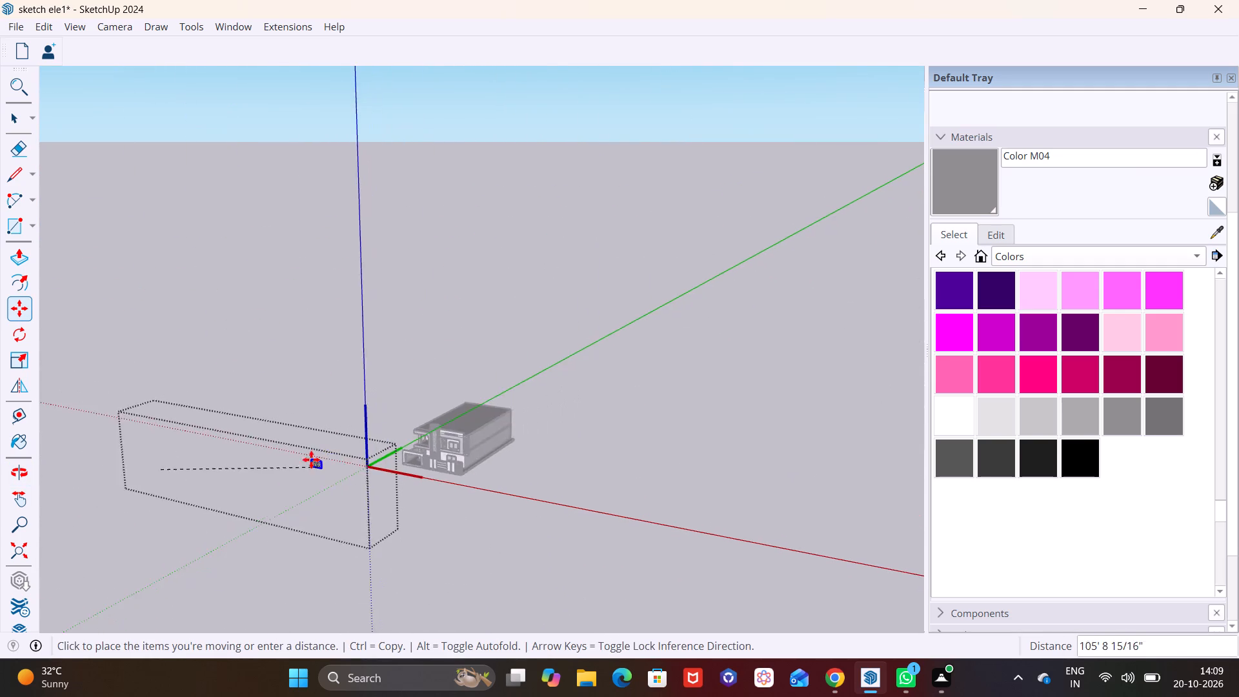
scroll(311, 460, down, 10)
scroll(312, 458, up, 20)
scroll(502, 459, up, 2)
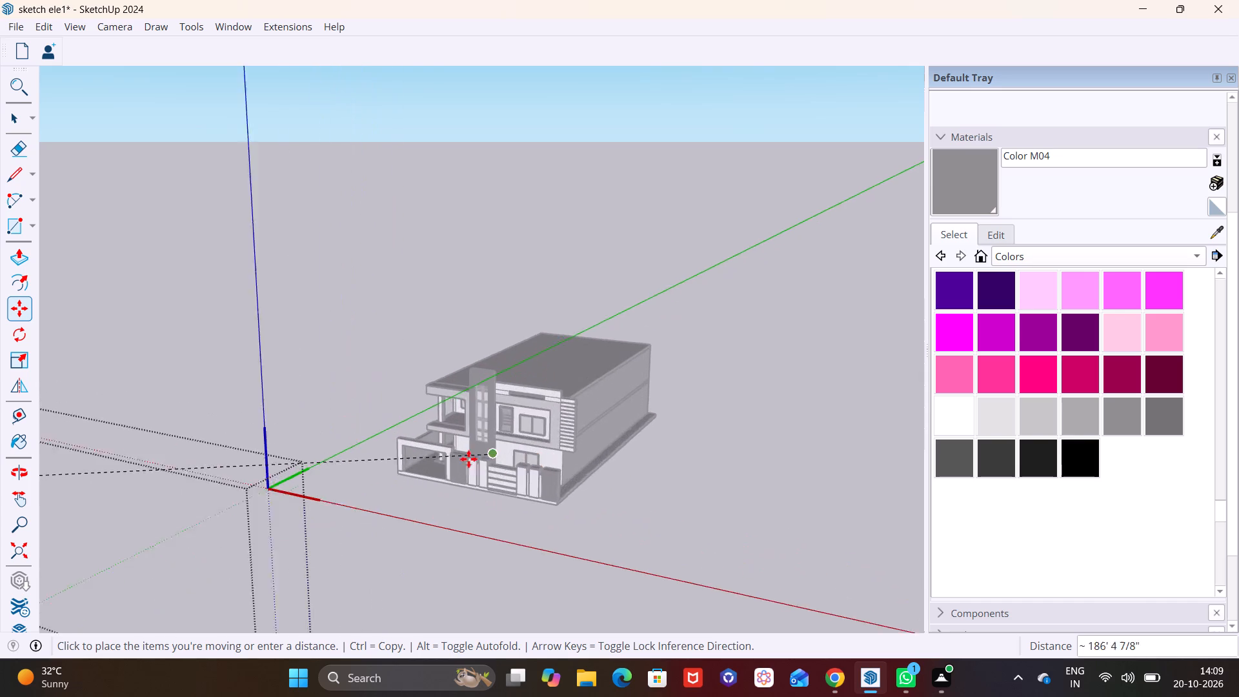
scroll(468, 459, up, 19)
click(354, 483)
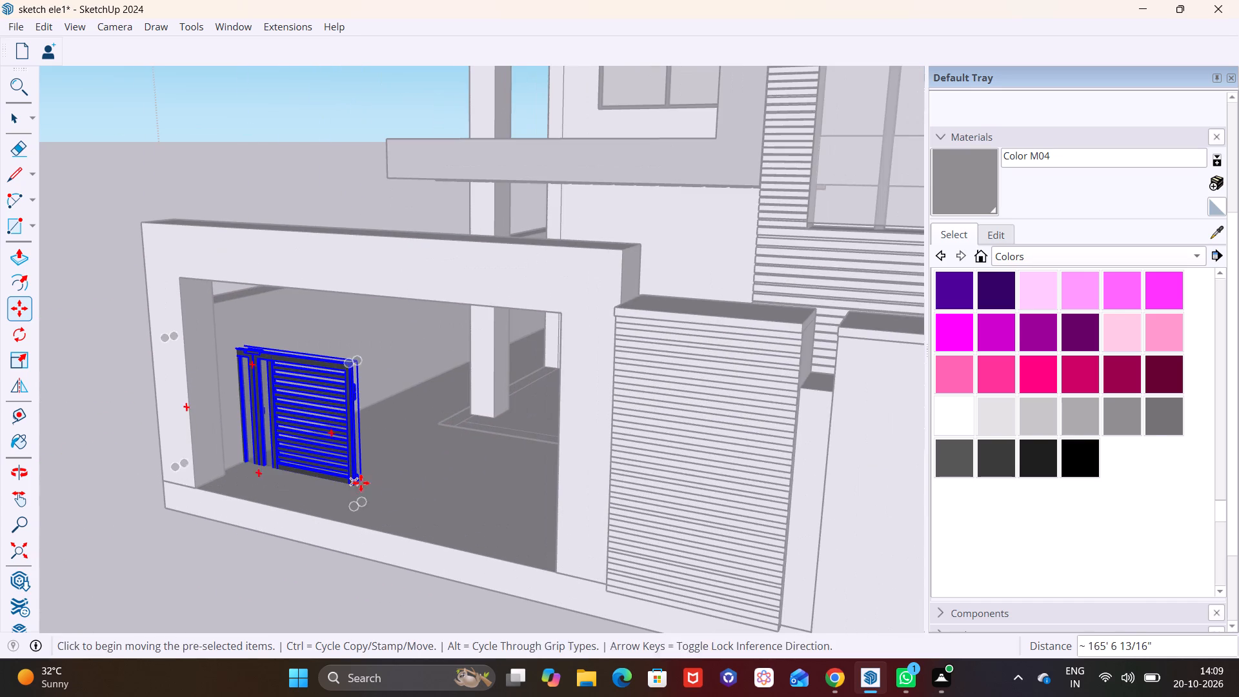
Align the gate in the entrance opening, with its lower outer corner at the base of the outer pillar.
scroll(314, 439, up, 6)
middle_drag(358, 454, 487, 450)
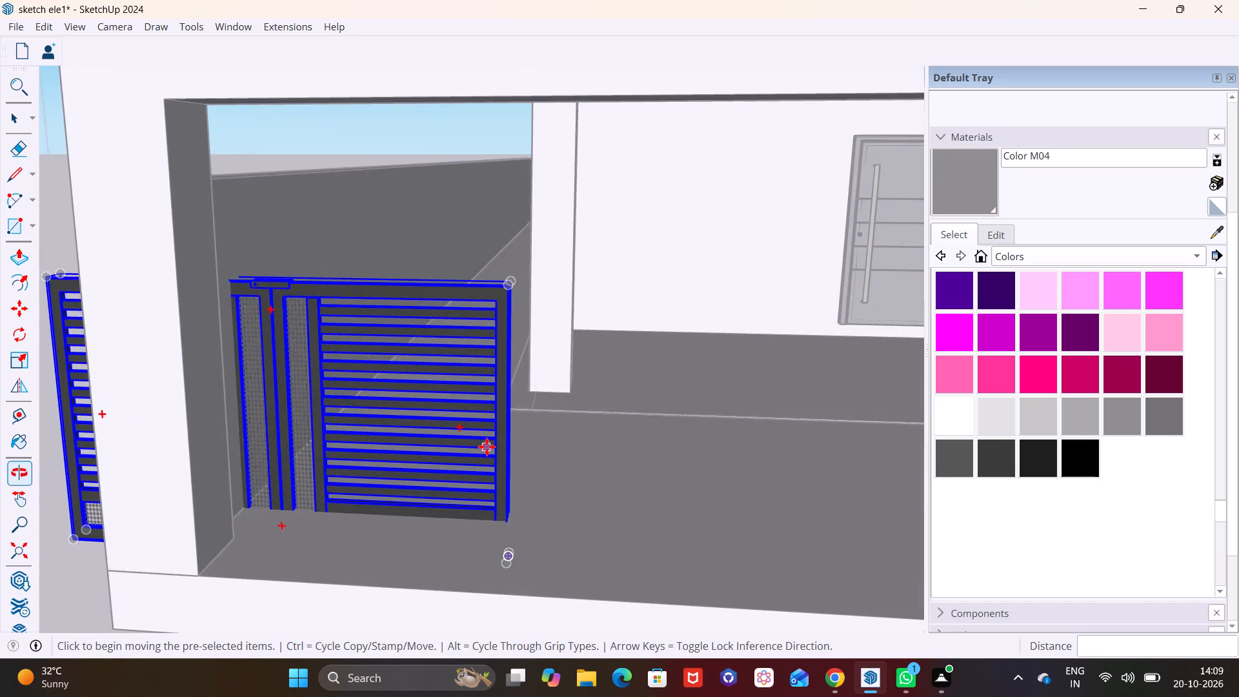
scroll(487, 447, down, 4)
click(498, 339)
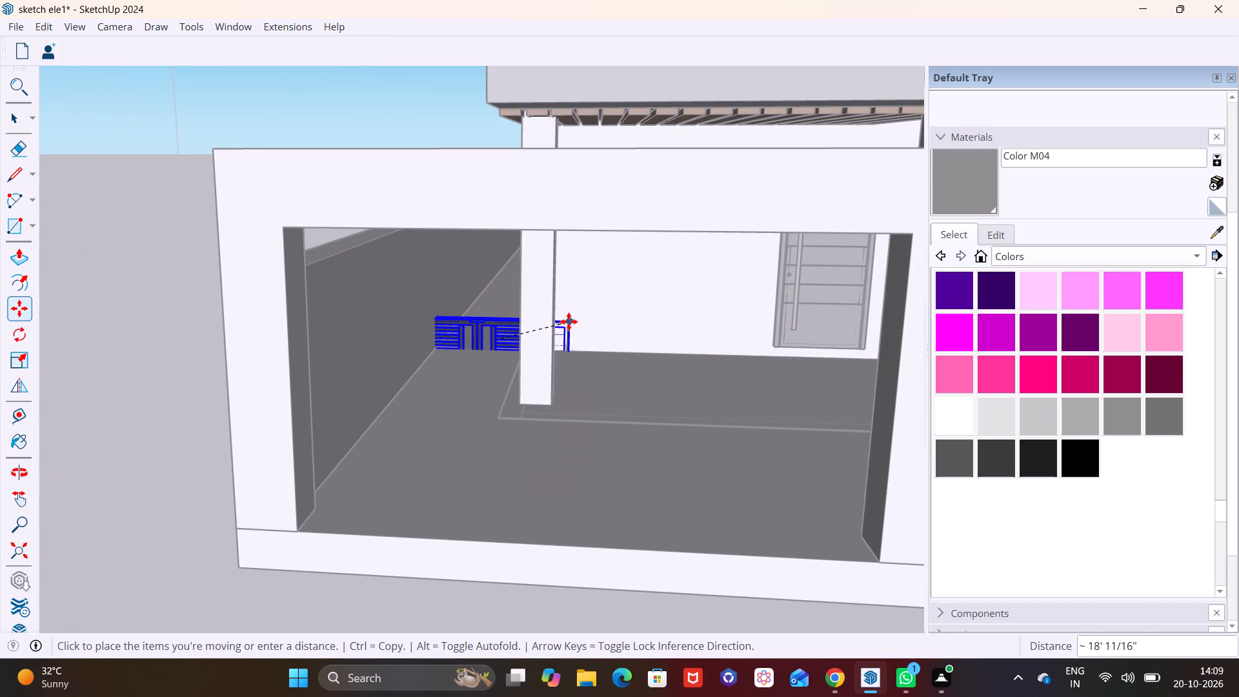
click(570, 346)
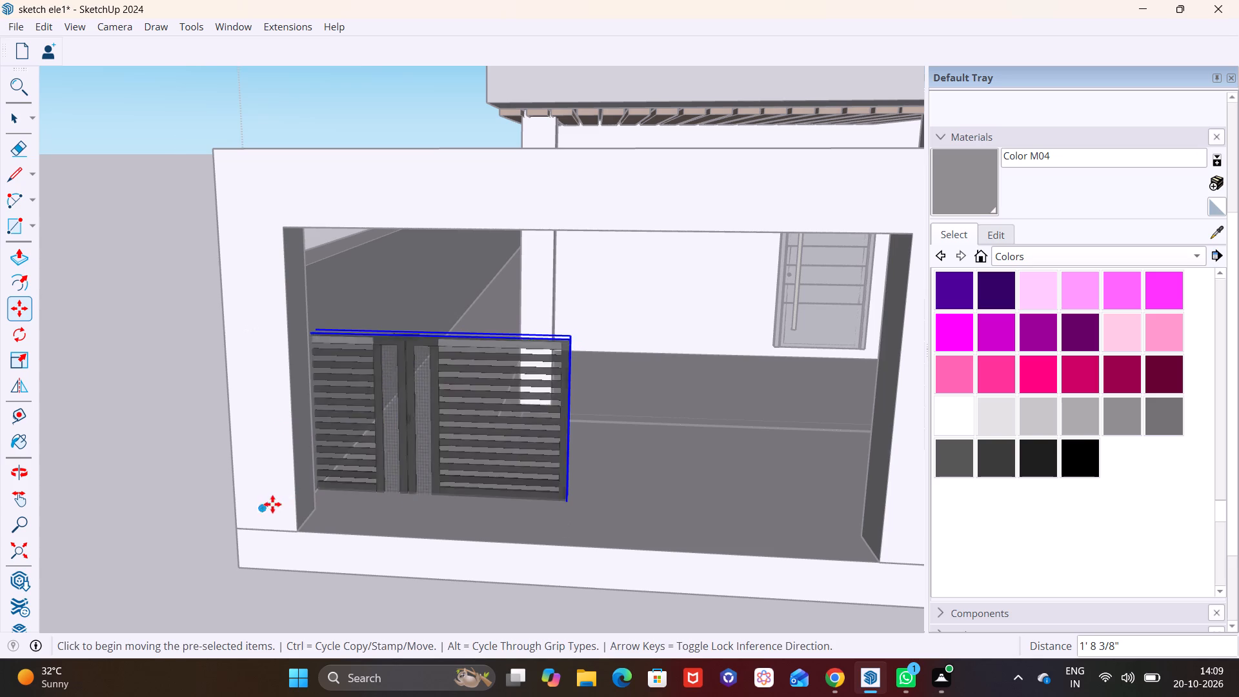
click(258, 512)
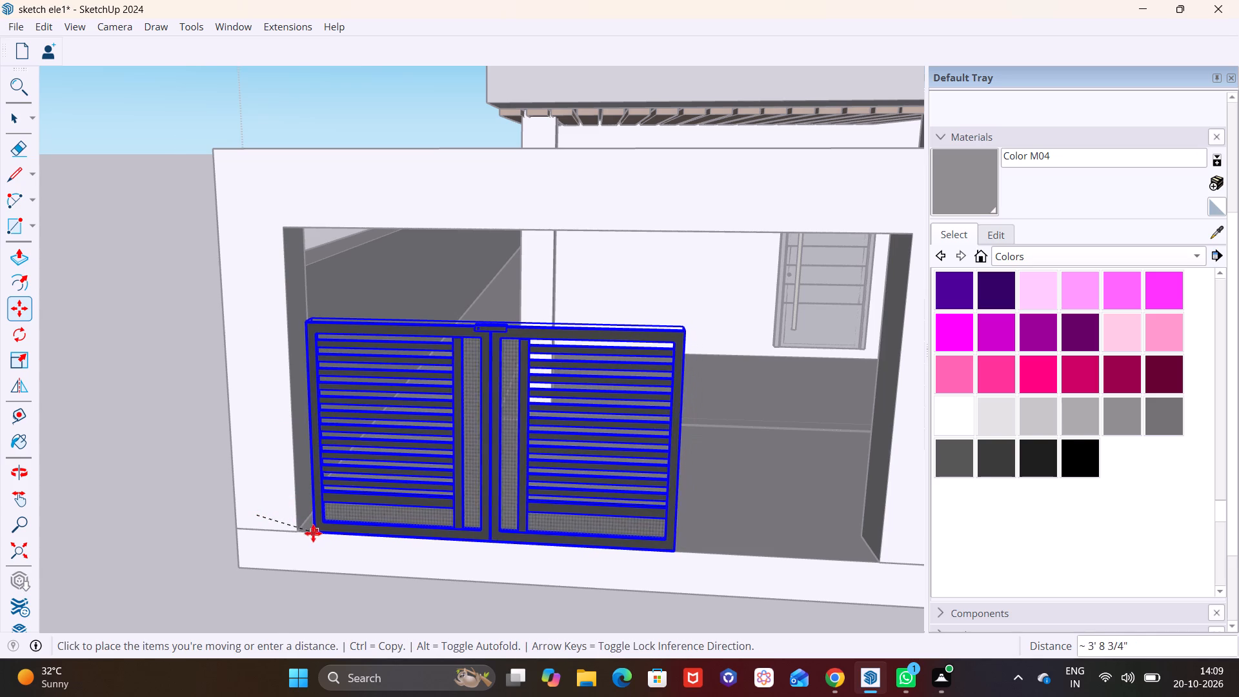
click(312, 531)
key(space)
click(174, 474)
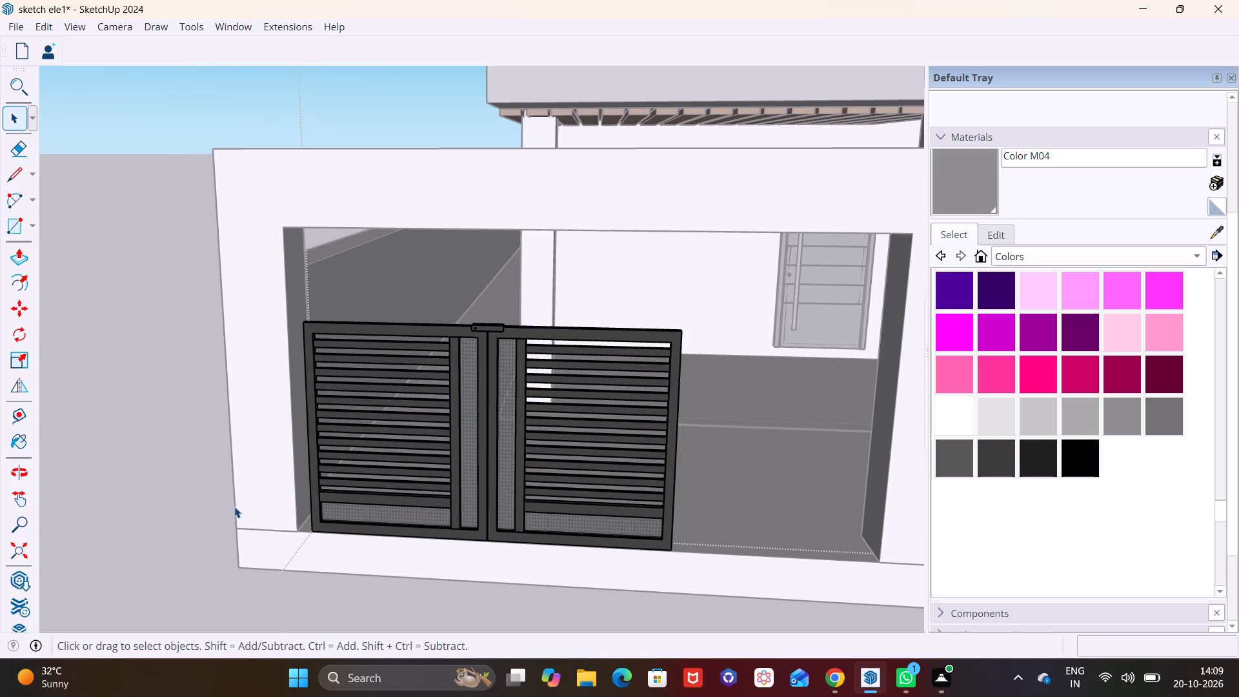
Scale the gate's width along the red axis by about 1.50 to span the entrance opening.
scroll(487, 486, down, 2)
middle_drag(490, 474, 487, 419)
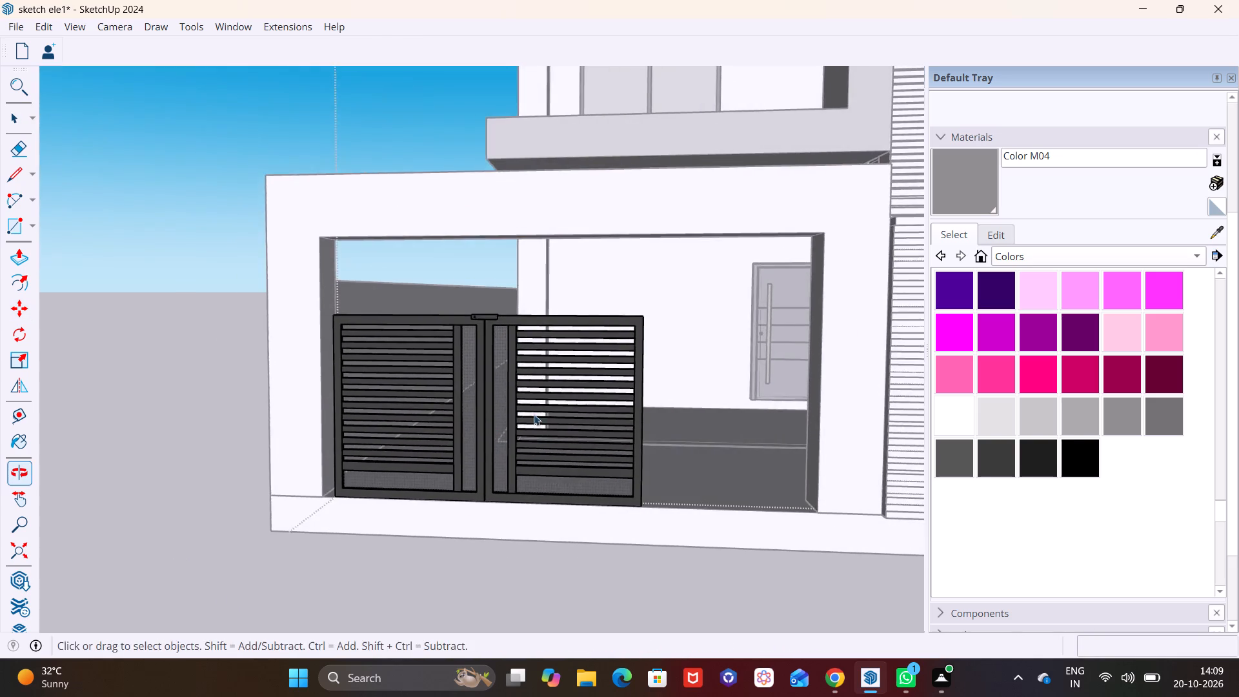
scroll(538, 413, up, 1)
middle_drag(538, 413, 479, 453)
click(499, 449)
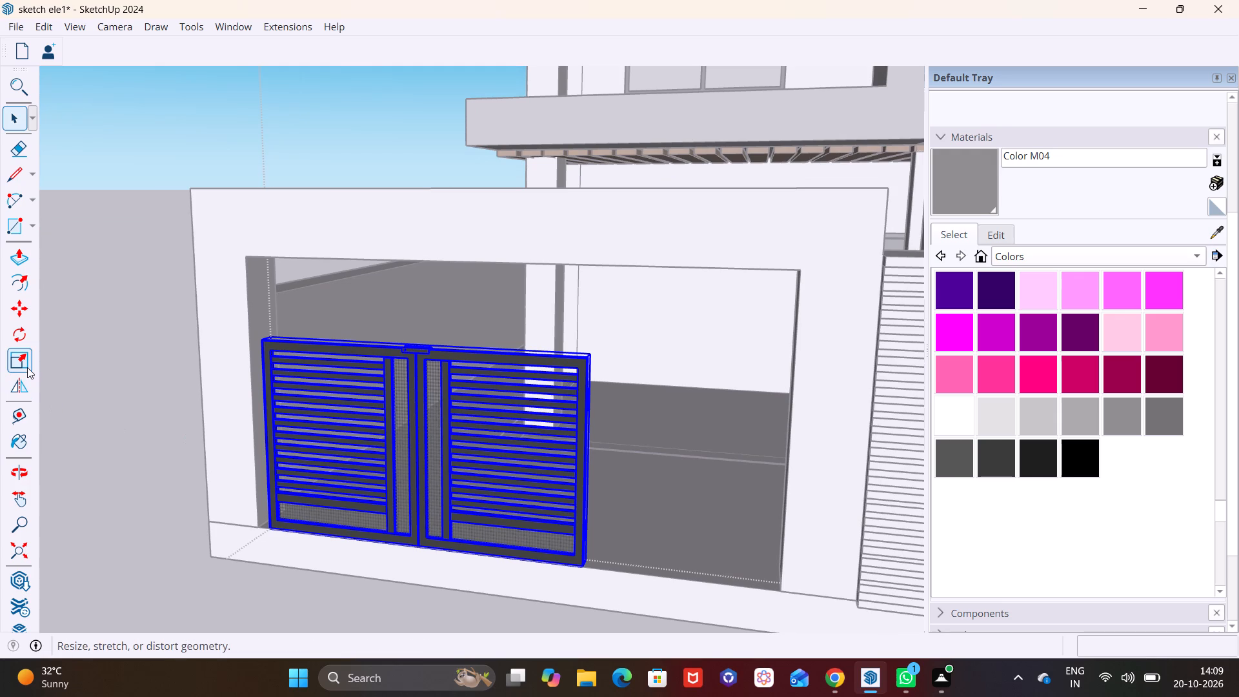
click(27, 365)
middle_drag(651, 453, 496, 492)
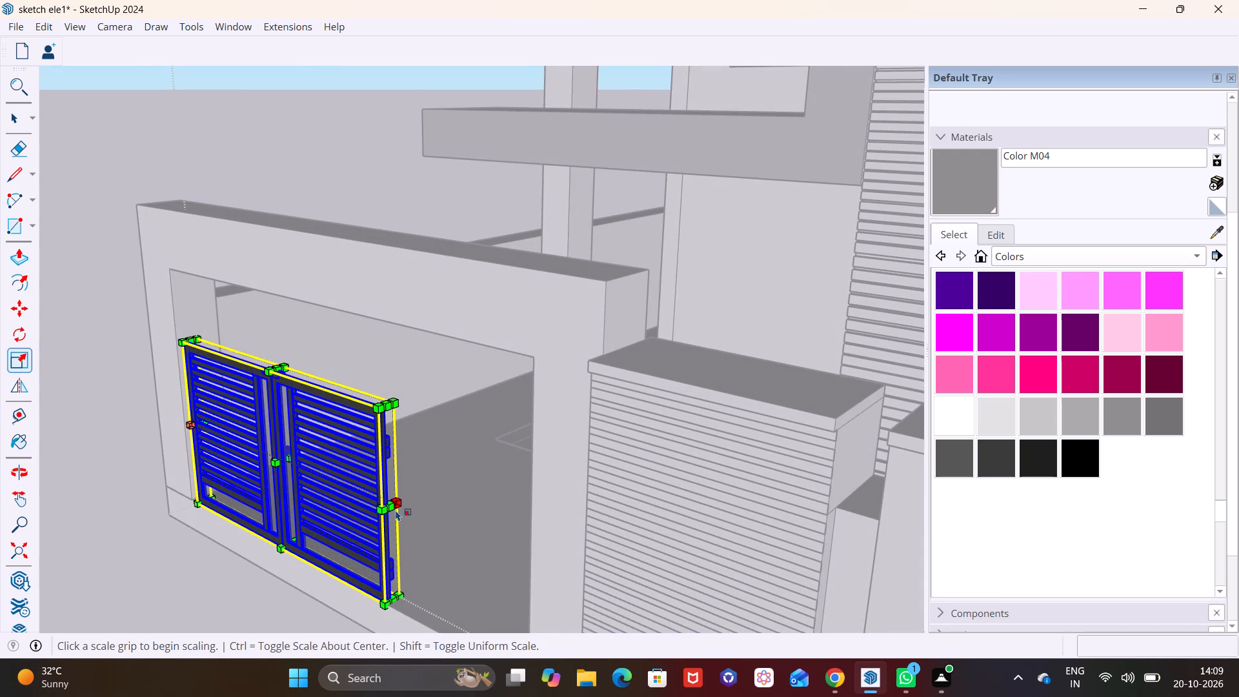
click(392, 510)
click(539, 531)
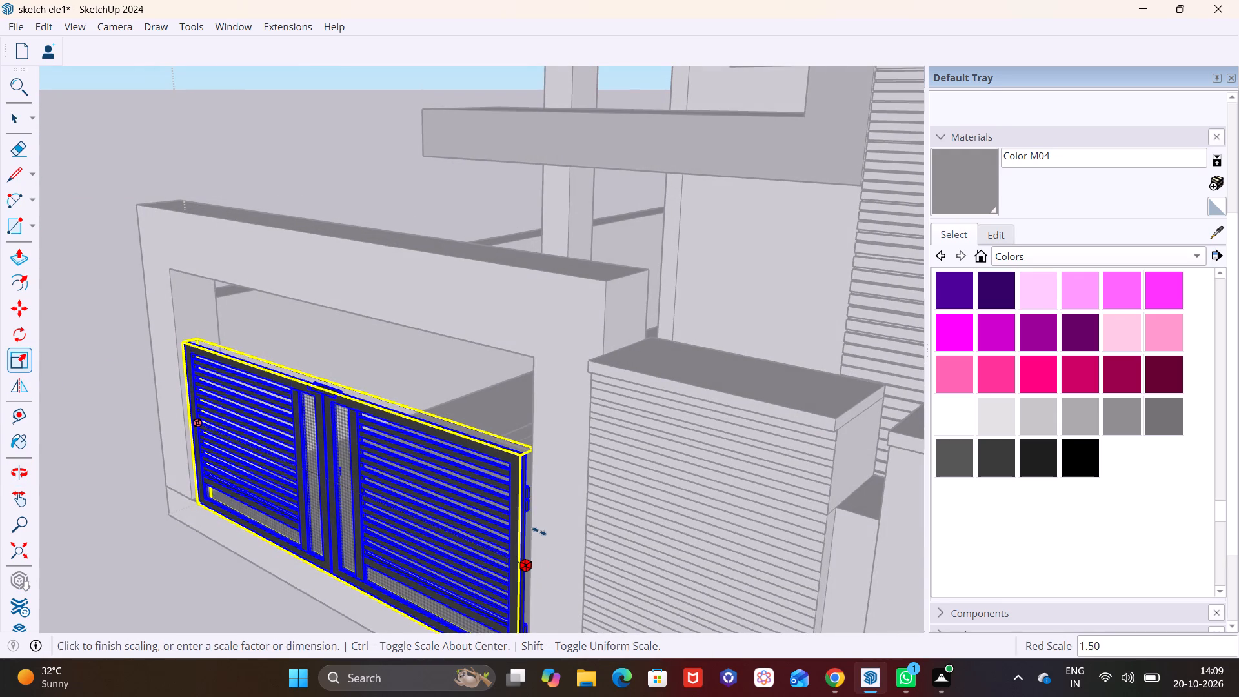
scroll(390, 520, down, 3)
key(space)
click(126, 540)
Examine the gate's fit in the entrance opening and the overall front elevation.
middle_drag(260, 532, 538, 447)
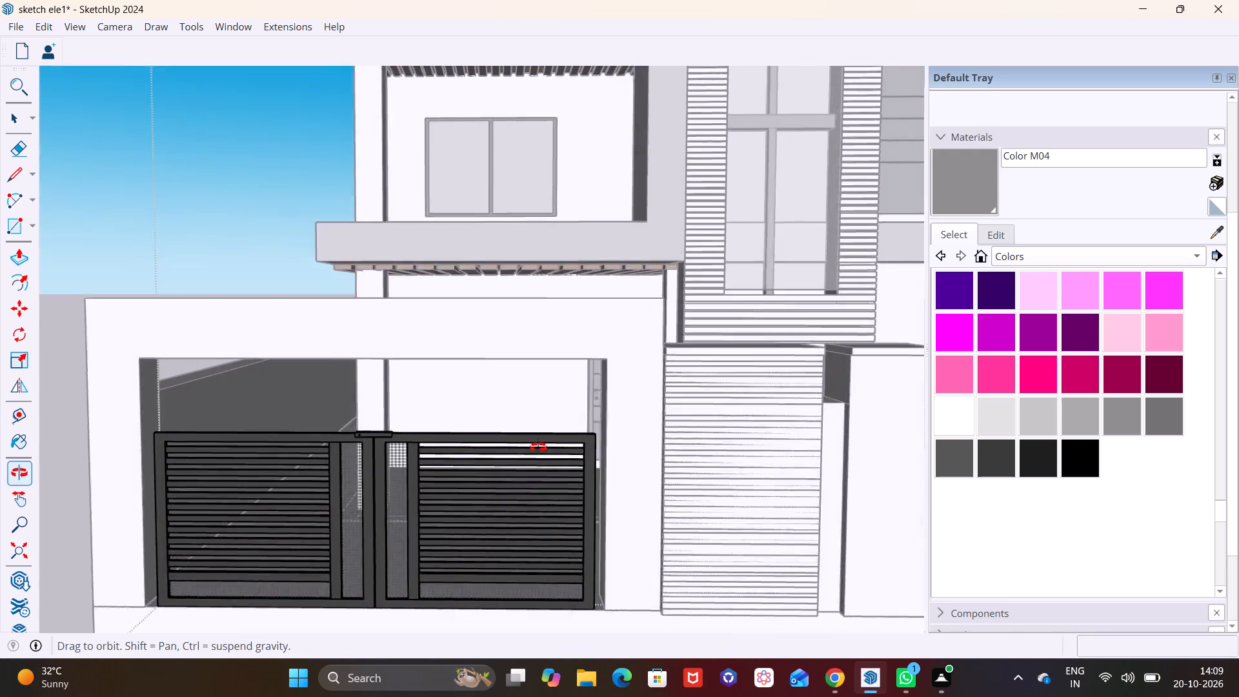
middle_drag(538, 447, 554, 441)
scroll(554, 441, down, 1)
scroll(408, 503, up, 2)
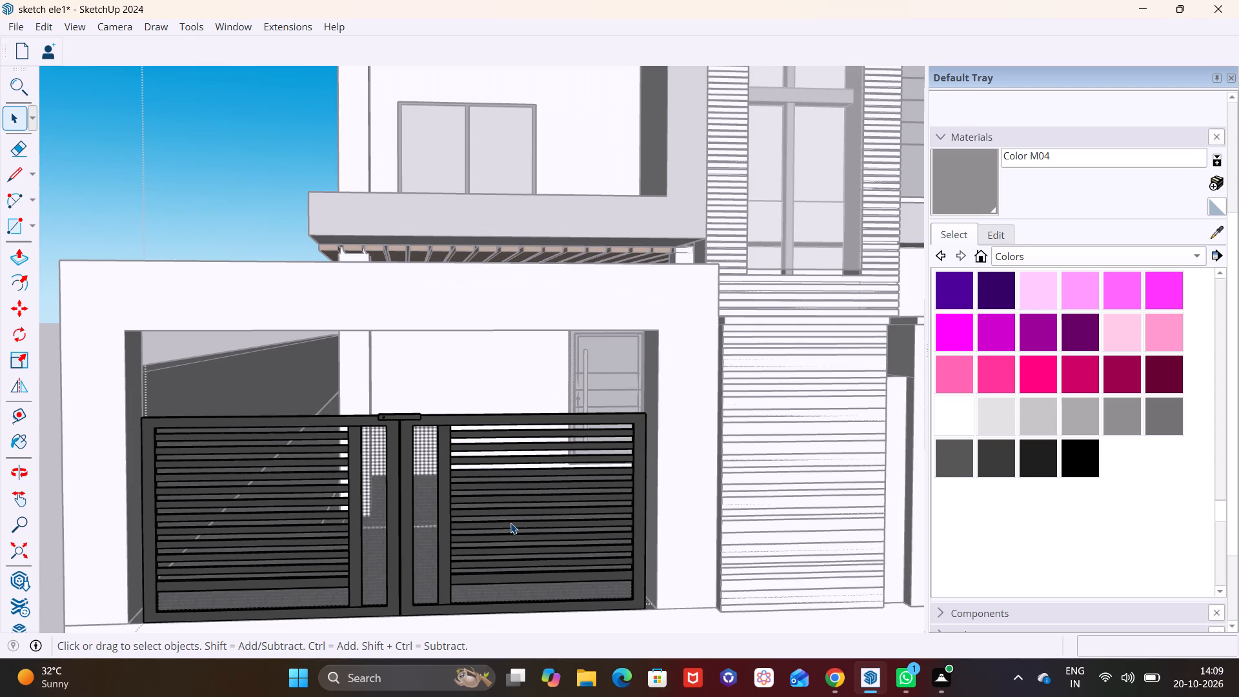
scroll(466, 515, down, 12)
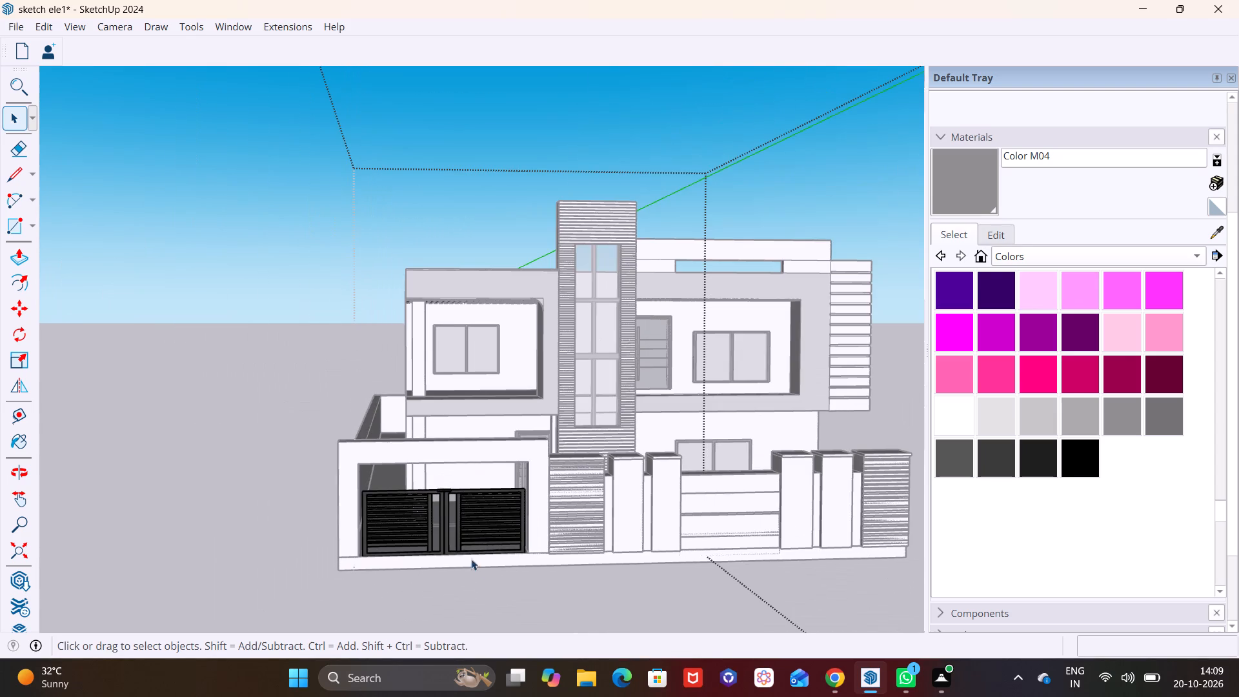
click(494, 582)
middle_drag(505, 568, 323, 481)
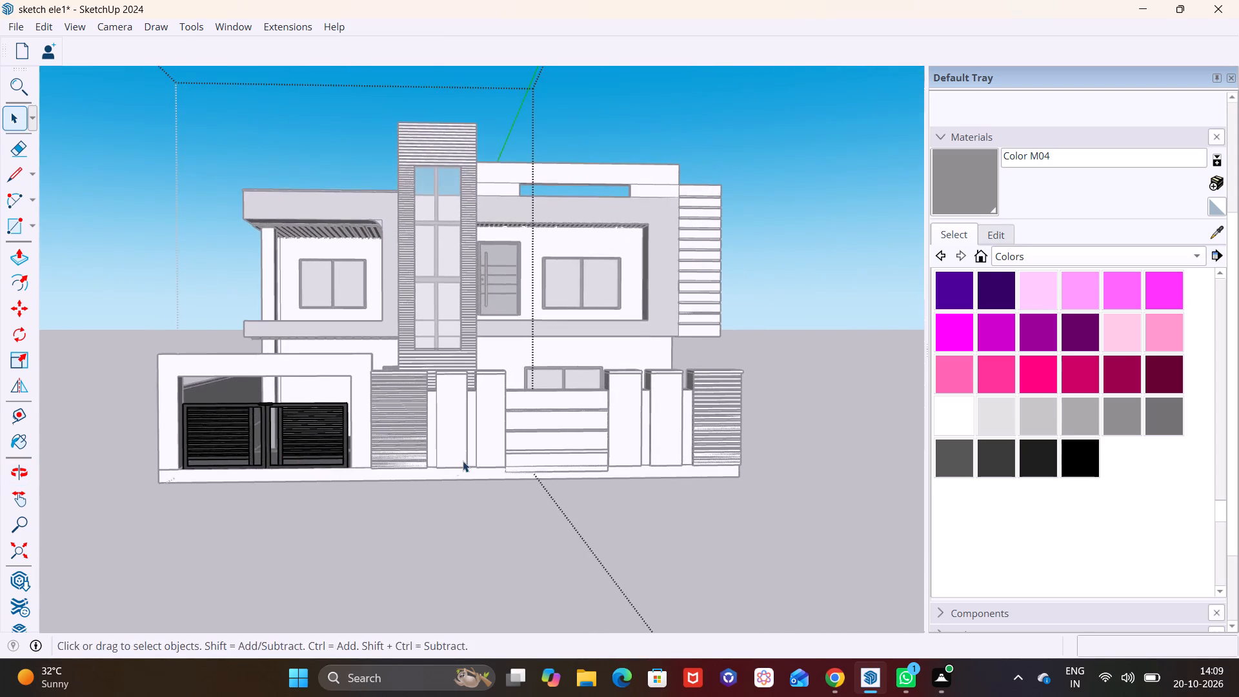
Paint the front faces of the boundary wall's four plain pillars with Color M03.
middle_drag(463, 461, 432, 511)
click(667, 536)
key(space)
double_click(669, 549)
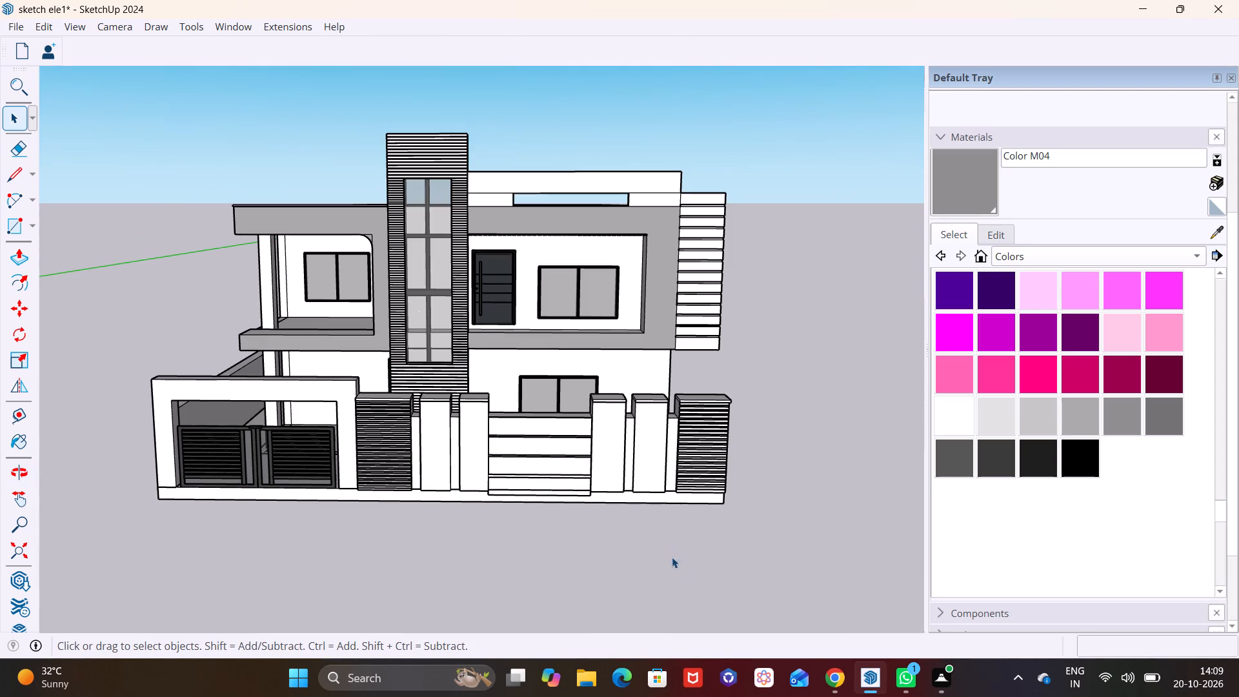
scroll(398, 471, up, 2)
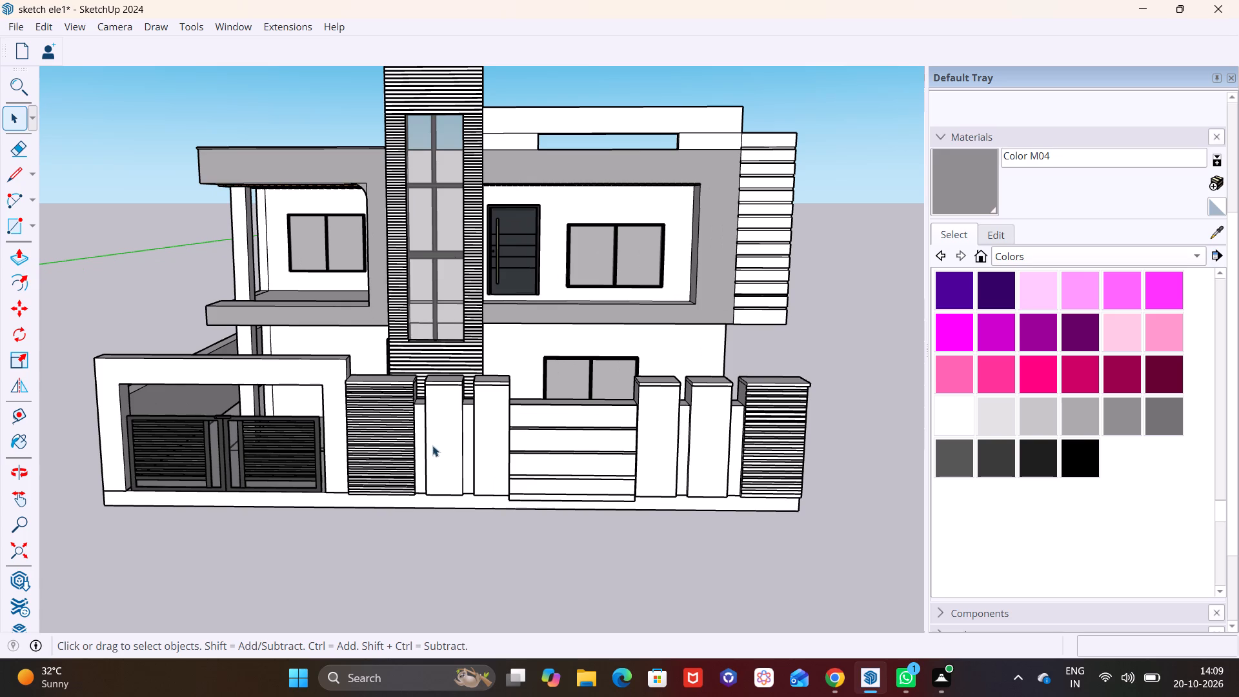
middle_drag(589, 449, 530, 429)
middle_drag(557, 441, 571, 443)
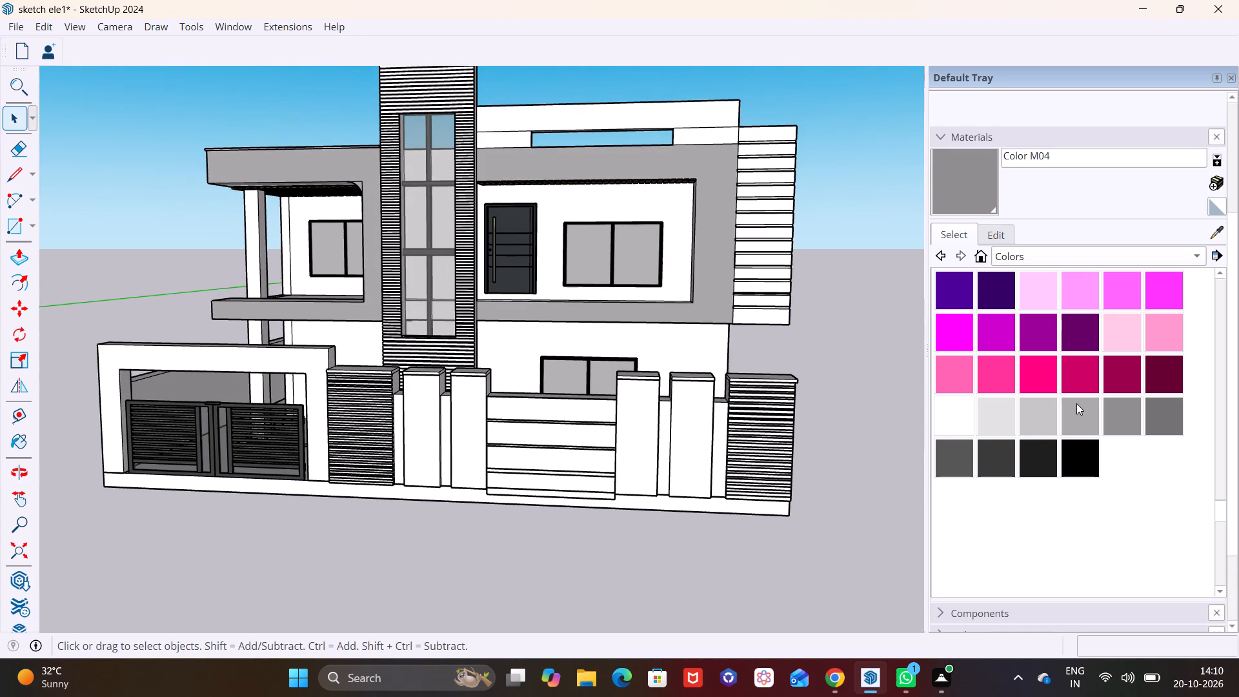
click(1076, 412)
click(424, 444)
click(459, 430)
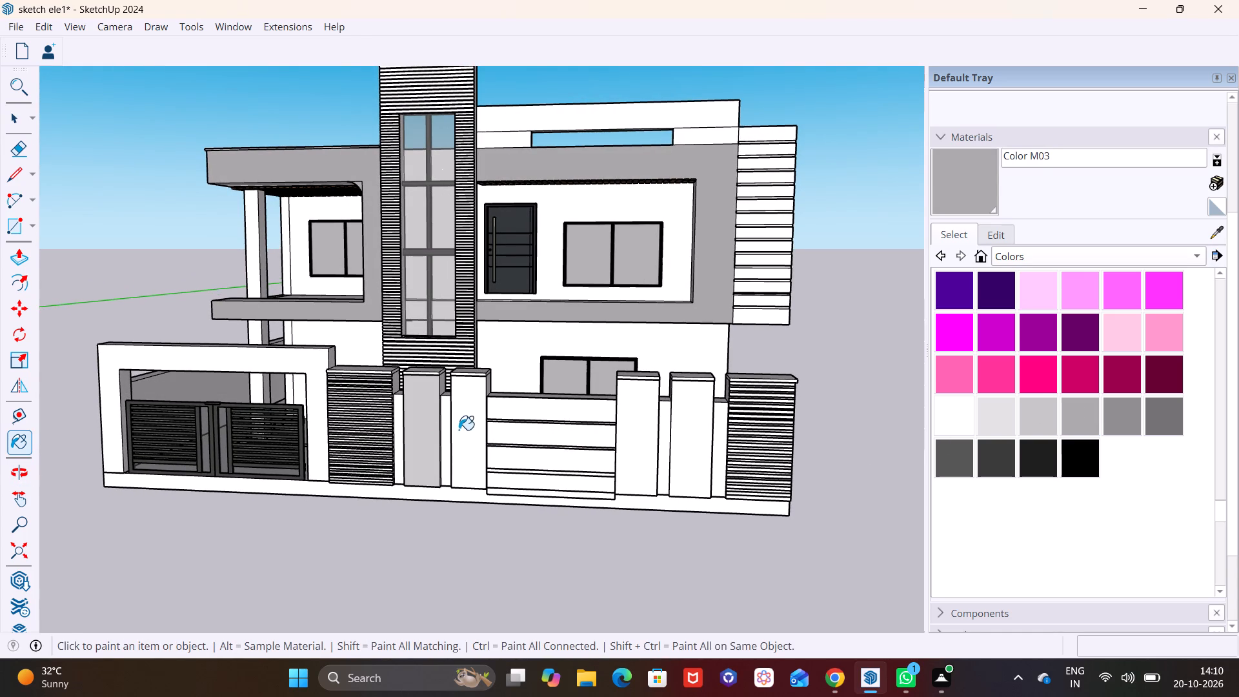
click(627, 419)
click(679, 428)
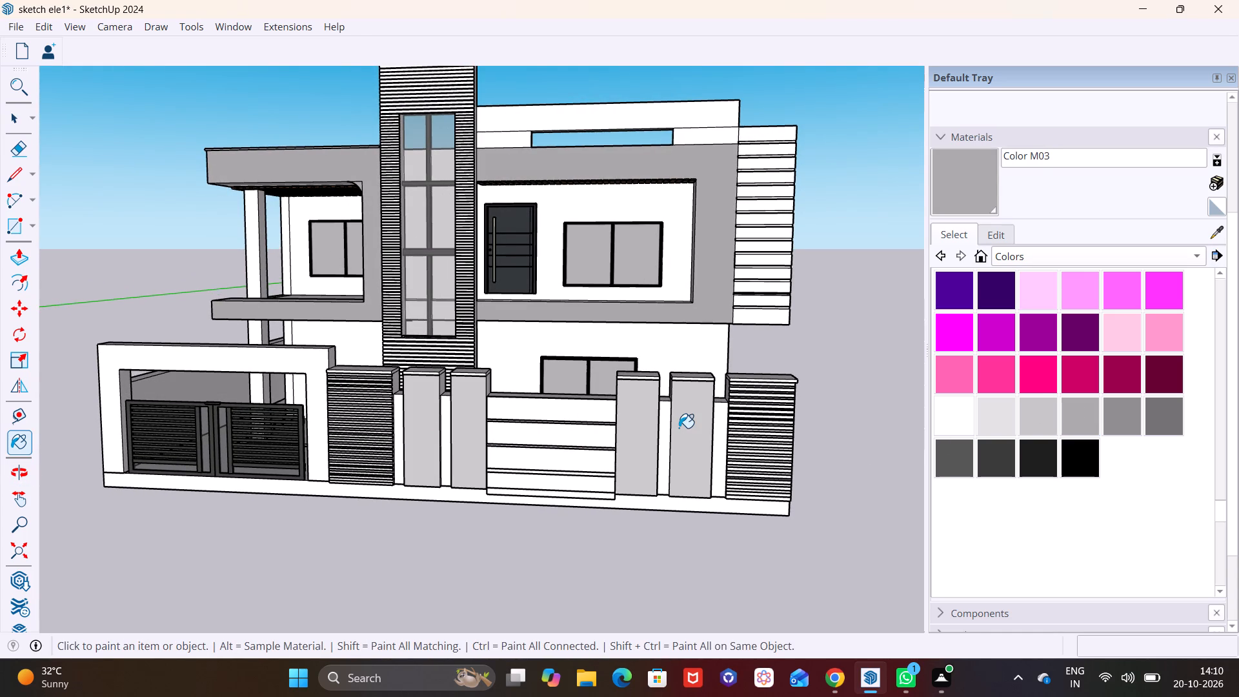
Paint the cap faces of the four plain boundary-wall pillars with the same Color M03.
scroll(465, 370, up, 3)
scroll(392, 377, up, 6)
click(414, 366)
click(418, 375)
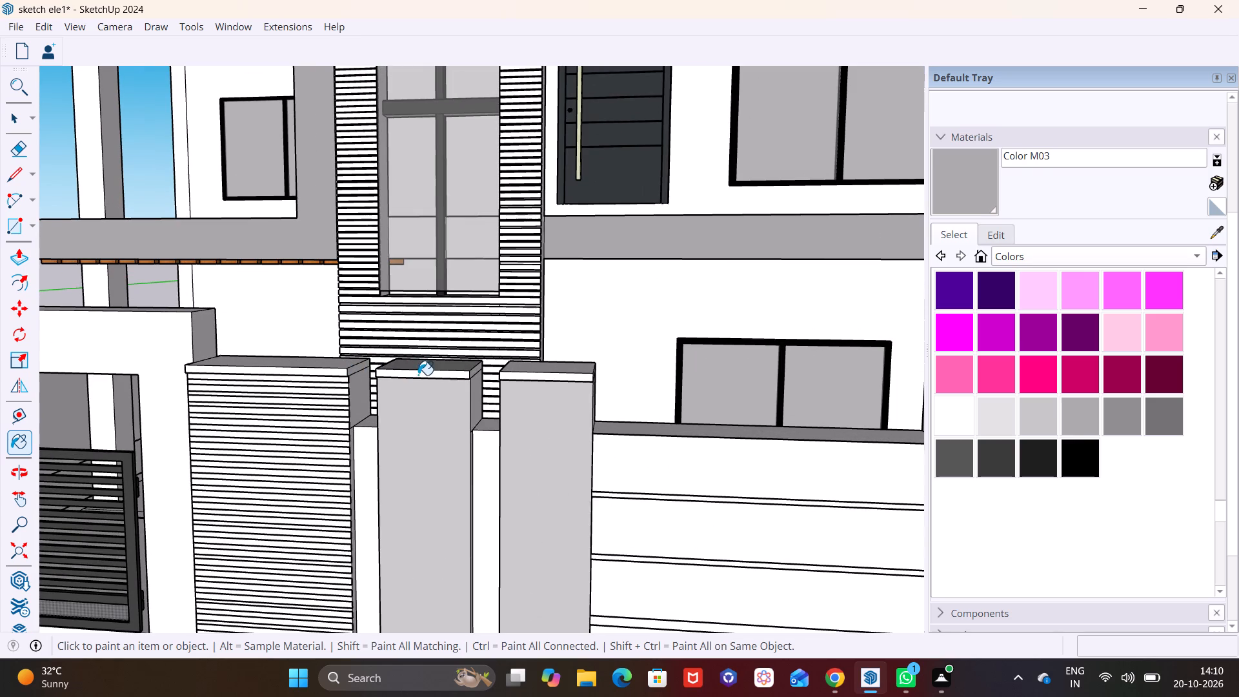
click(570, 380)
click(570, 367)
scroll(575, 416, down, 3)
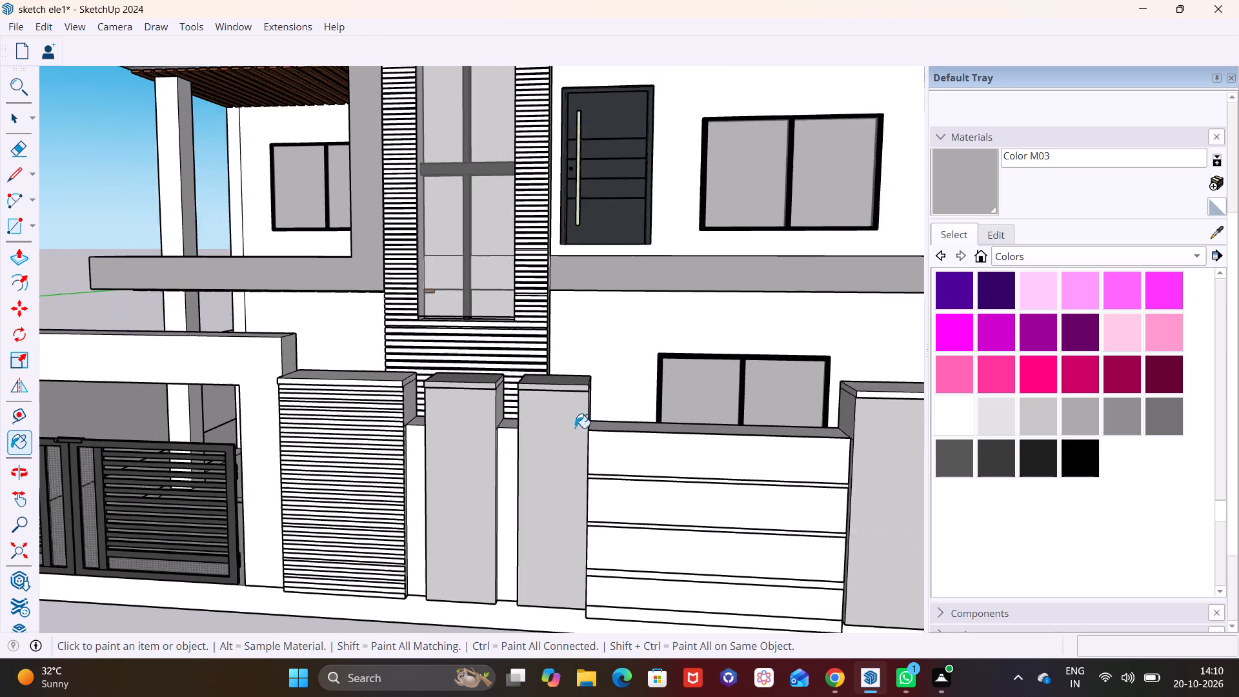
scroll(575, 428, down, 3)
click(801, 411)
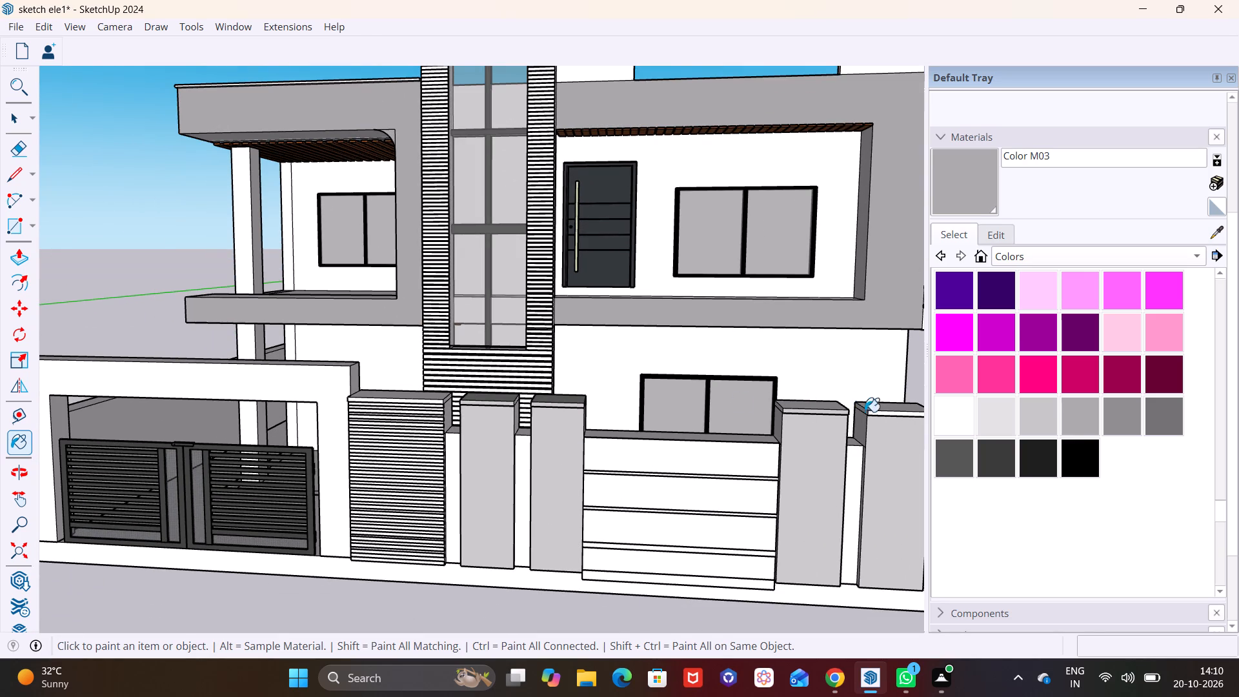
click(874, 414)
click(864, 409)
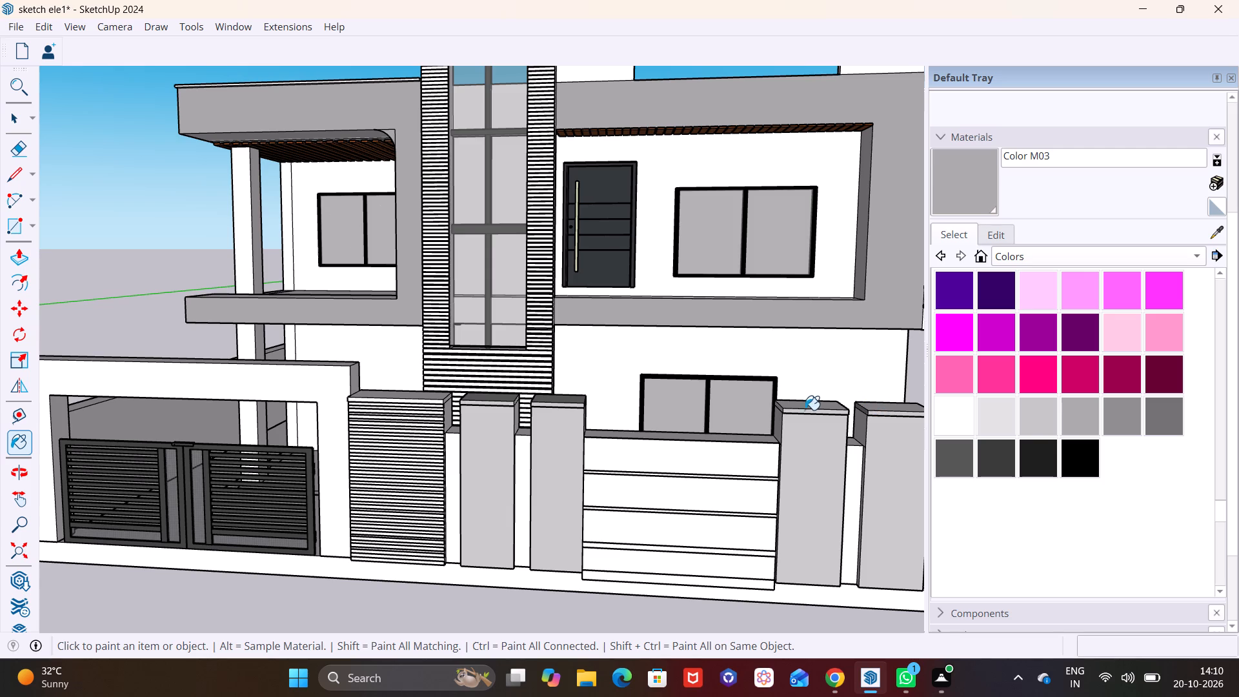
click(780, 407)
Examine the painted pillars against the gate and the rest of the front elevation.
scroll(778, 414, down, 4)
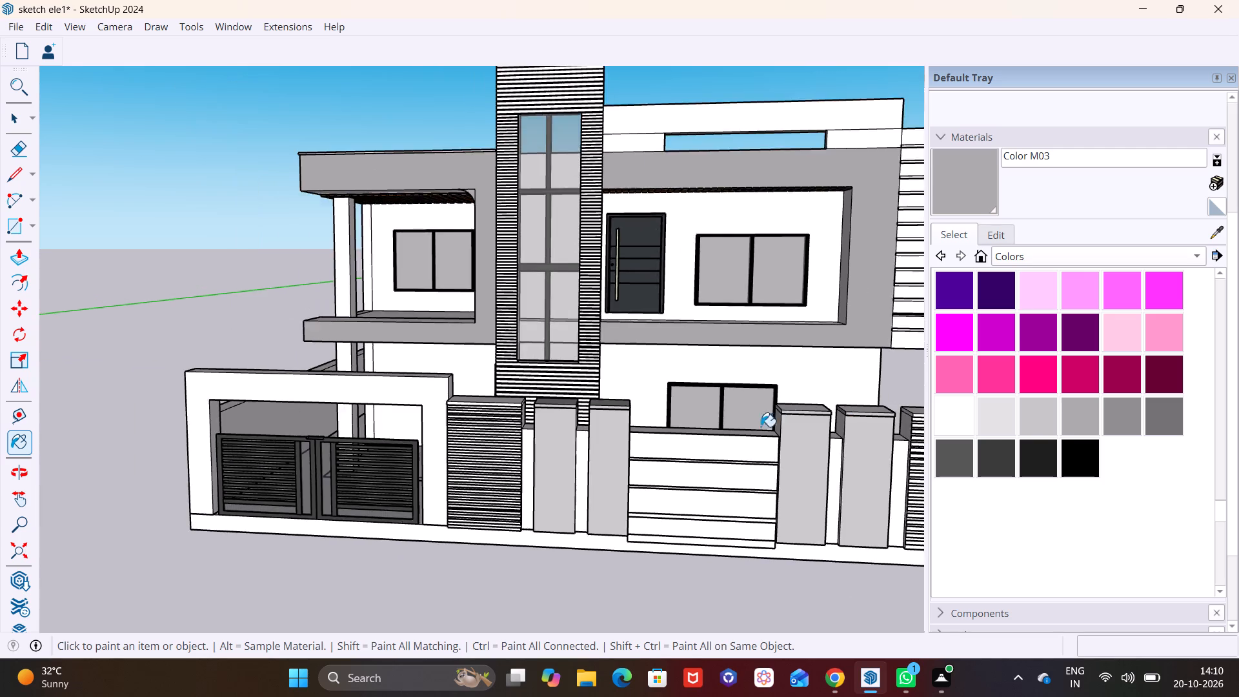
scroll(761, 427, down, 6)
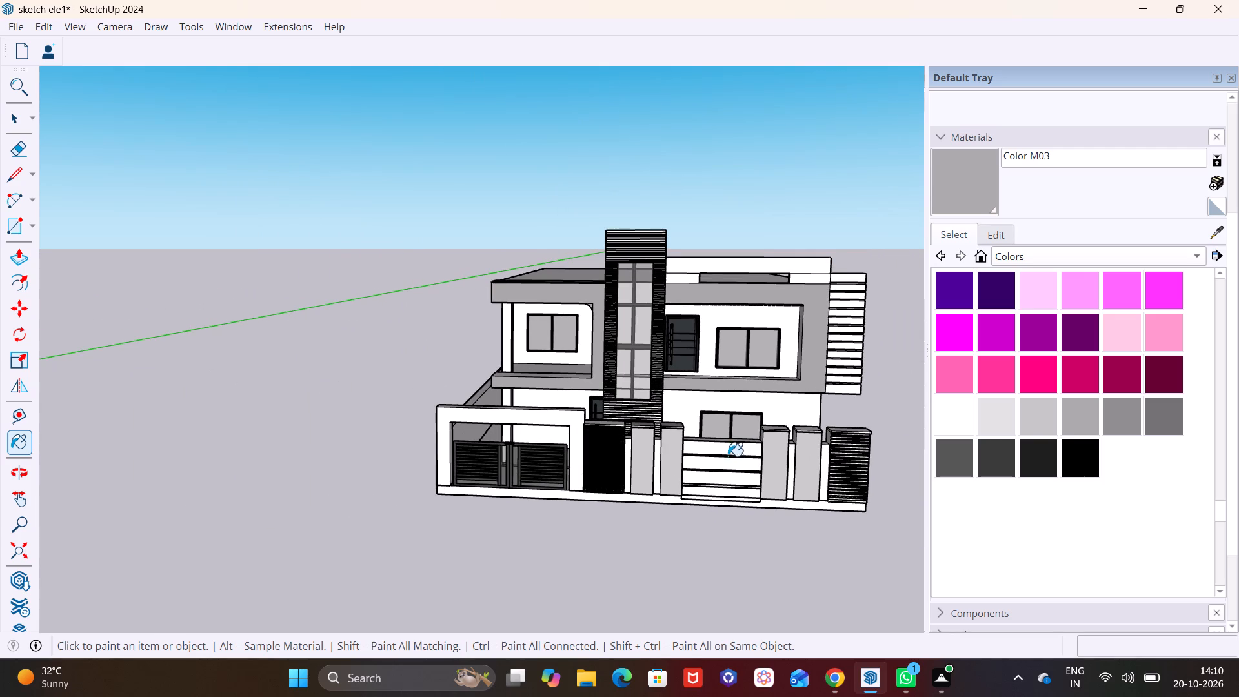
shift+middle_drag(728, 456, 357, 438)
key(space)
click(545, 480)
middle_drag(408, 447, 547, 435)
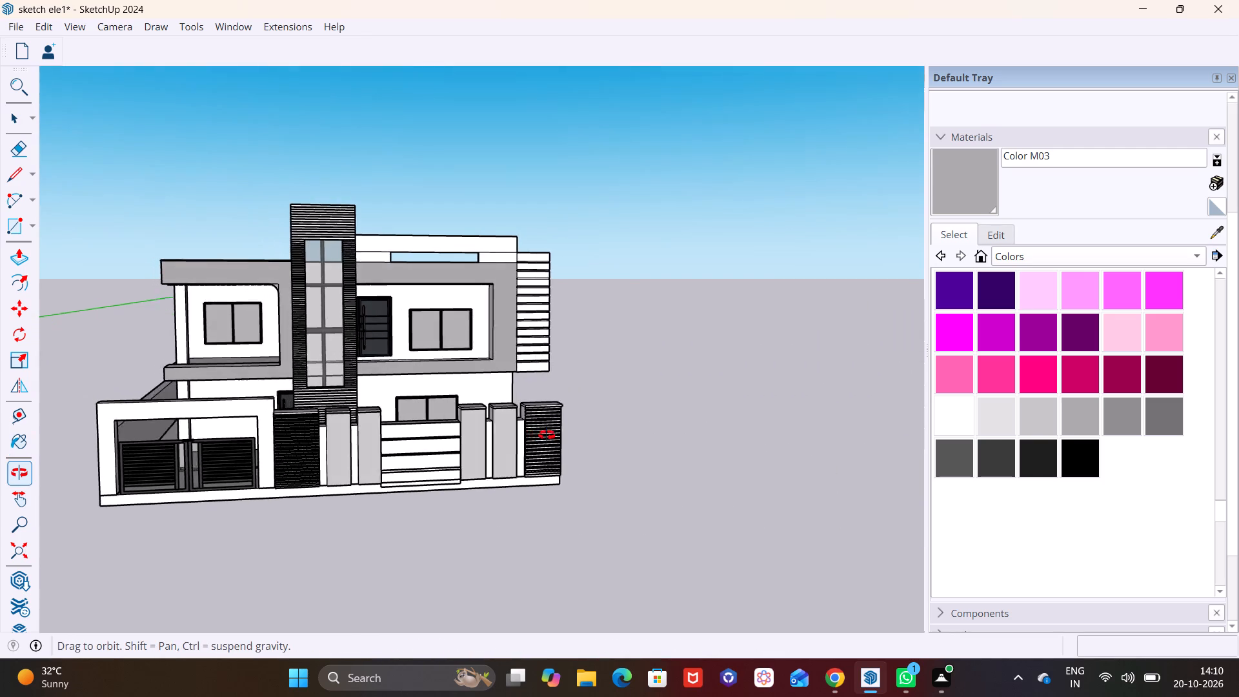
middle_drag(547, 435, 557, 430)
scroll(427, 378, up, 4)
shift+middle_drag(345, 427, 573, 427)
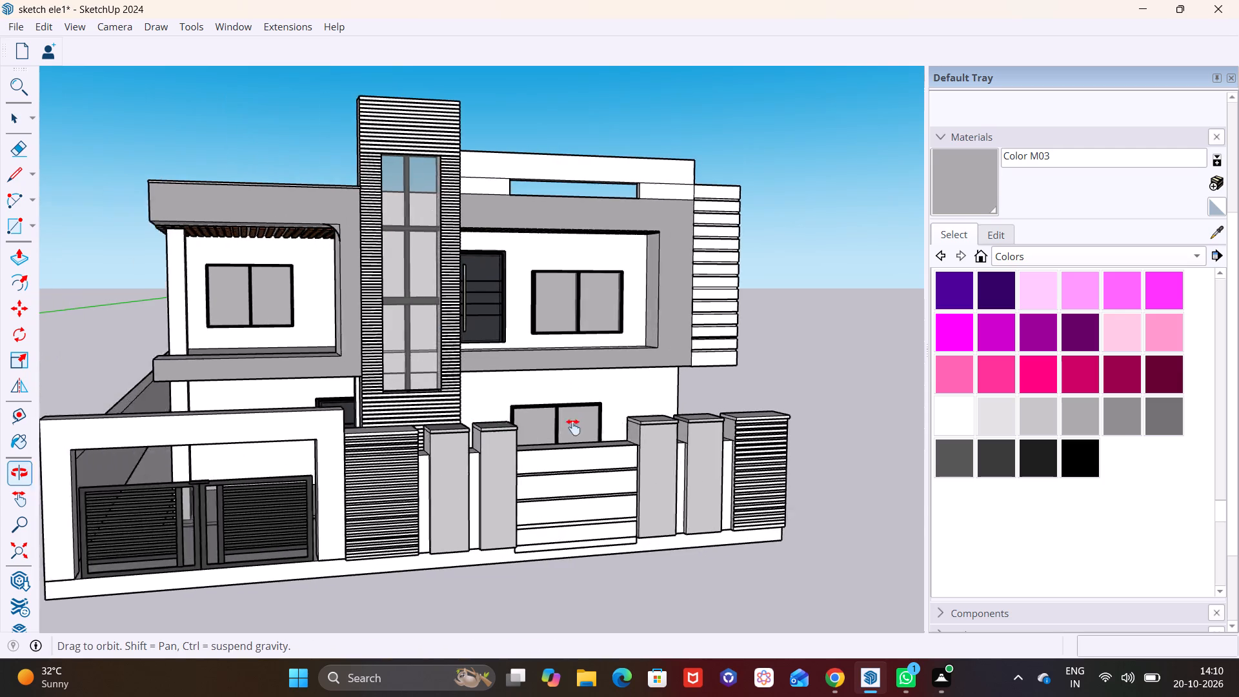
shift+middle_drag(573, 427, 647, 427)
middle_drag(556, 460, 515, 468)
scroll(516, 438, up, 1)
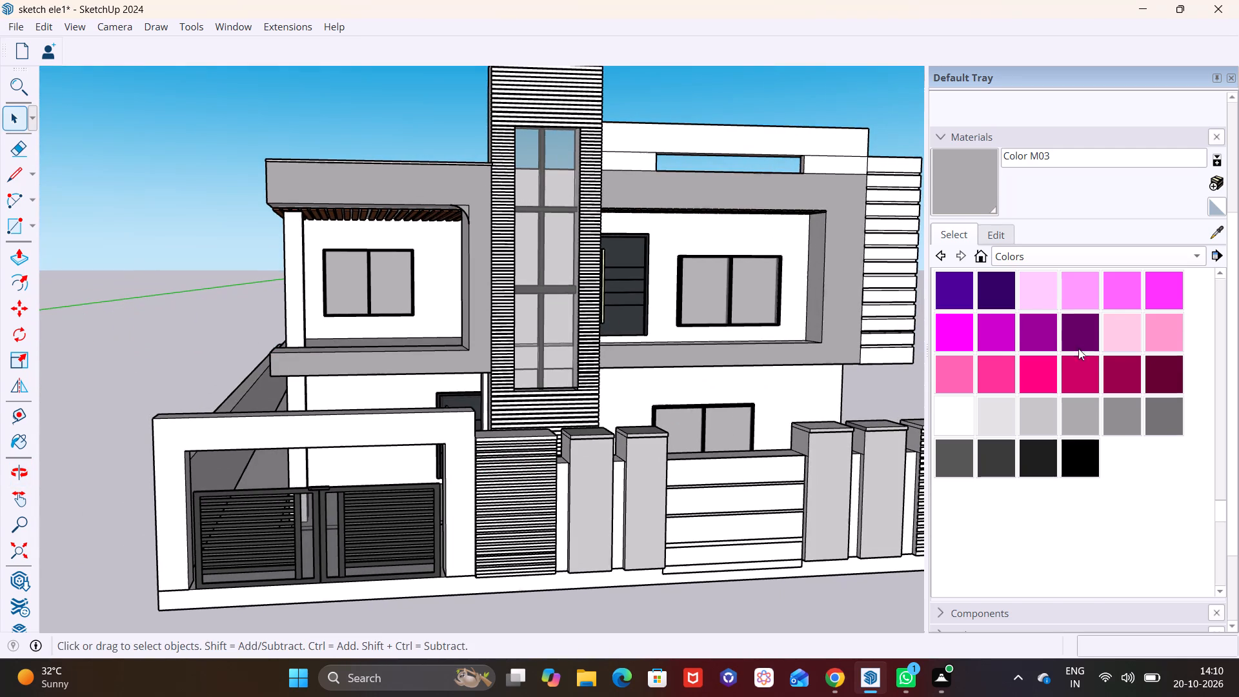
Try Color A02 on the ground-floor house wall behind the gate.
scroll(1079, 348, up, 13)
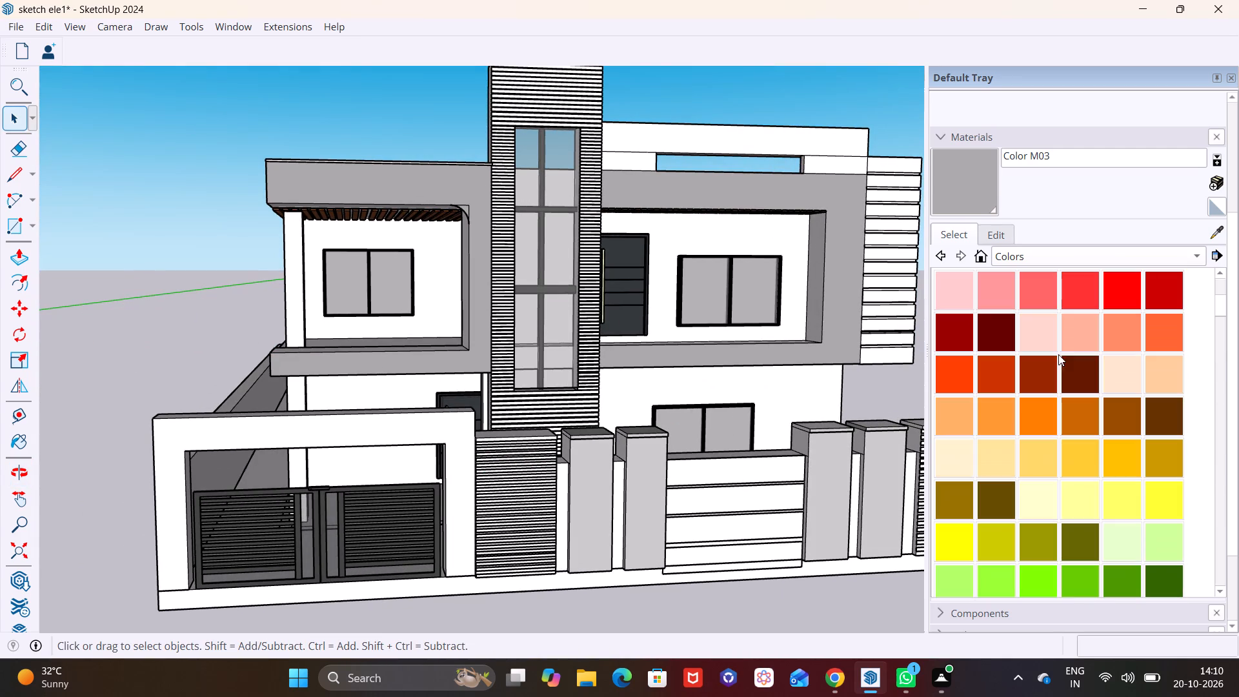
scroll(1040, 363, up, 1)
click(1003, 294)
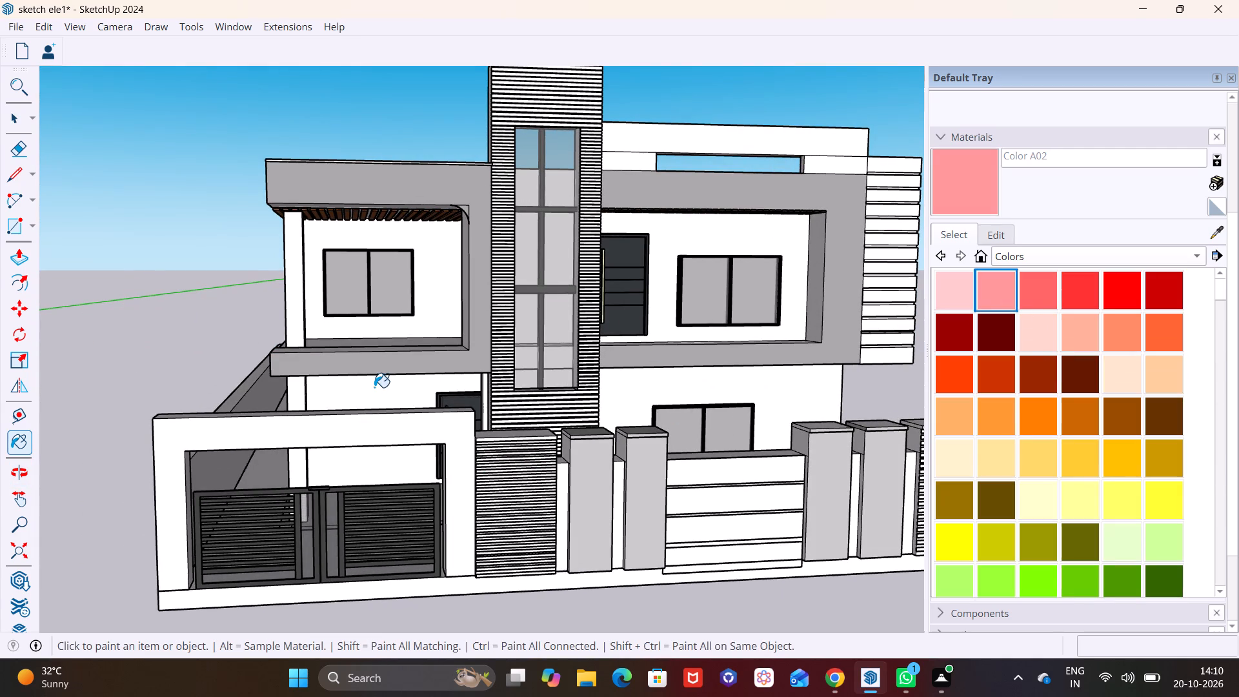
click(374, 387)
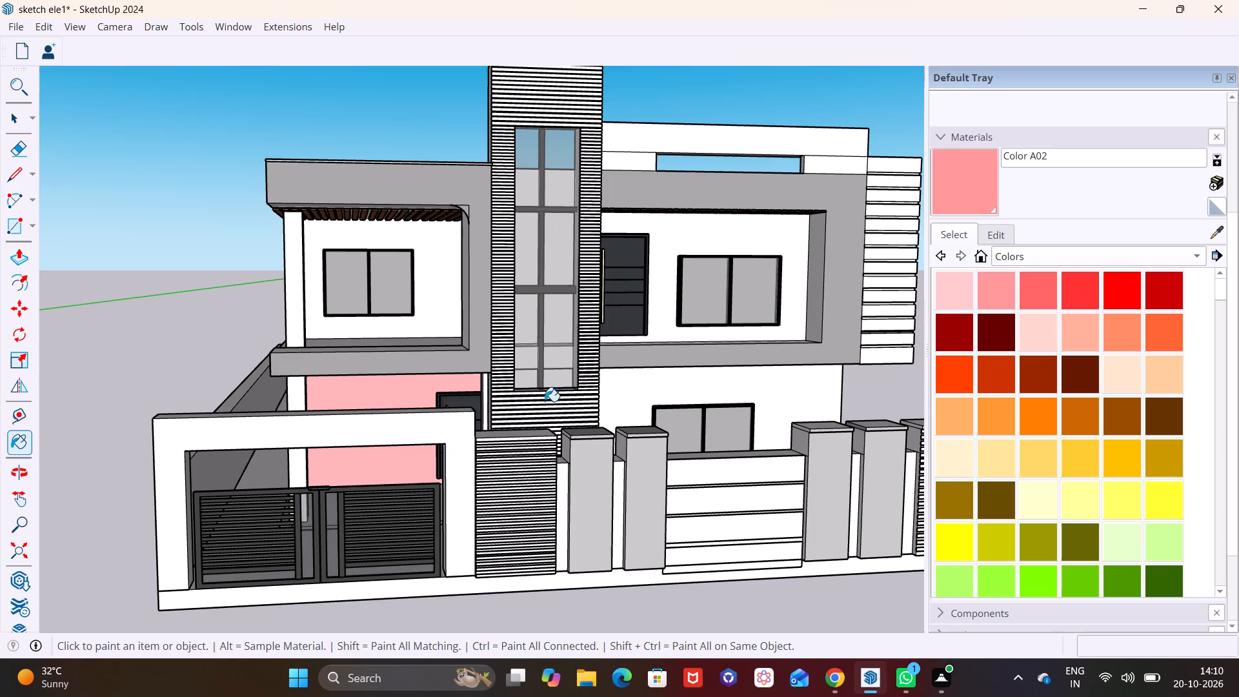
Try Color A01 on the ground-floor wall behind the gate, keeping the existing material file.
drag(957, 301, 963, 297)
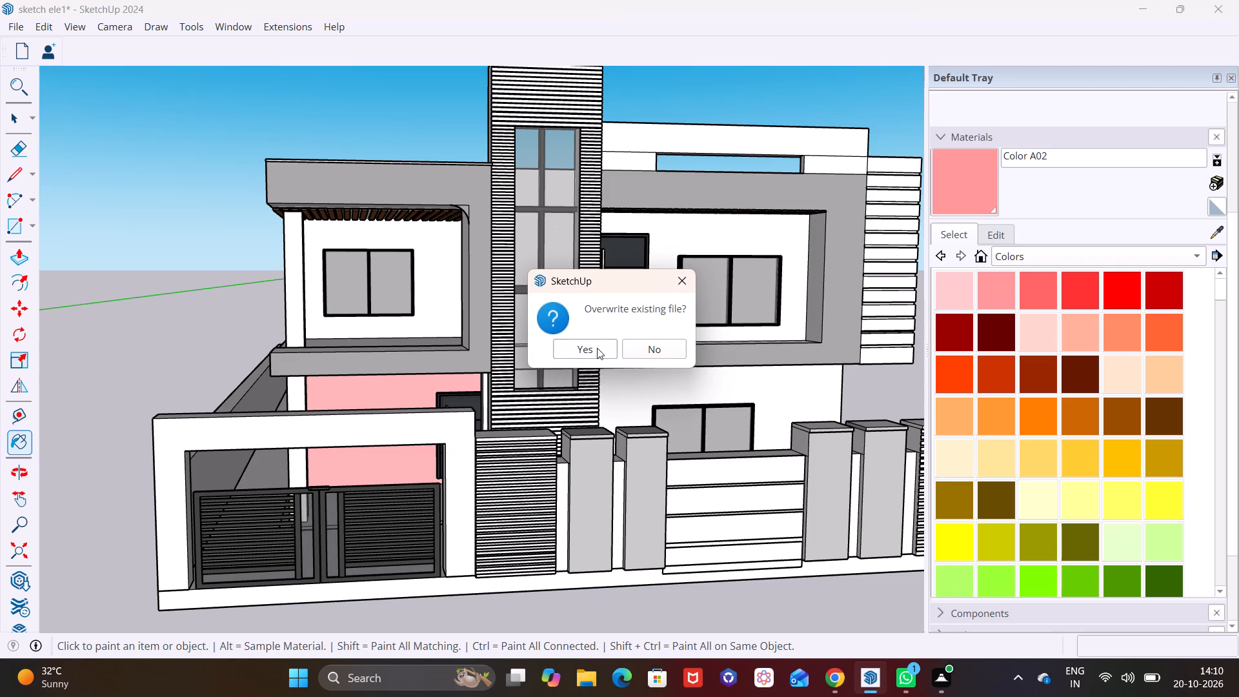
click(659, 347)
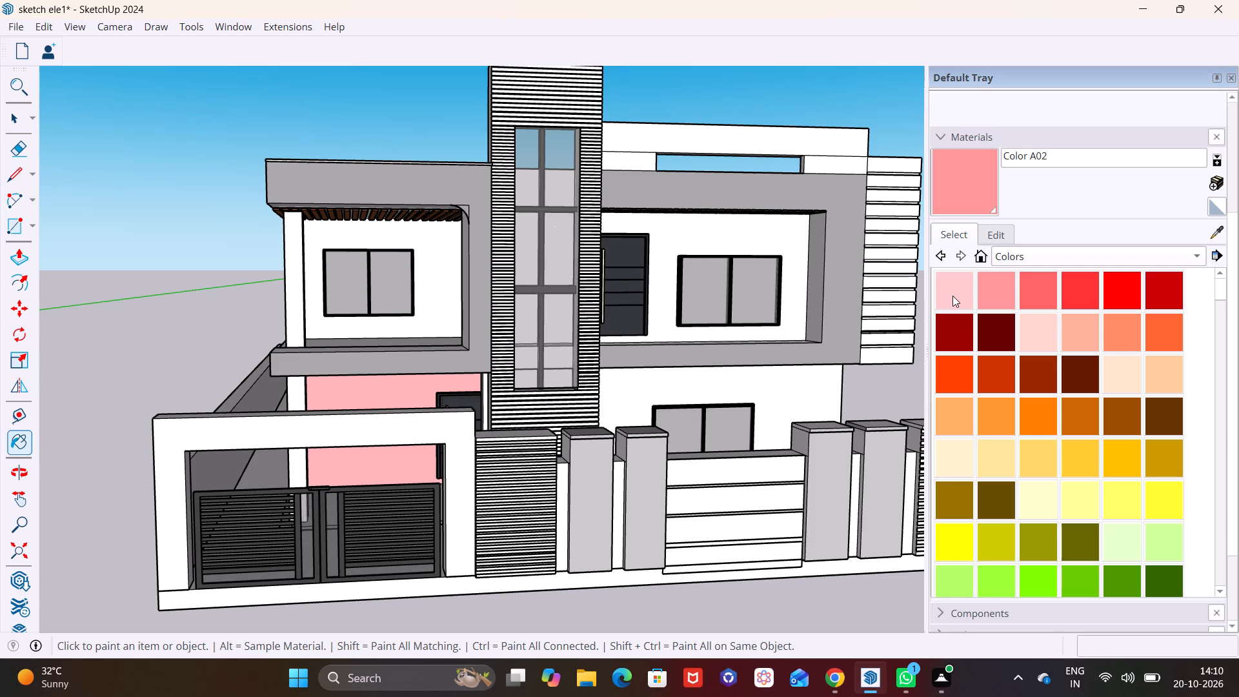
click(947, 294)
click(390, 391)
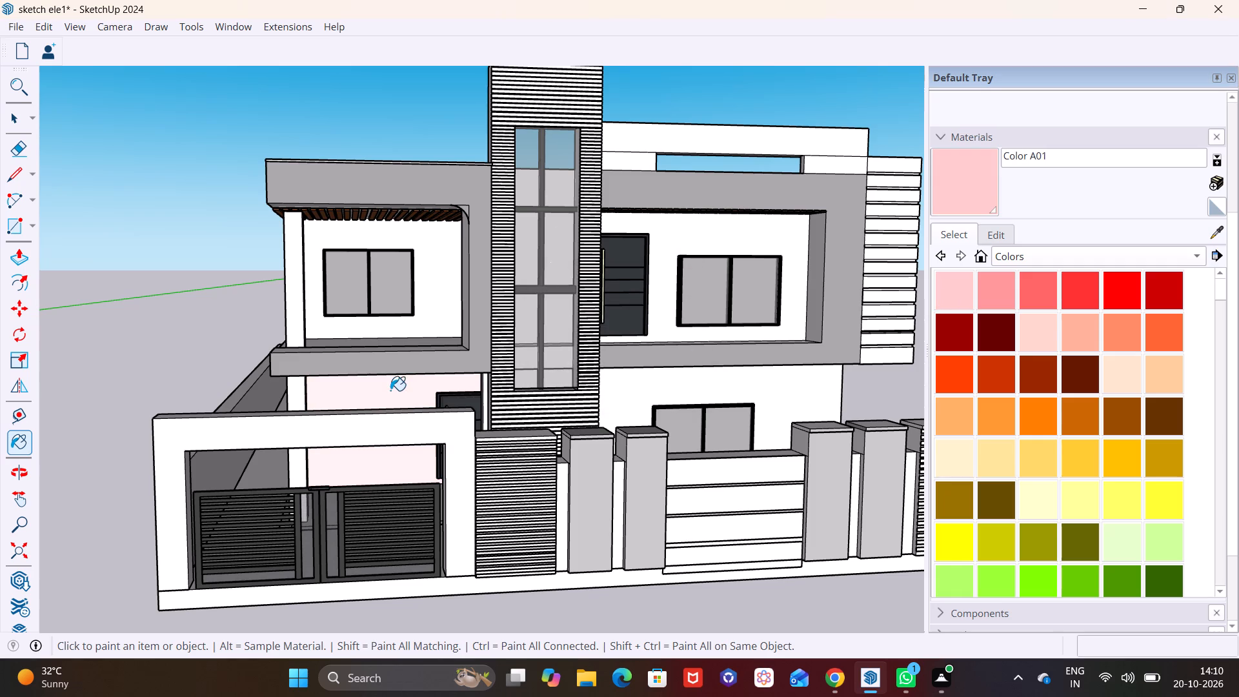
Paint the ground-floor wall behind the gate and the balcony wall above it with Color B02.
click(1075, 336)
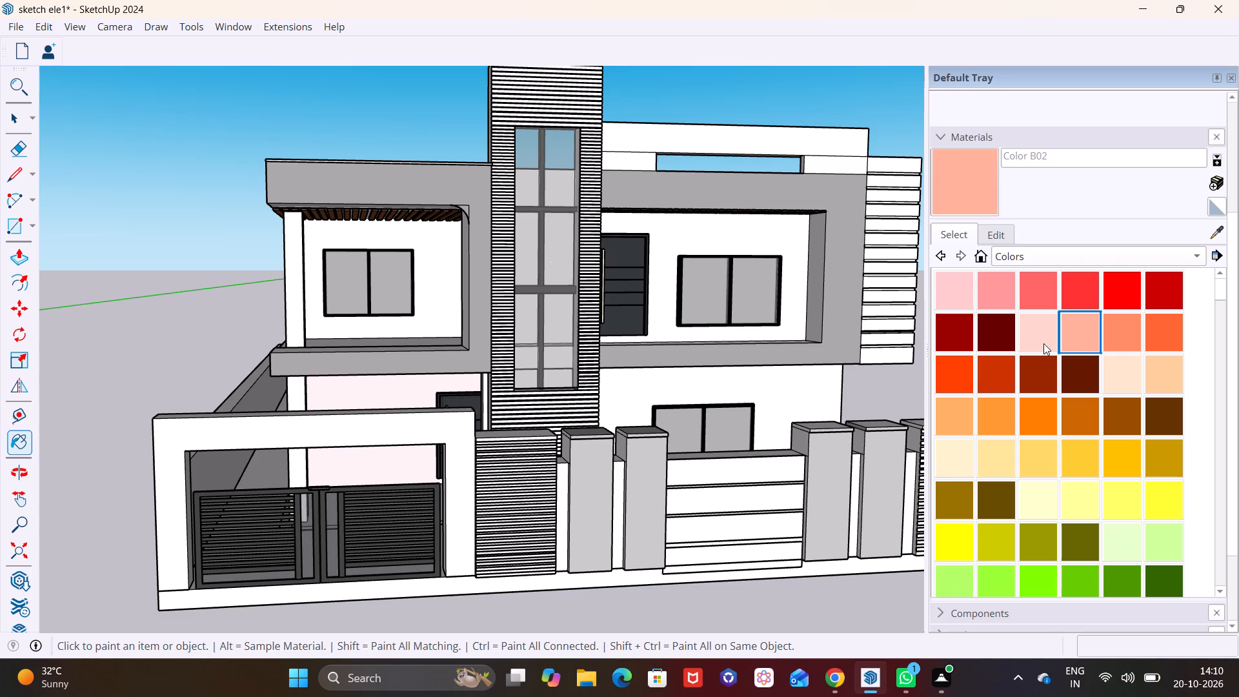
click(413, 390)
click(437, 307)
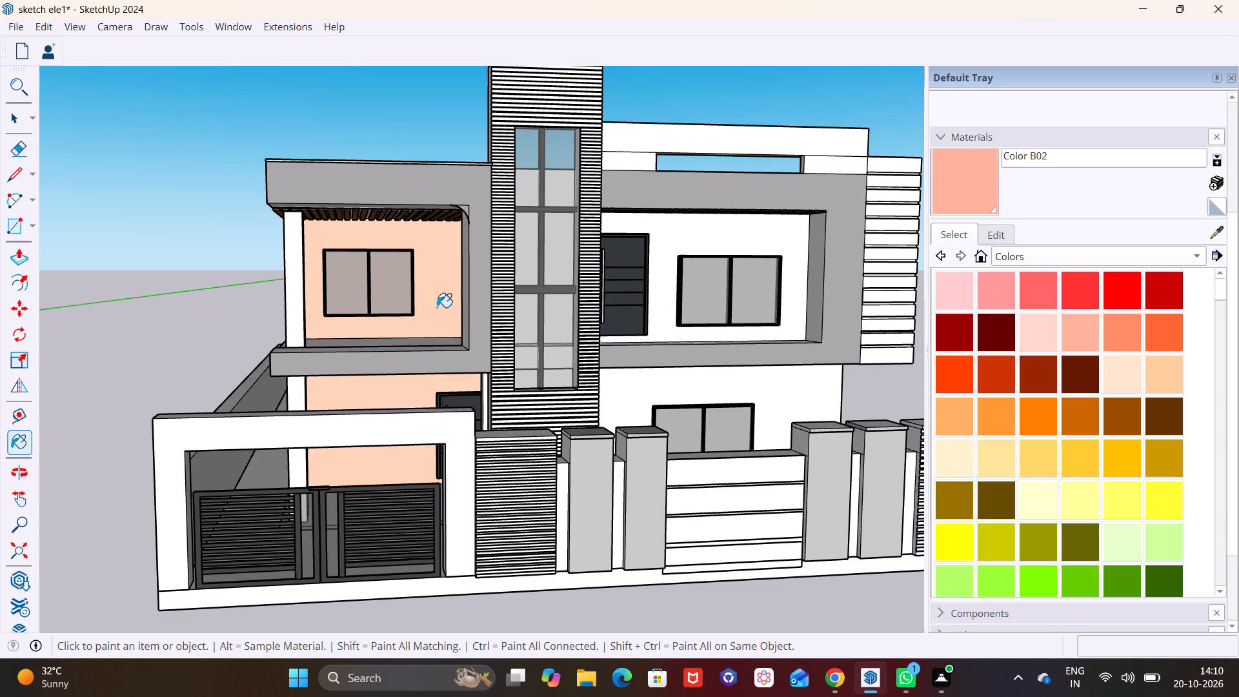
Examine the wall colours on the front elevation from the front, the side and above.
scroll(414, 323, down, 5)
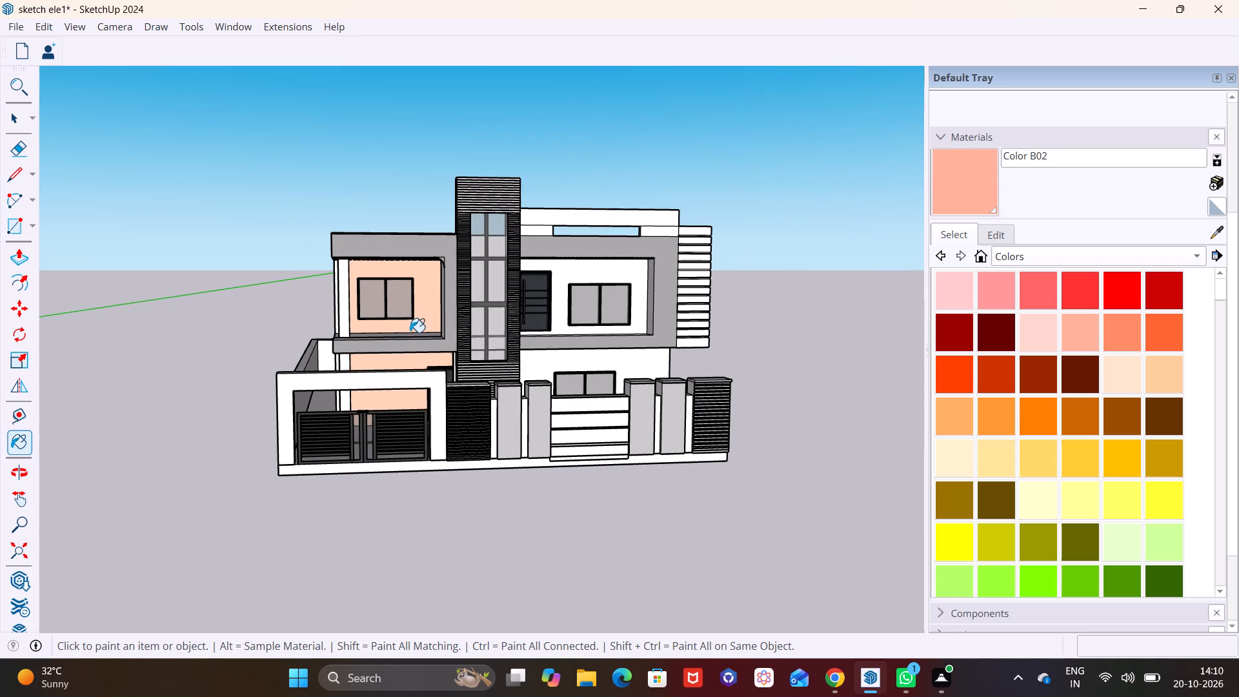
scroll(410, 332, down, 1)
middle_drag(485, 288, 152, 383)
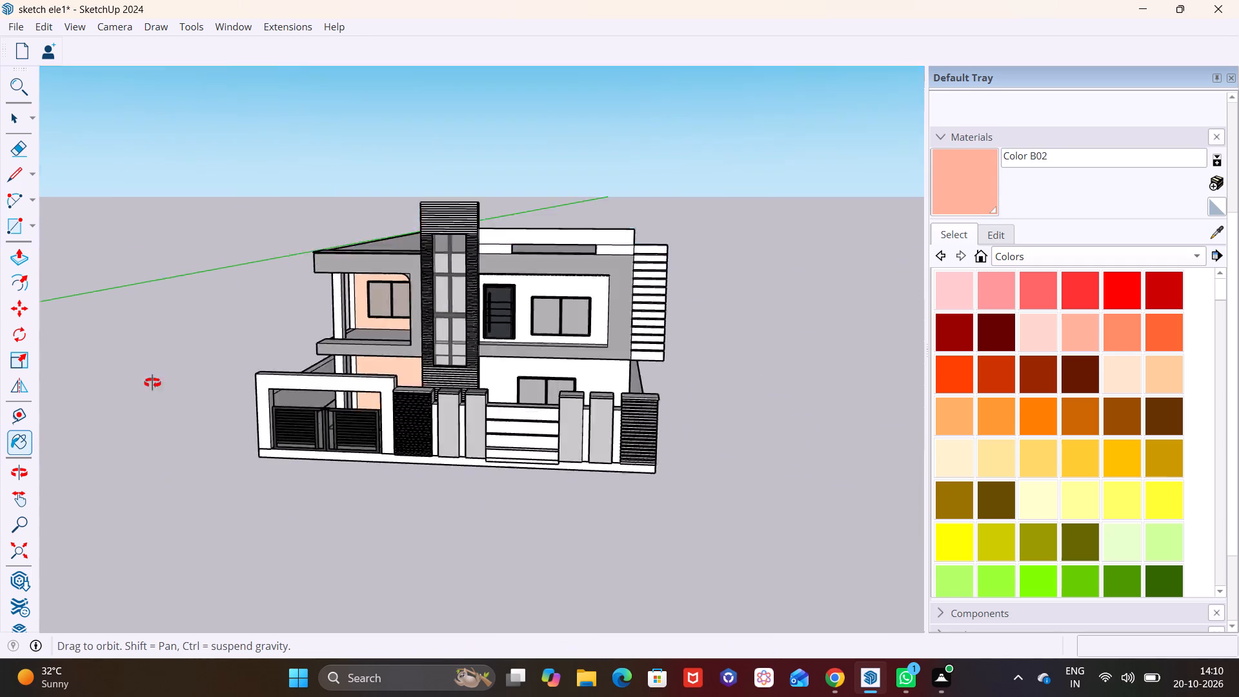
middle_drag(152, 383, 165, 425)
scroll(374, 320, up, 2)
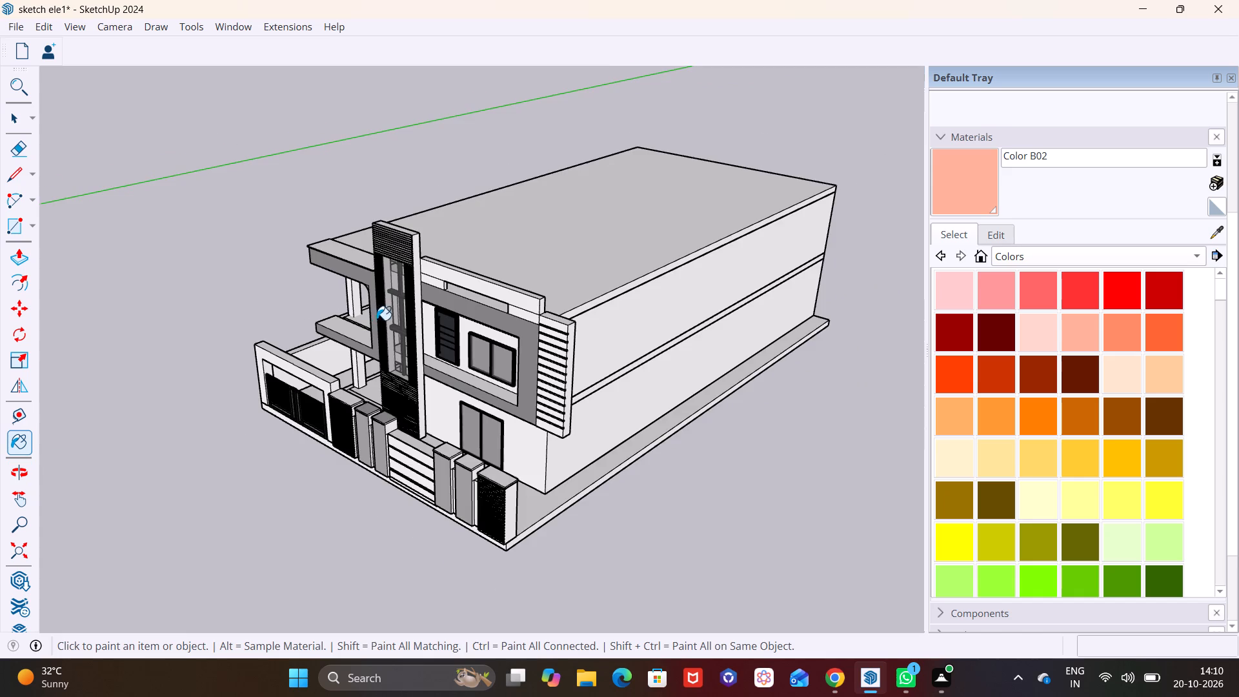
scroll(376, 320, up, 1)
scroll(387, 334, down, 6)
middle_drag(421, 390, 593, 298)
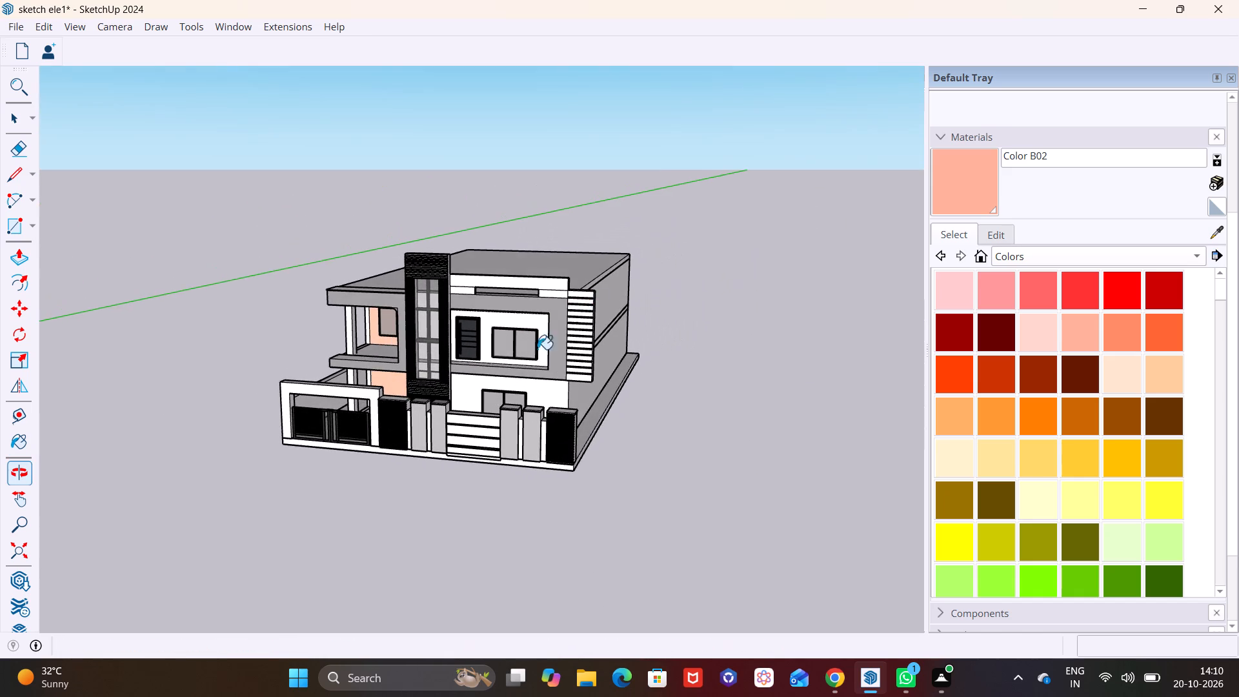
scroll(484, 371, down, 2)
middle_drag(512, 351, 636, 290)
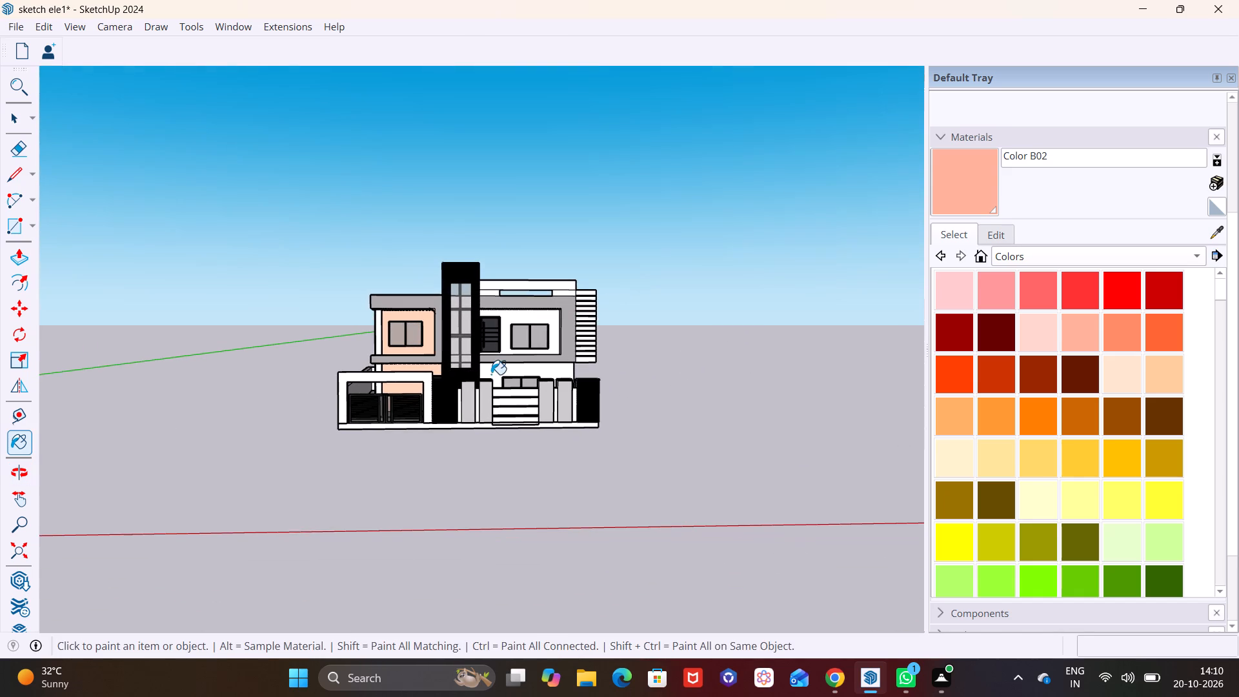
scroll(356, 312, up, 10)
middle_drag(447, 351, 473, 335)
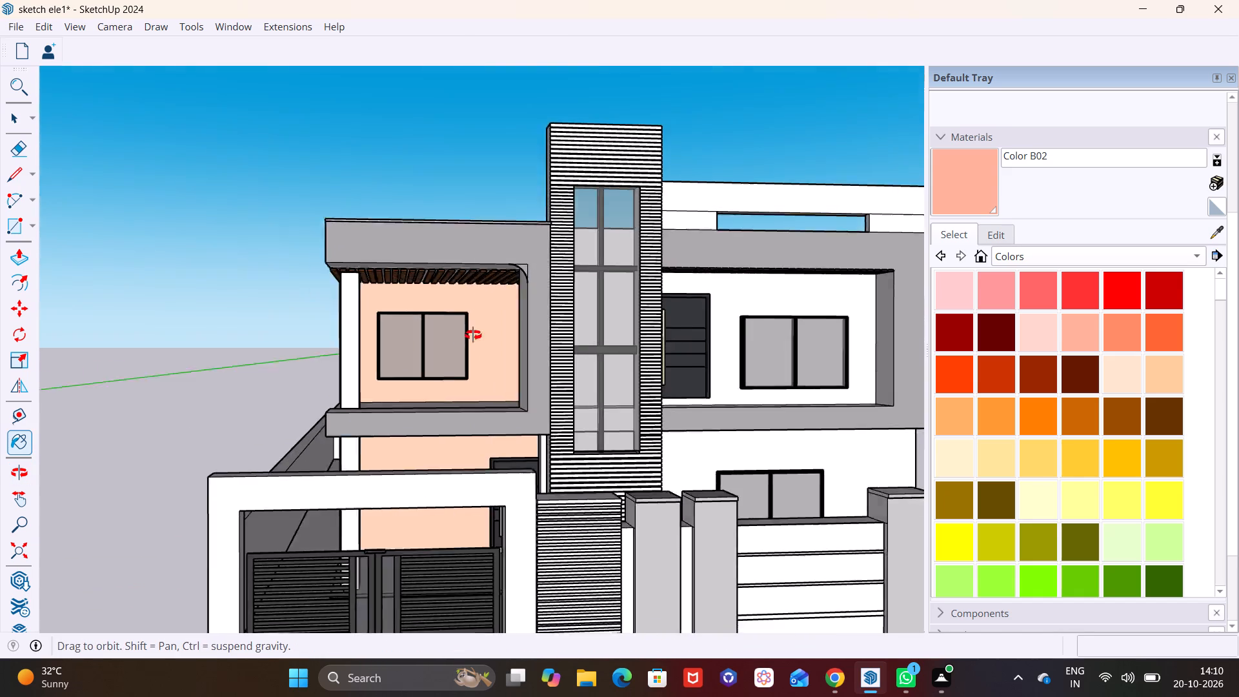
middle_drag(473, 335, 474, 414)
scroll(514, 398, down, 3)
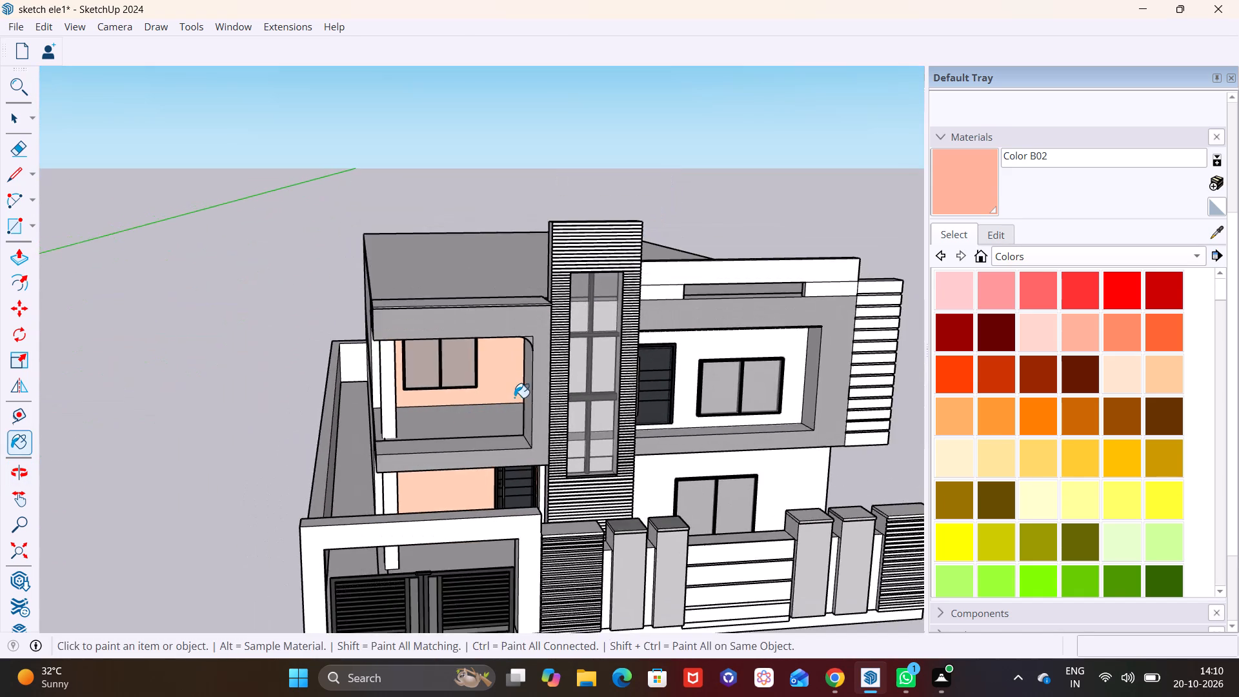
scroll(514, 398, down, 2)
middle_drag(515, 405, 238, 433)
shift+middle_drag(247, 450, 407, 404)
shift+scroll(254, 443, up, 1)
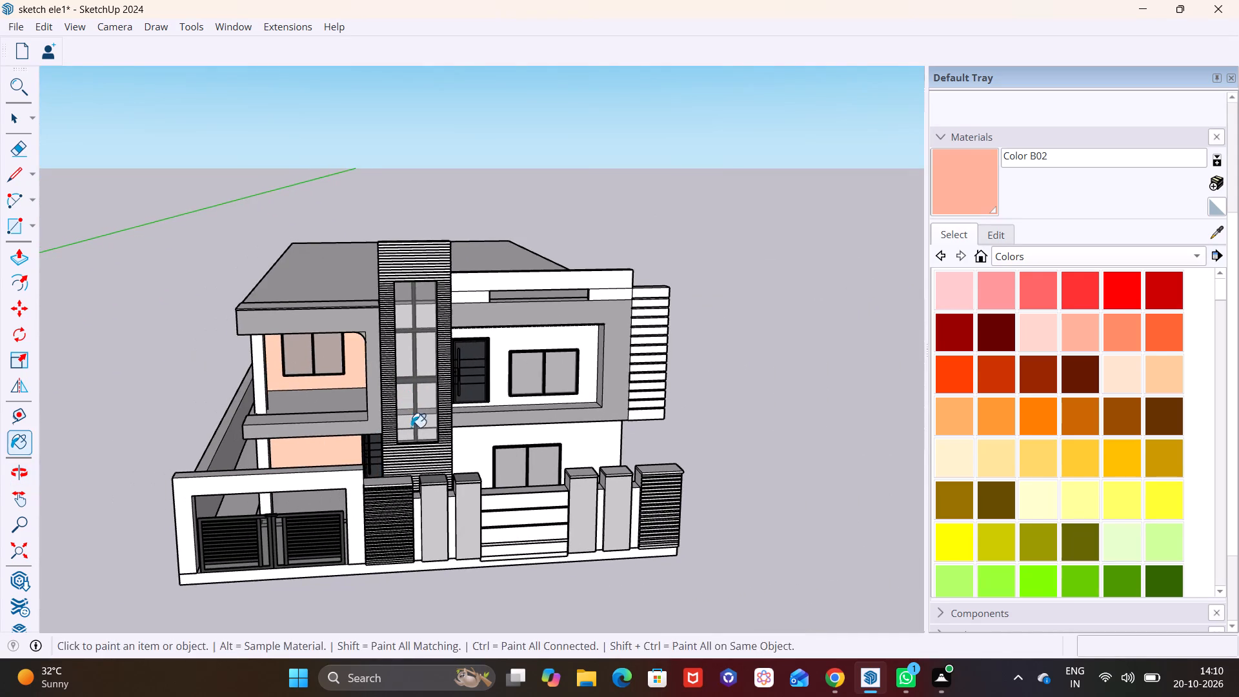
middle_drag(411, 427, 393, 345)
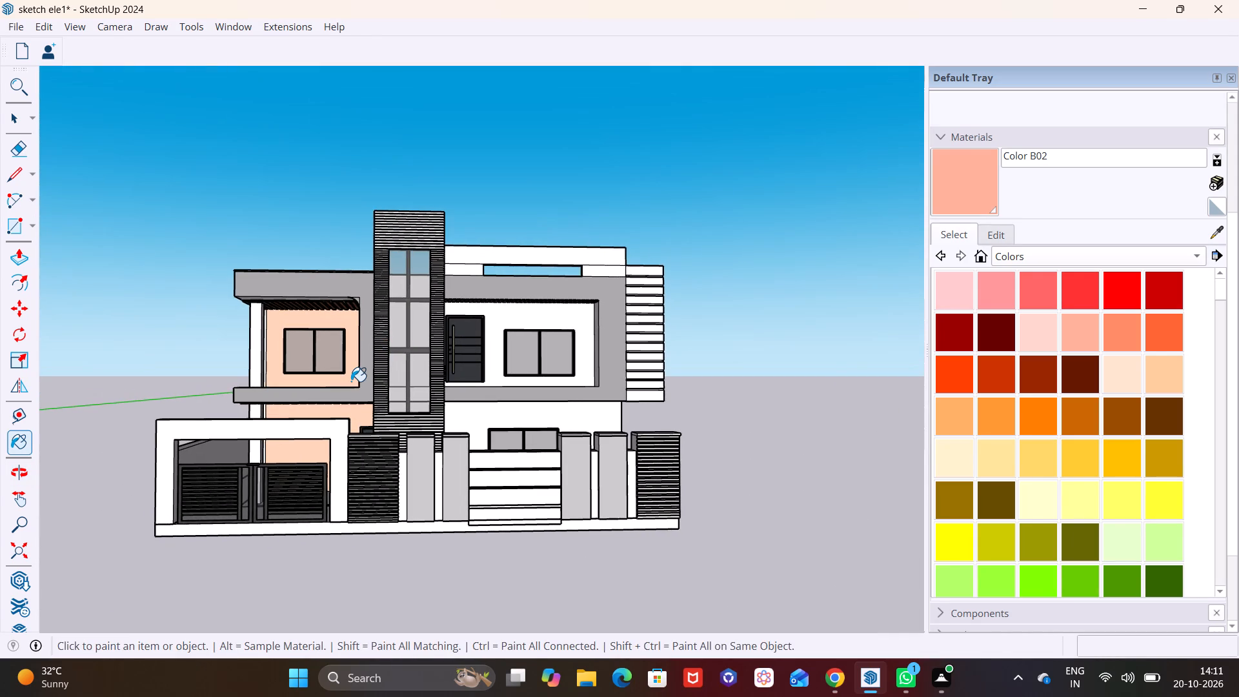
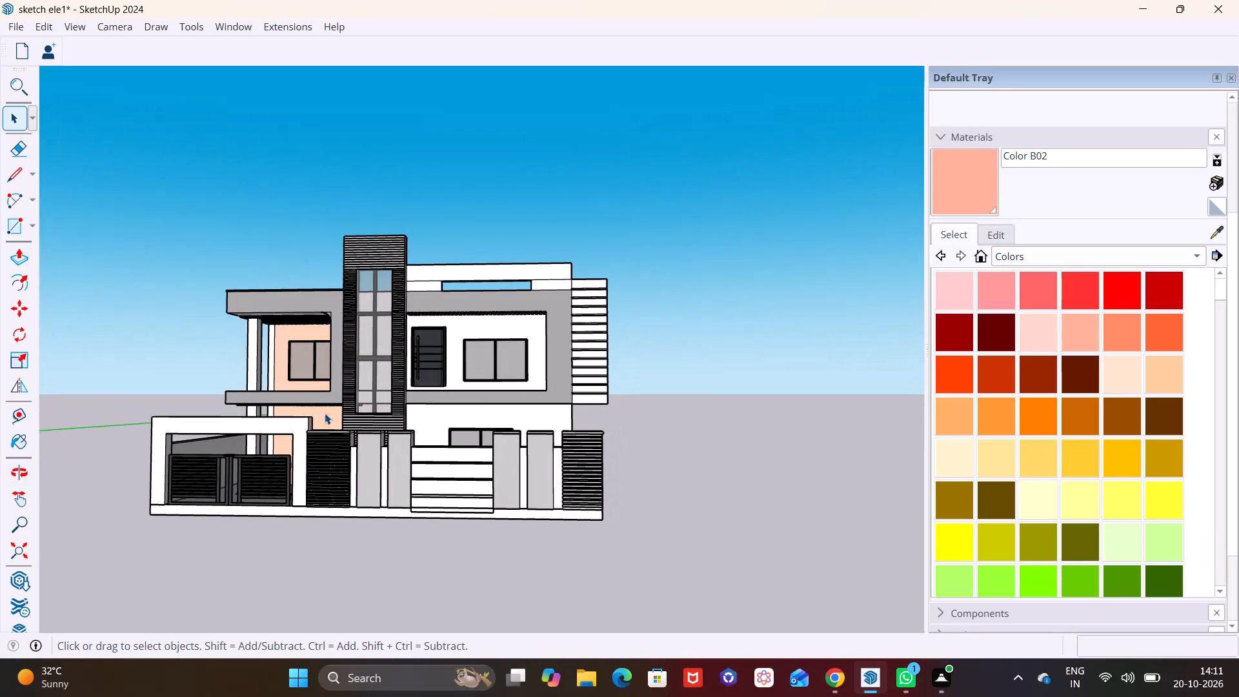
Draw a vertical line about 7' 2 5/8" long on the rear face of the boundary wall's end pillar, near its outer edge.
scroll(358, 385, up, 1)
scroll(412, 382, up, 3)
middle_drag(533, 428, 563, 473)
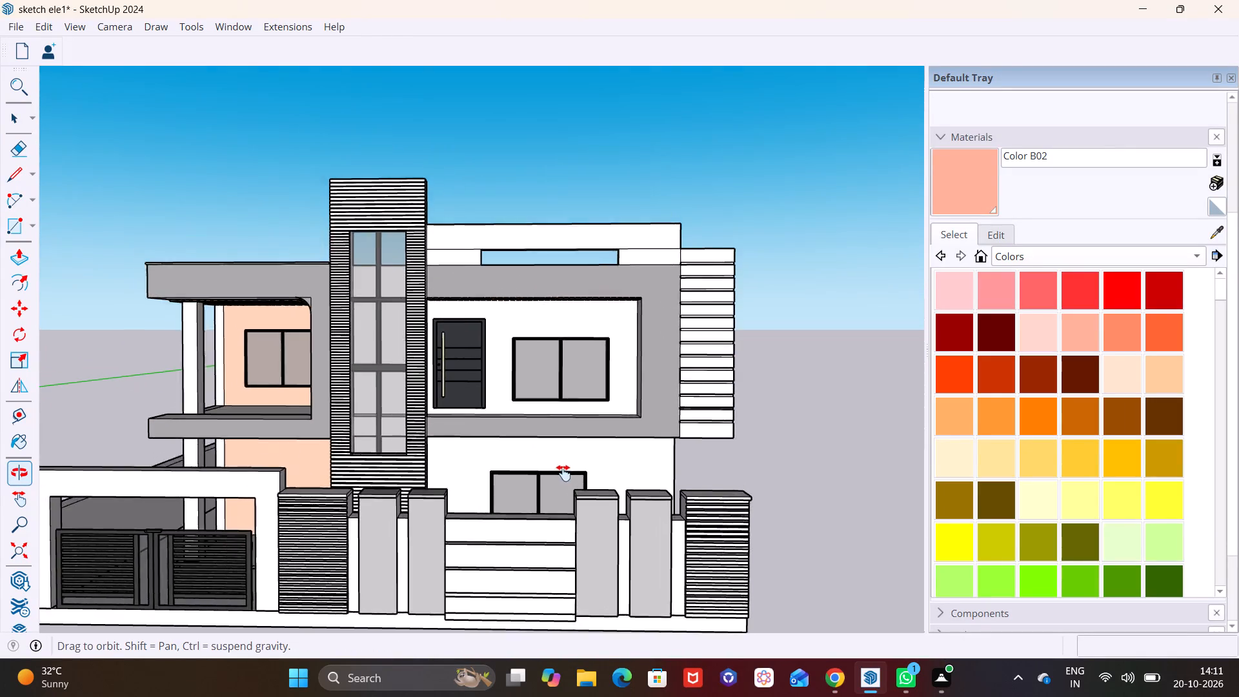
middle_drag(563, 473, 570, 486)
middle_drag(558, 478, 572, 400)
middle_drag(572, 447, 574, 480)
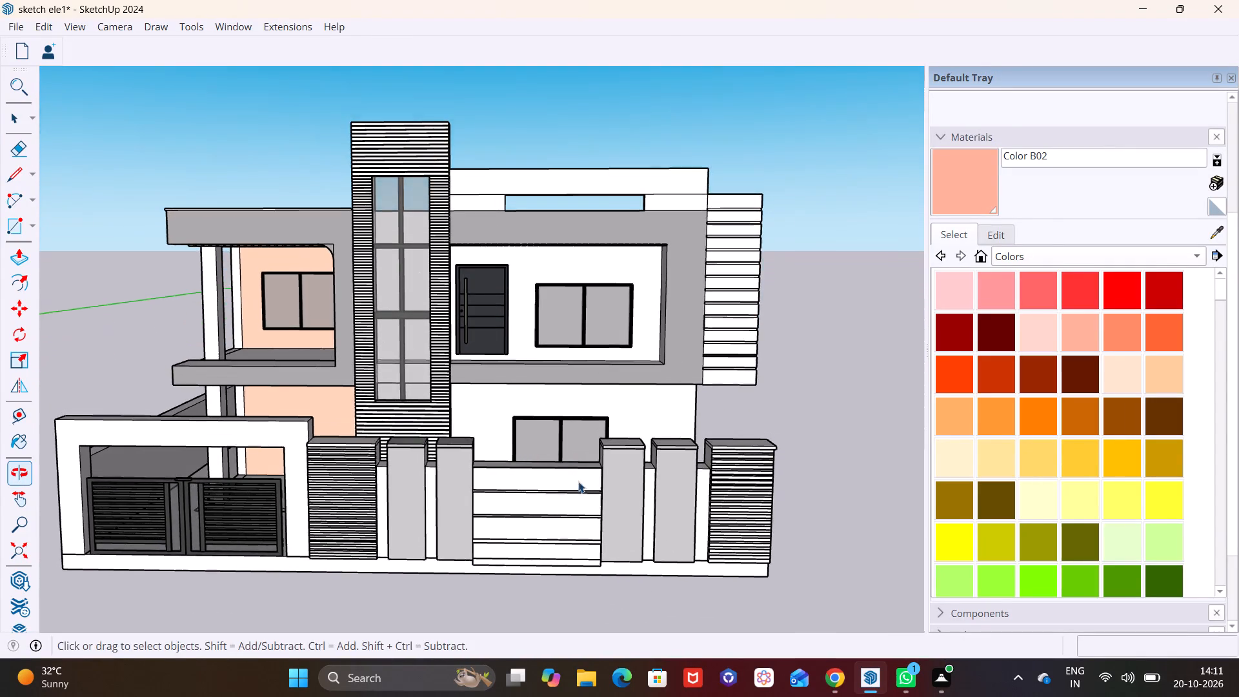
shift+middle_drag(619, 445, 680, 379)
middle_drag(734, 434, 376, 436)
shift+middle_drag(605, 481, 458, 469)
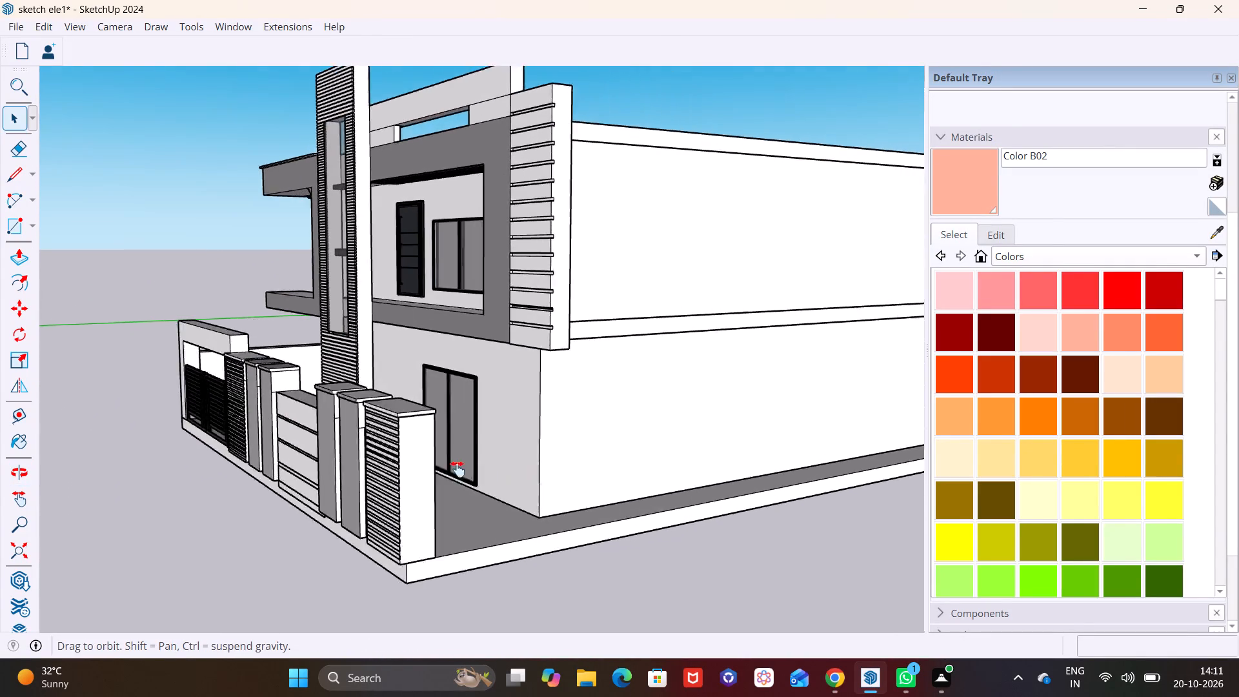
shift+middle_drag(458, 469, 370, 448)
scroll(357, 458, up, 4)
middle_drag(427, 482, 305, 499)
shift+middle_drag(253, 464, 392, 432)
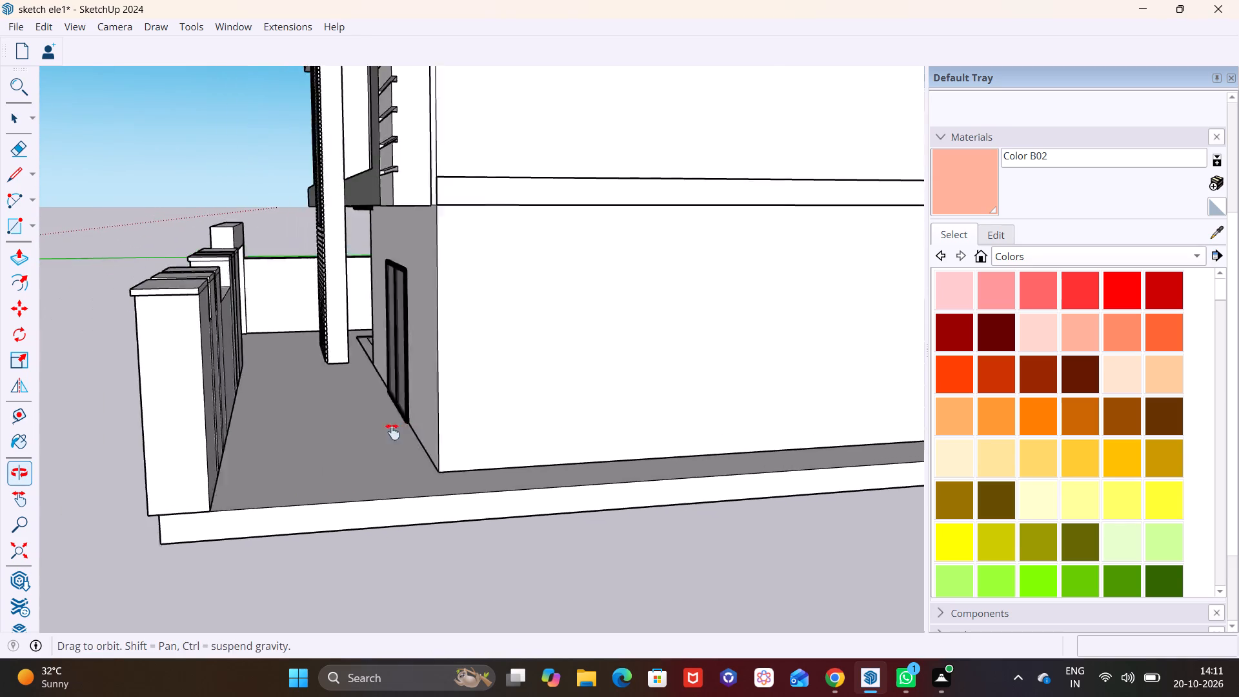
shift+middle_drag(392, 432, 427, 429)
scroll(270, 461, up, 3)
middle_drag(302, 460, 201, 478)
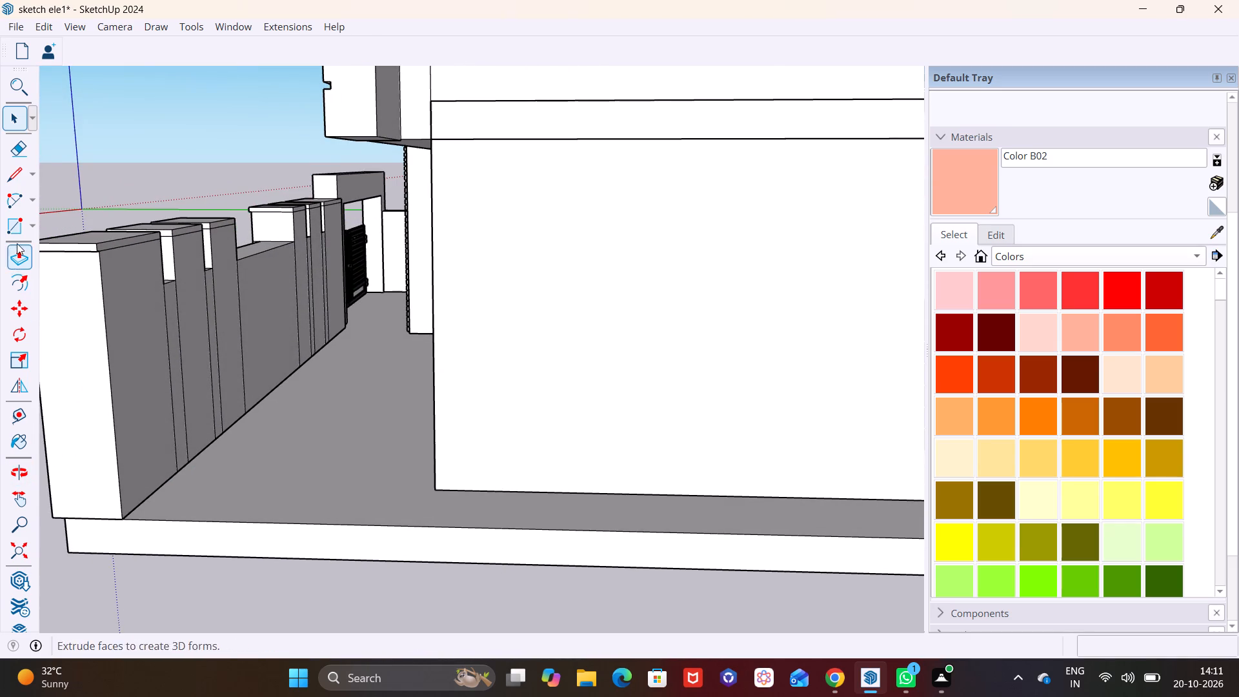
click(17, 181)
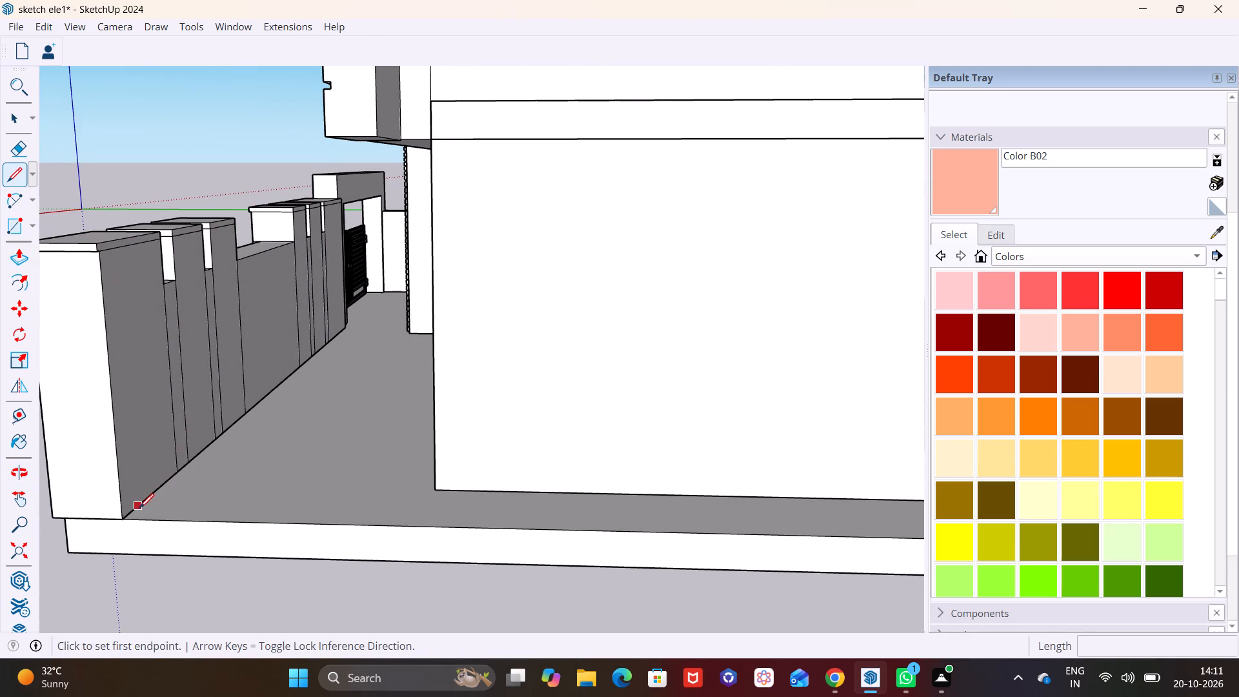
drag(139, 508, 146, 504)
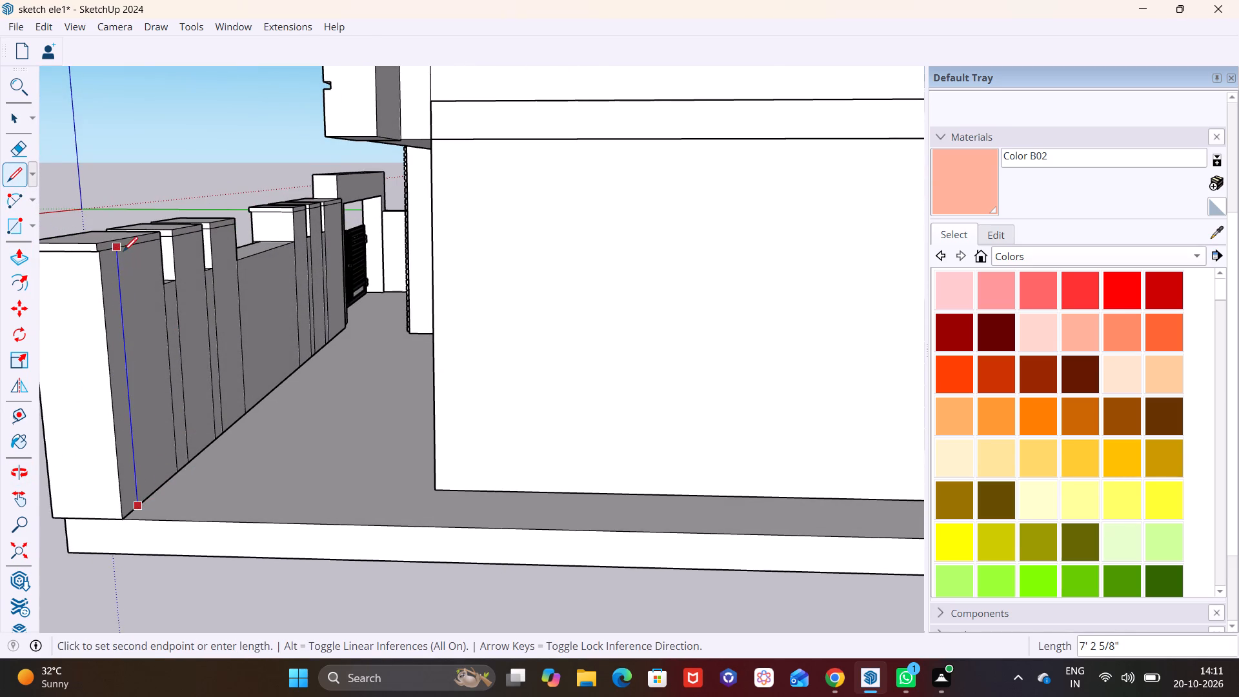
click(123, 250)
key(space)
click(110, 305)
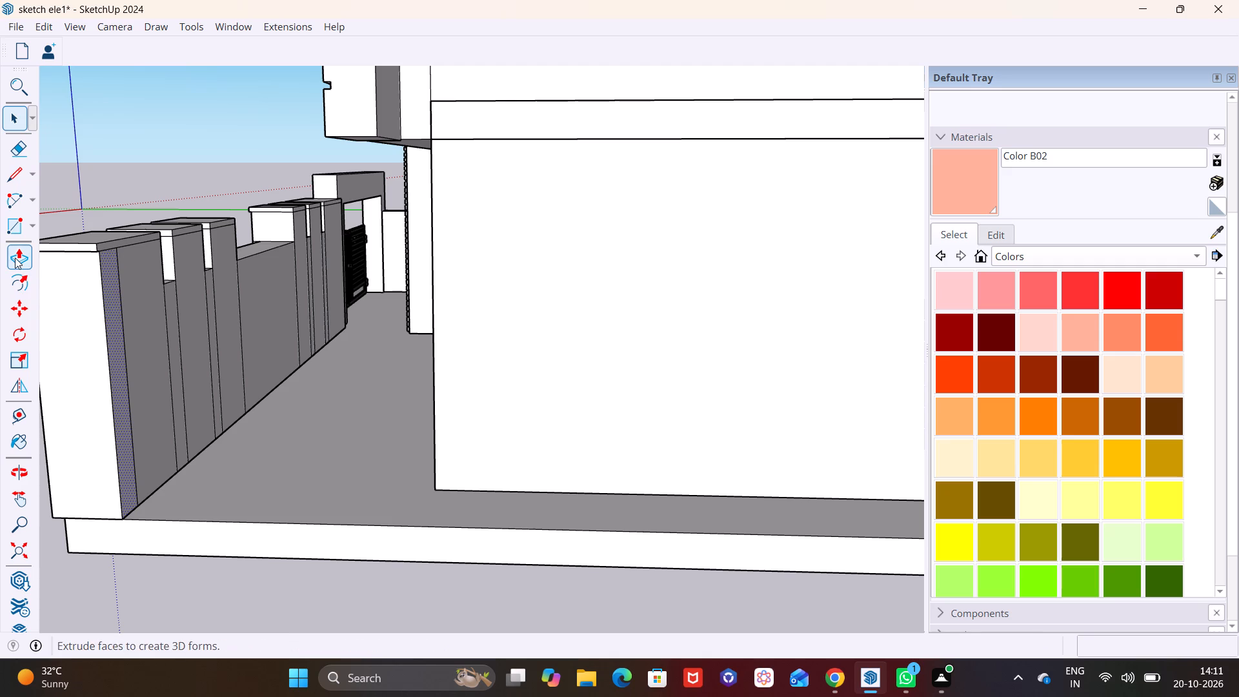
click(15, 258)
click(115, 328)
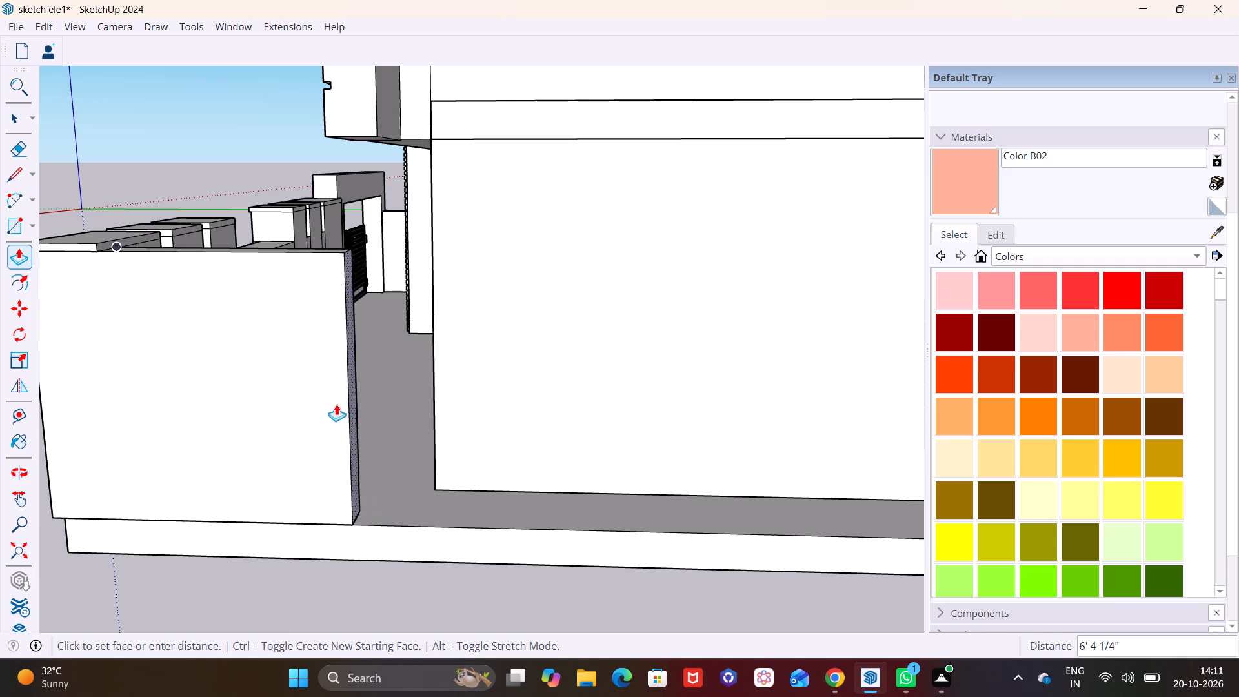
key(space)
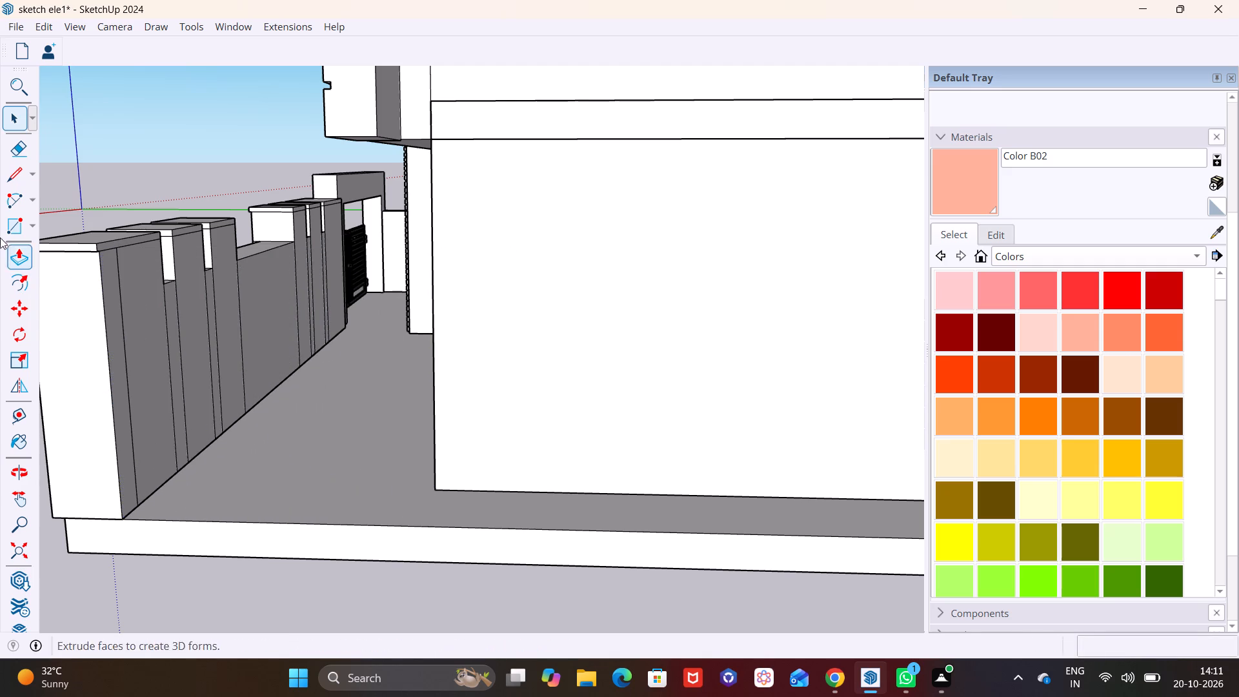
Draw a horizontal line across the narrow strip on the end pillar's rear face, partway up its height.
click(14, 178)
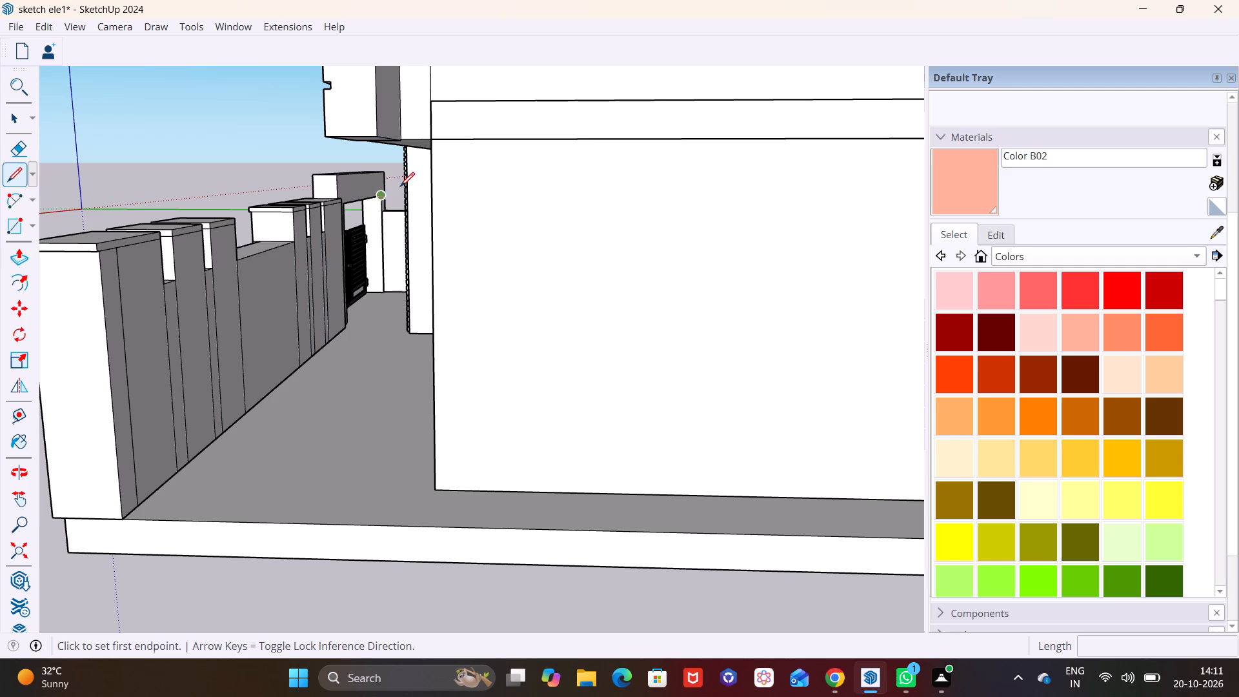
click(125, 332)
click(106, 336)
key(space)
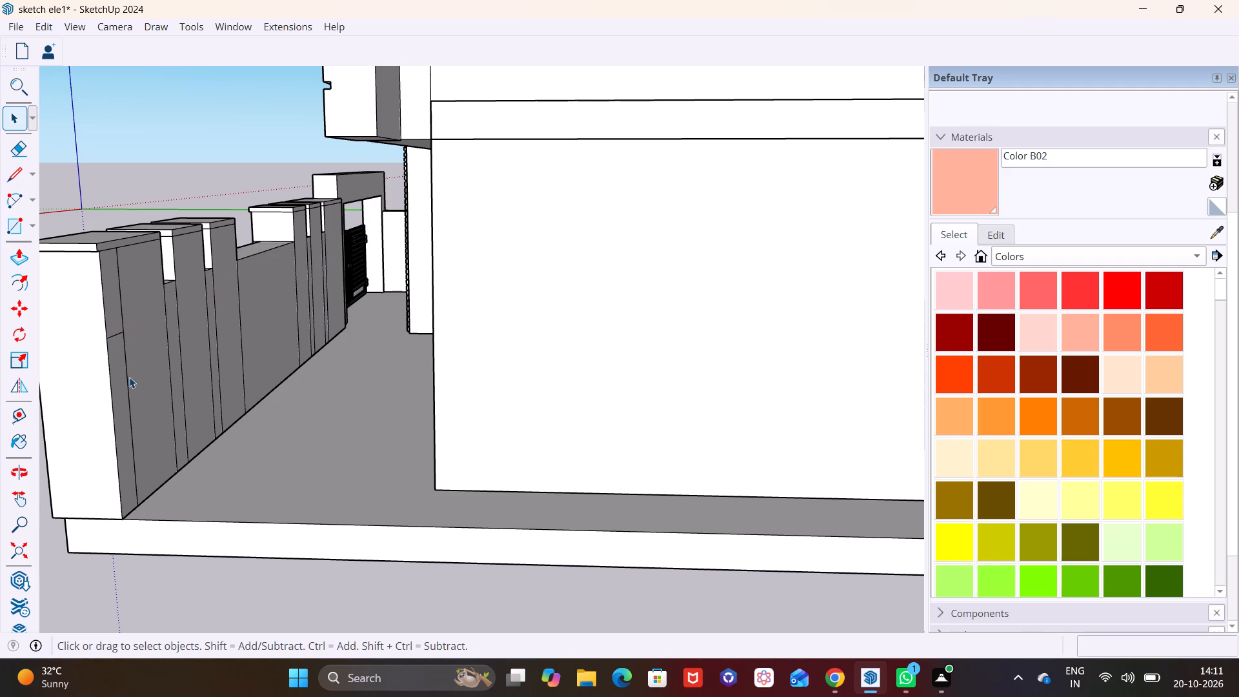
Push/Pull the lower part of the strip 78' 2" along the side of the plot to the rear edge of the plinth.
click(122, 383)
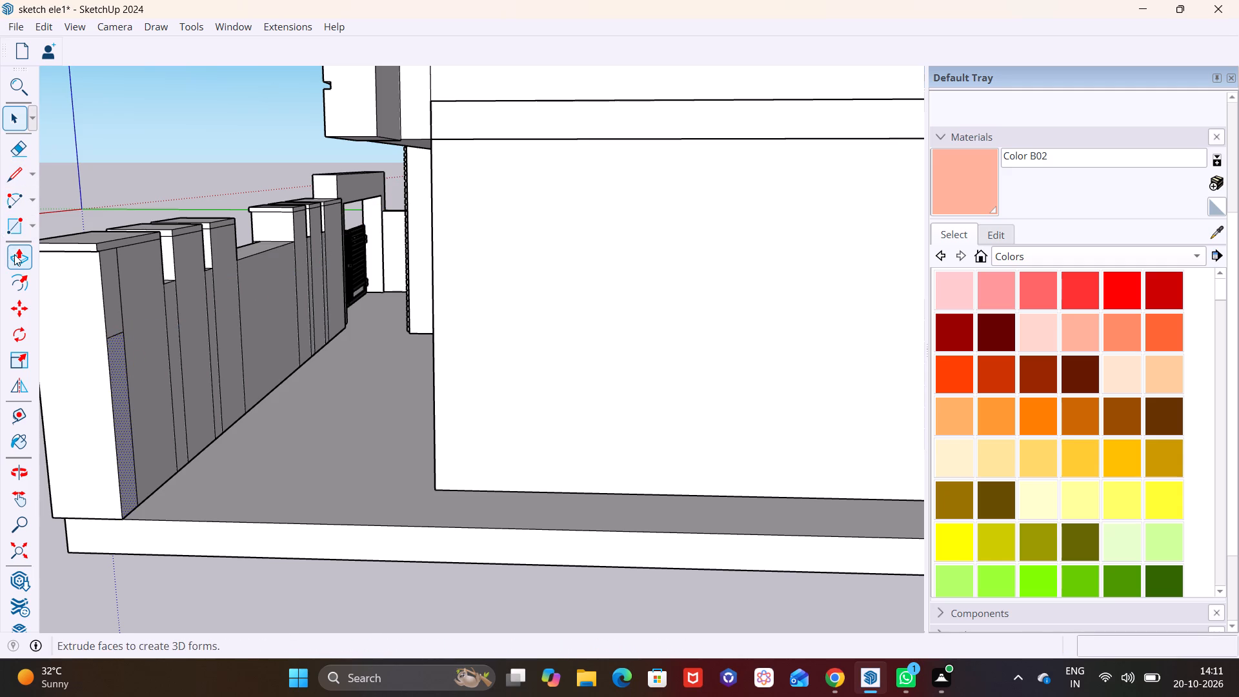
click(15, 254)
click(124, 400)
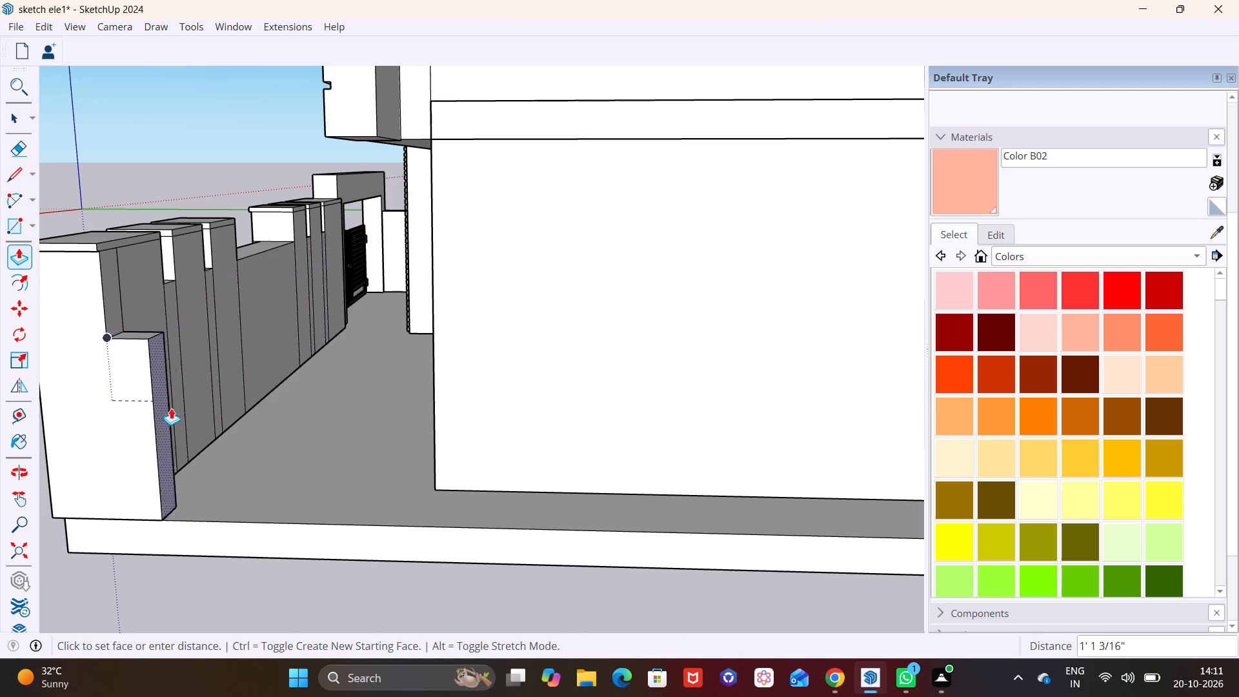
scroll(614, 437, down, 10)
shift+middle_drag(343, 474, 166, 472)
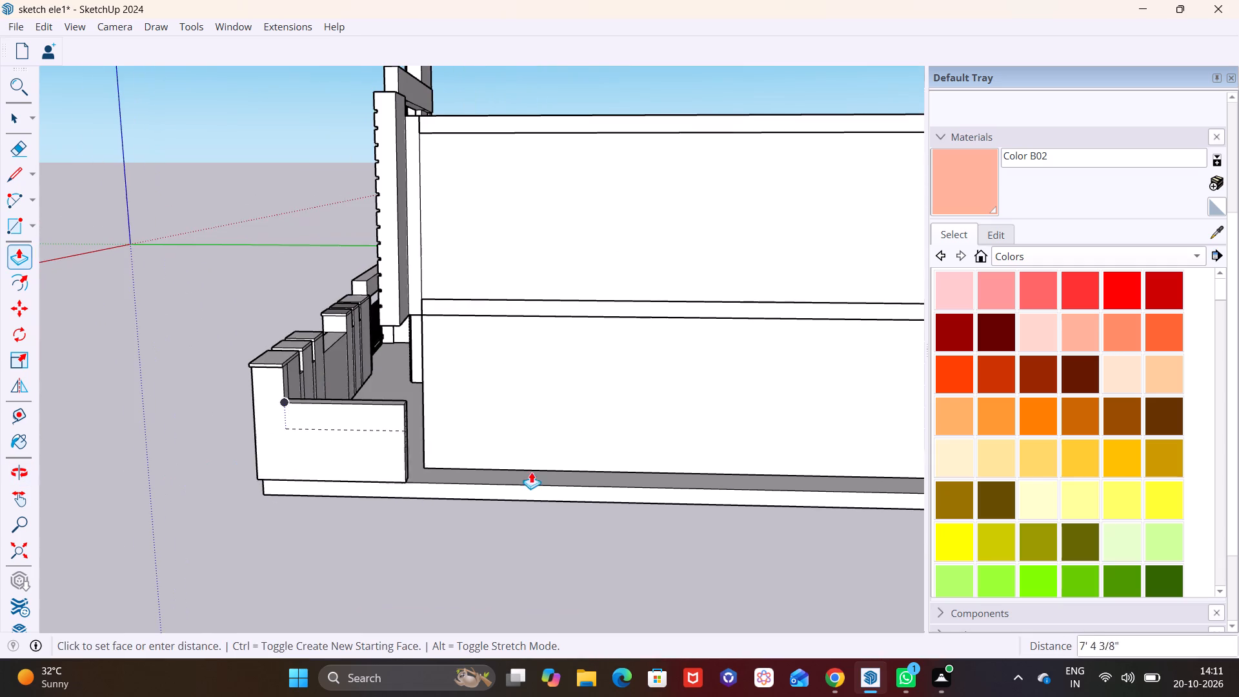
scroll(713, 483, down, 8)
shift+middle_drag(763, 480, 233, 484)
middle_drag(605, 499, 497, 528)
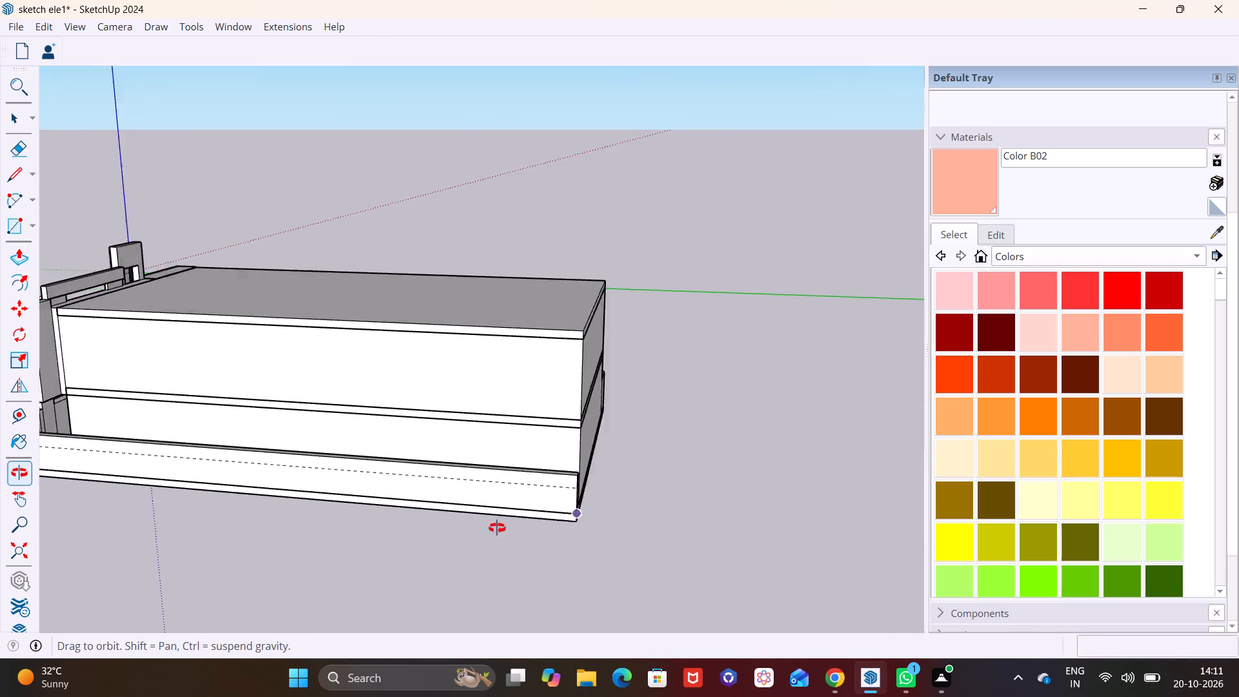
middle_drag(497, 528, 200, 586)
scroll(341, 514, up, 16)
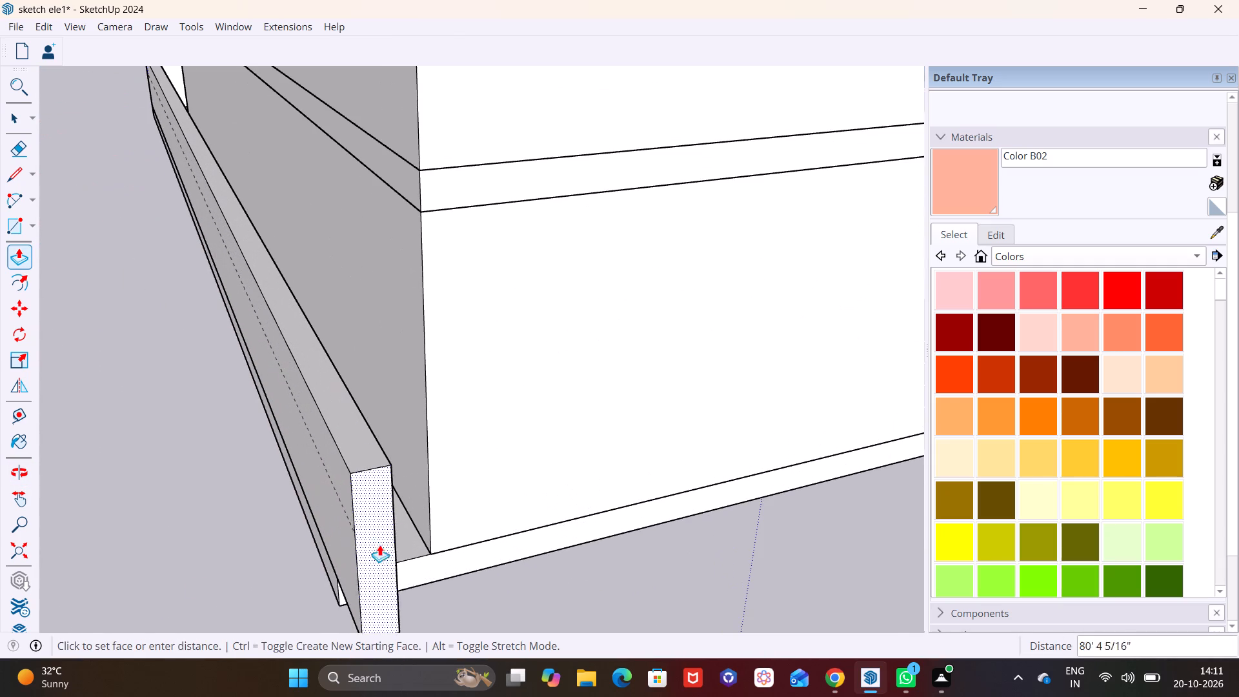
click(340, 595)
Draw a vertical line down the inner face of the side boundary wall near its rear end, spanning the wall's full height.
middle_drag(436, 554, 246, 518)
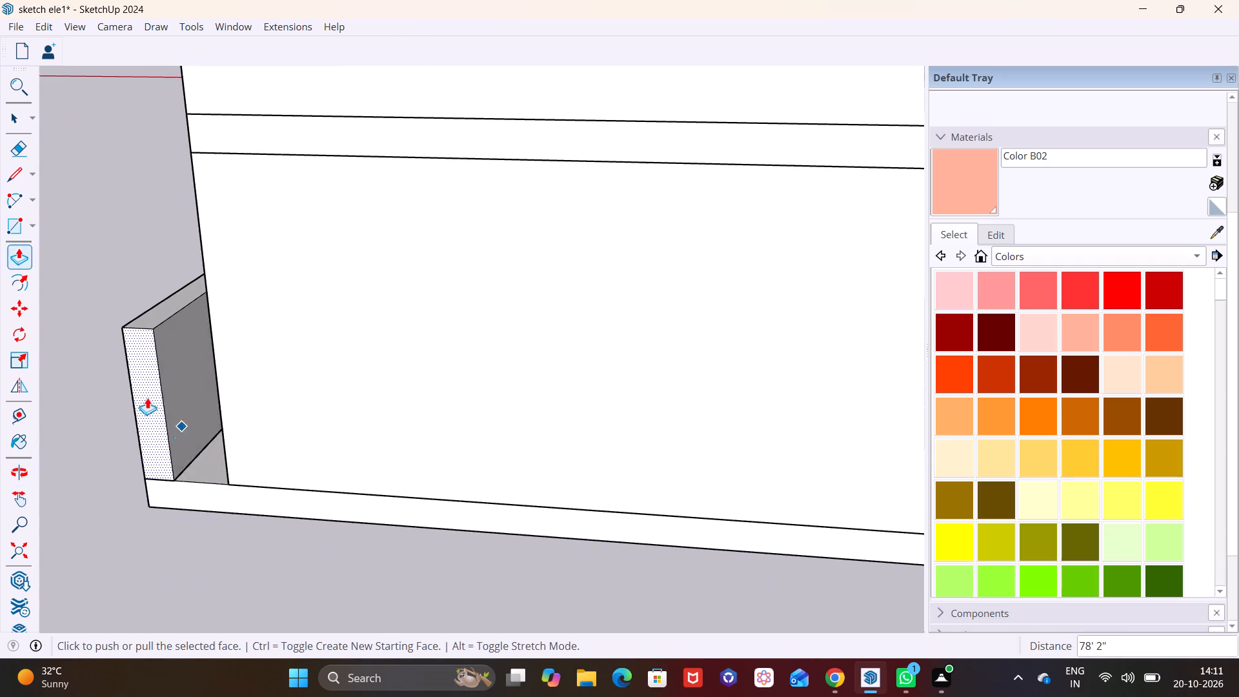
scroll(143, 393, up, 6)
click(8, 176)
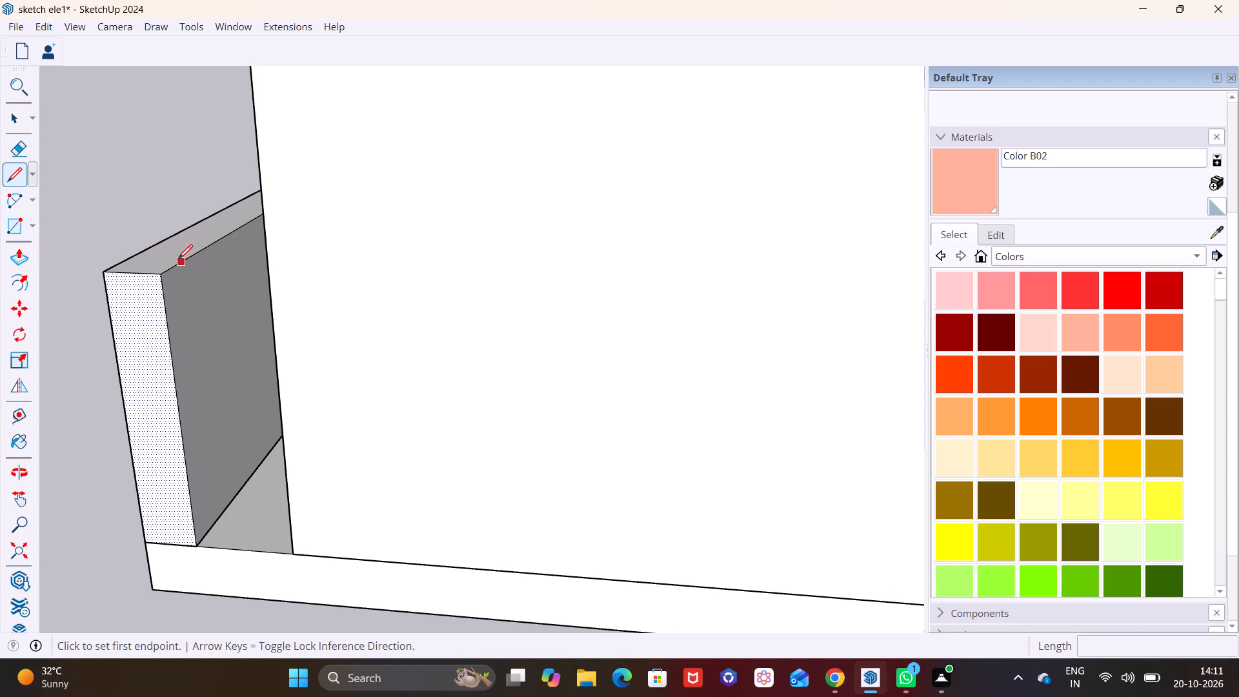
click(190, 259)
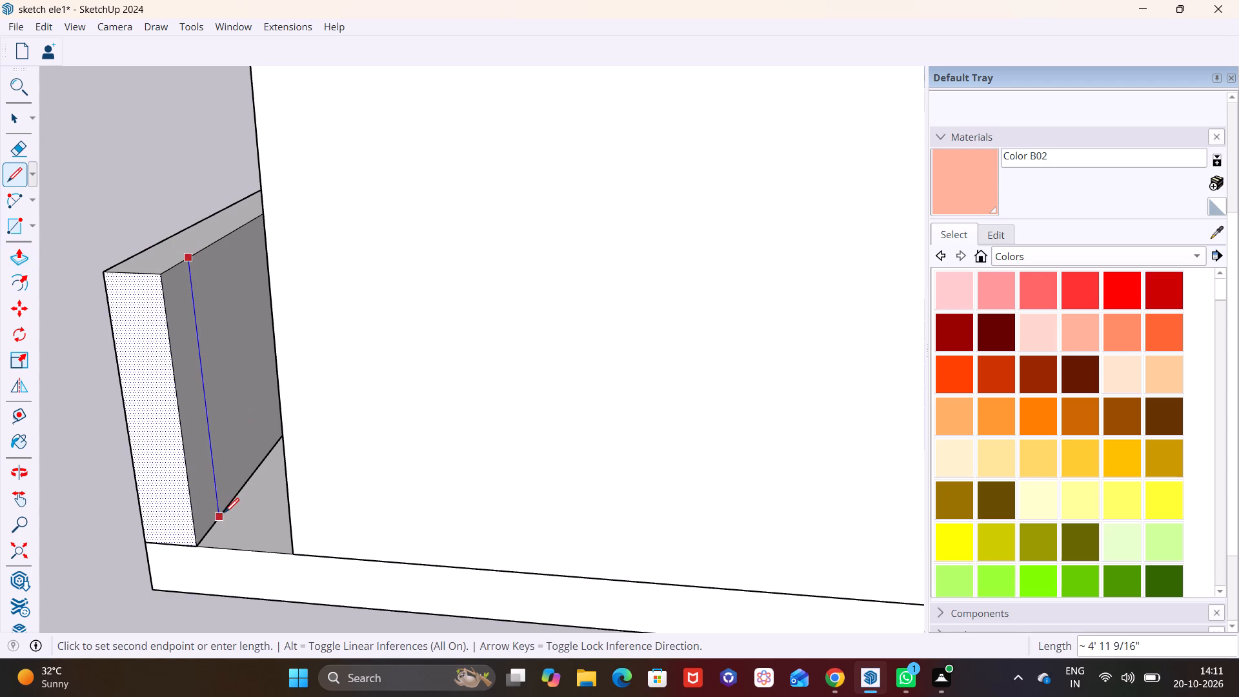
click(225, 512)
key(space)
Push/Pull the narrow strip at the side wall's rear end about 1' 9" inward to close the gap to the house.
click(207, 465)
click(23, 257)
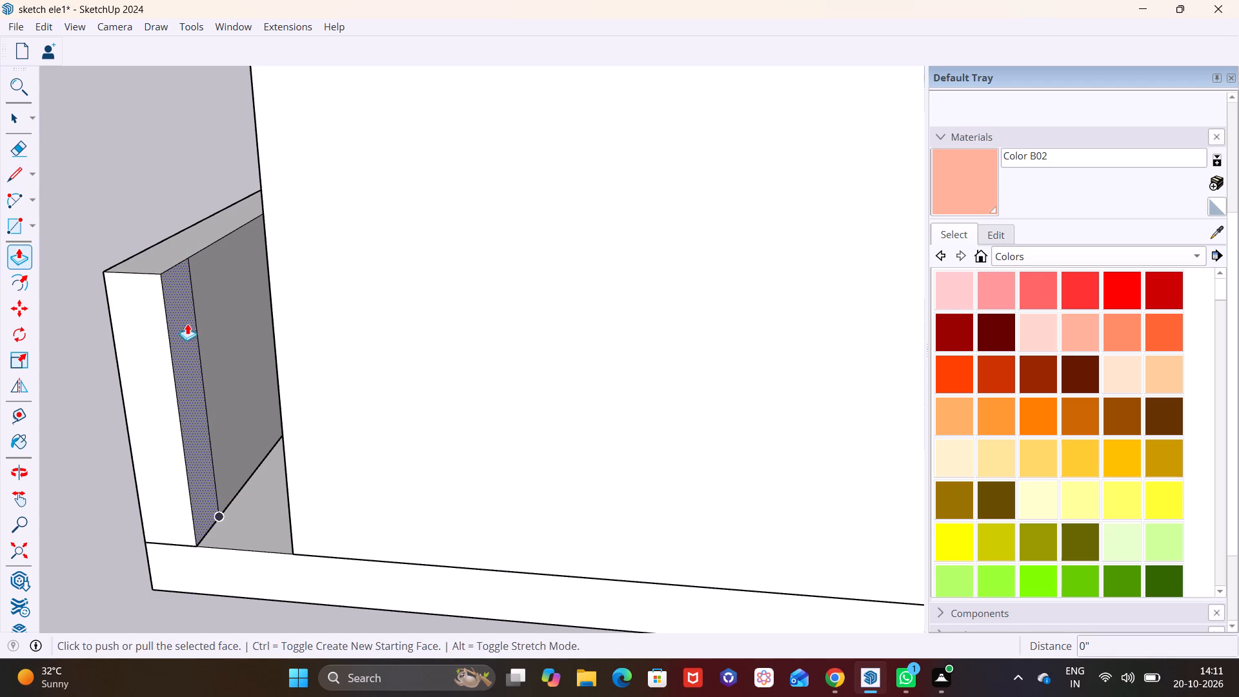
click(182, 339)
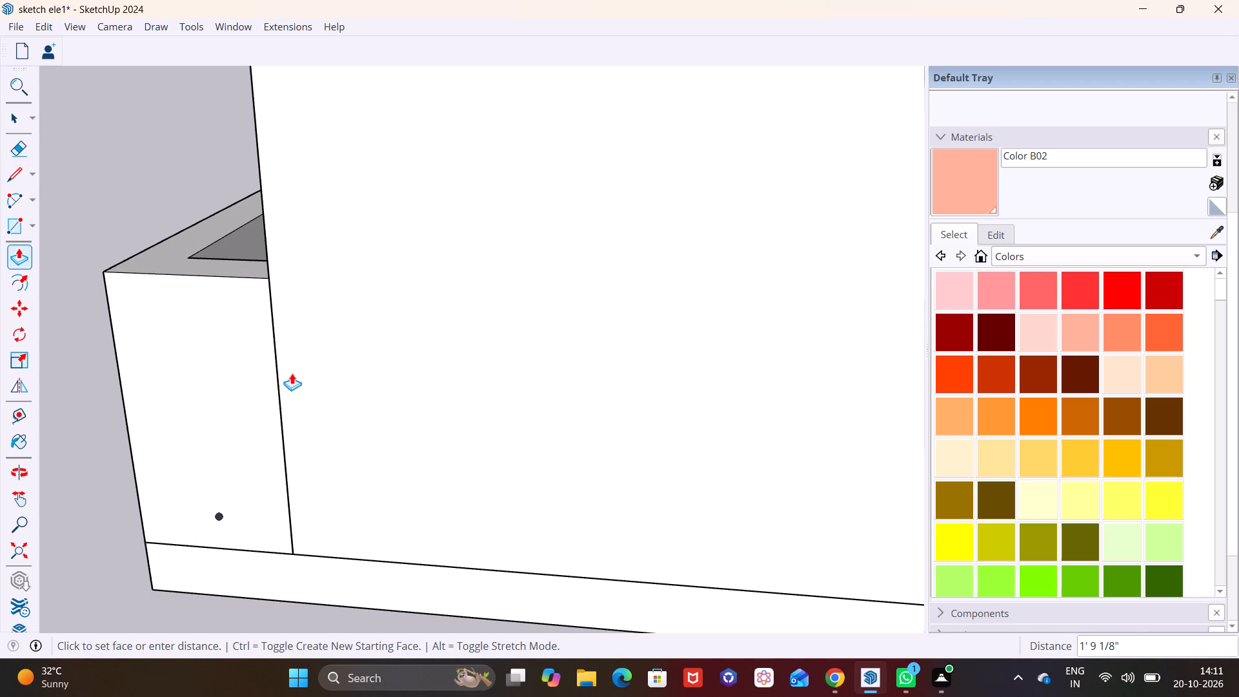
click(296, 374)
key(space)
Examine the new side boundary wall from the rear, the front and the front corner by the end pillar.
scroll(292, 411, down, 8)
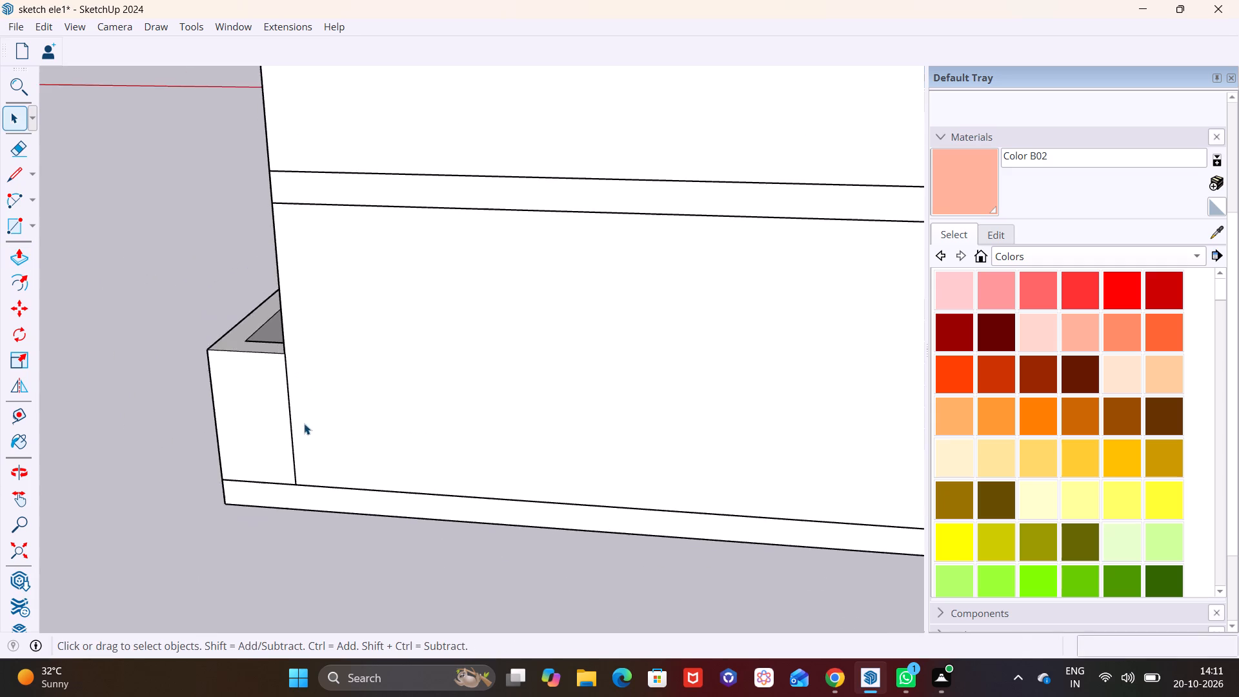
middle_drag(304, 423, 889, 452)
scroll(281, 336, down, 7)
middle_drag(219, 418, 828, 354)
scroll(624, 363, down, 7)
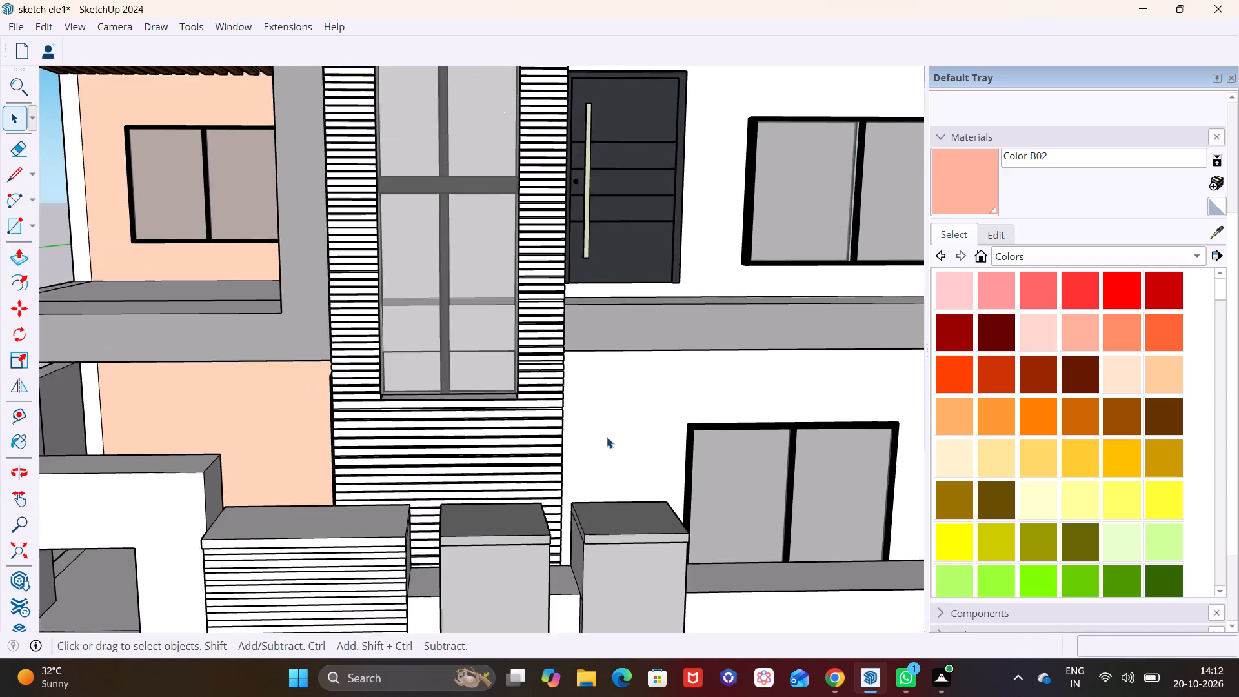
scroll(607, 437, down, 9)
shift+middle_drag(618, 461, 446, 413)
middle_drag(676, 462, 459, 405)
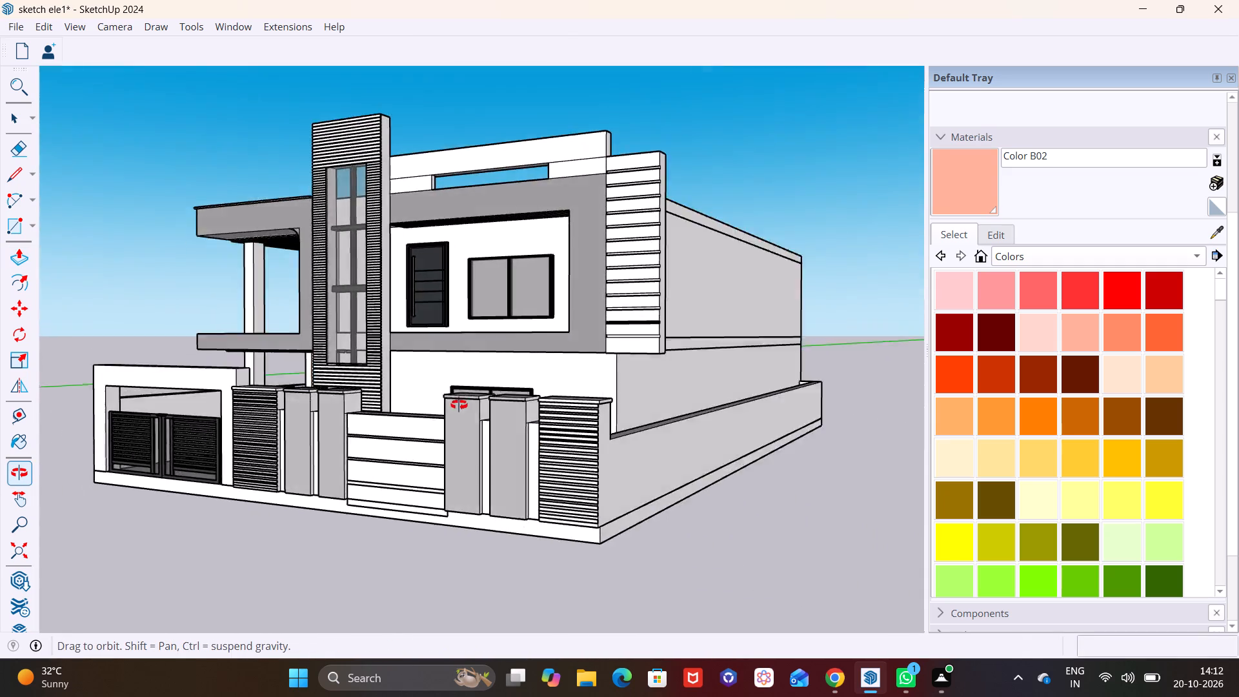
middle_drag(459, 405, 381, 393)
scroll(596, 437, up, 3)
scroll(524, 432, up, 4)
middle_drag(520, 438, 519, 445)
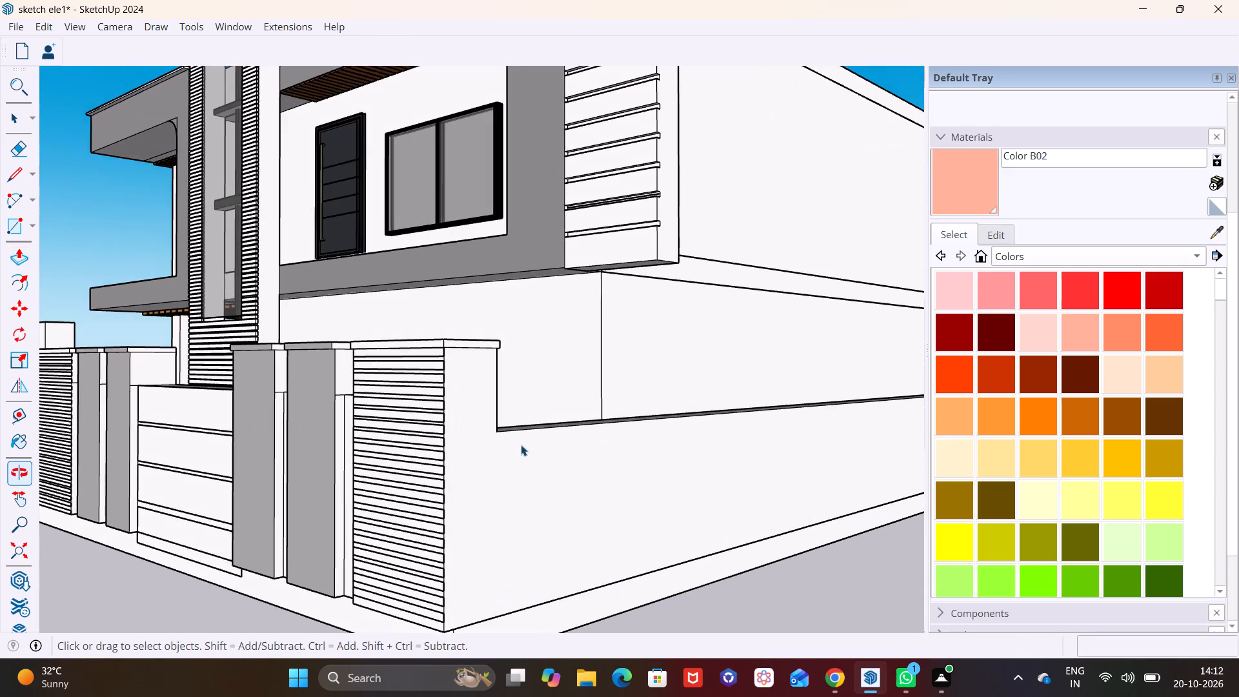
middle_drag(521, 445, 505, 324)
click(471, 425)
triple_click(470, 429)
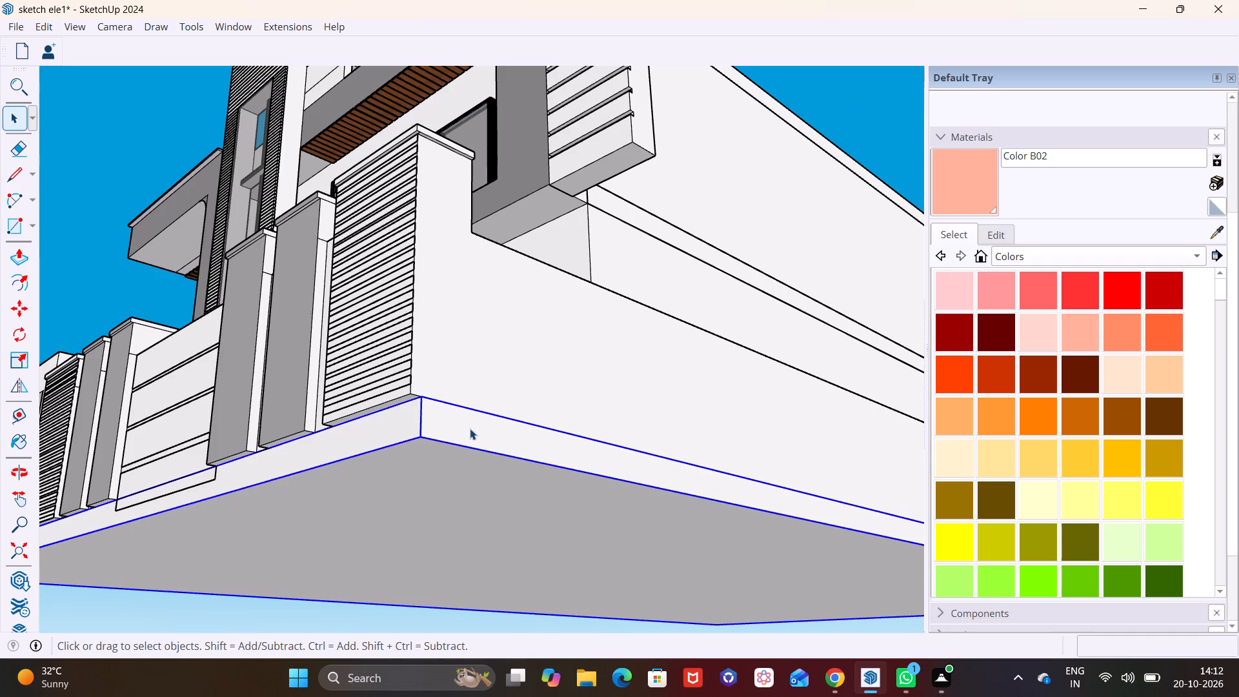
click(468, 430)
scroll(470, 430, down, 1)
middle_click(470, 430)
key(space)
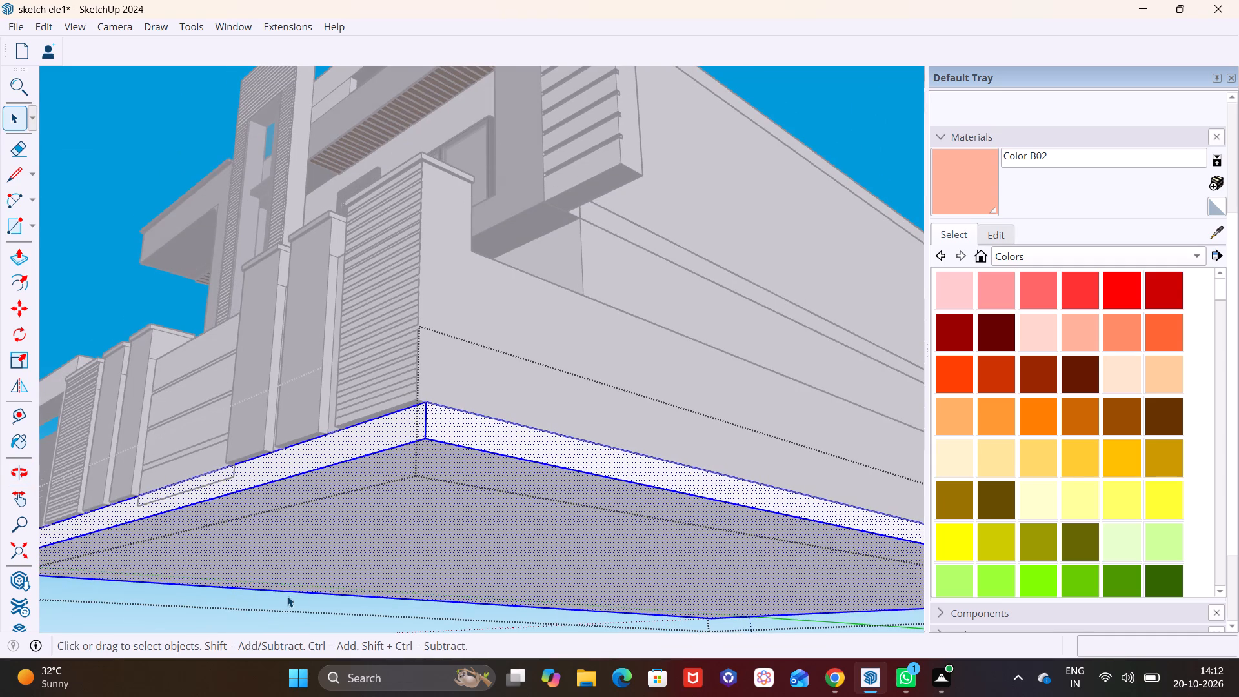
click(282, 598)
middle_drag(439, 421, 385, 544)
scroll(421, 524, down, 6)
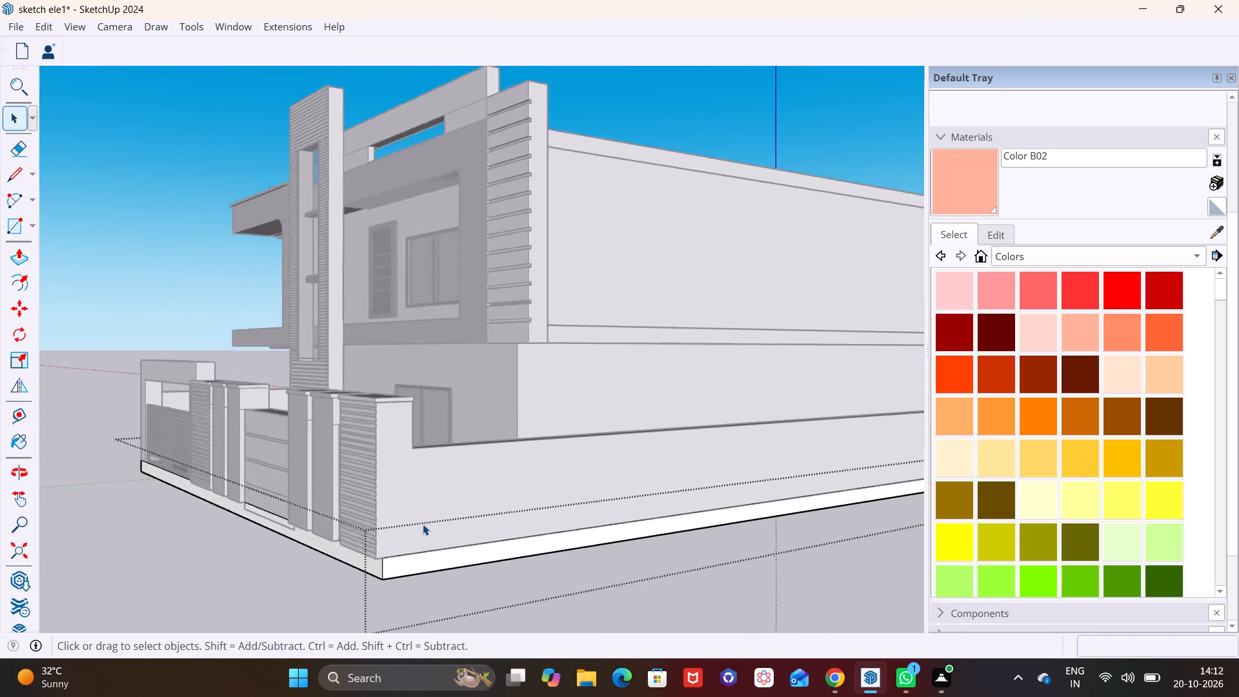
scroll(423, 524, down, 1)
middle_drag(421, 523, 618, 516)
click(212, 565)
Examine the front elevation, including the gate, boundary wall, pillars and slatted tower.
middle_drag(314, 518, 425, 518)
shift+middle_drag(425, 512, 470, 511)
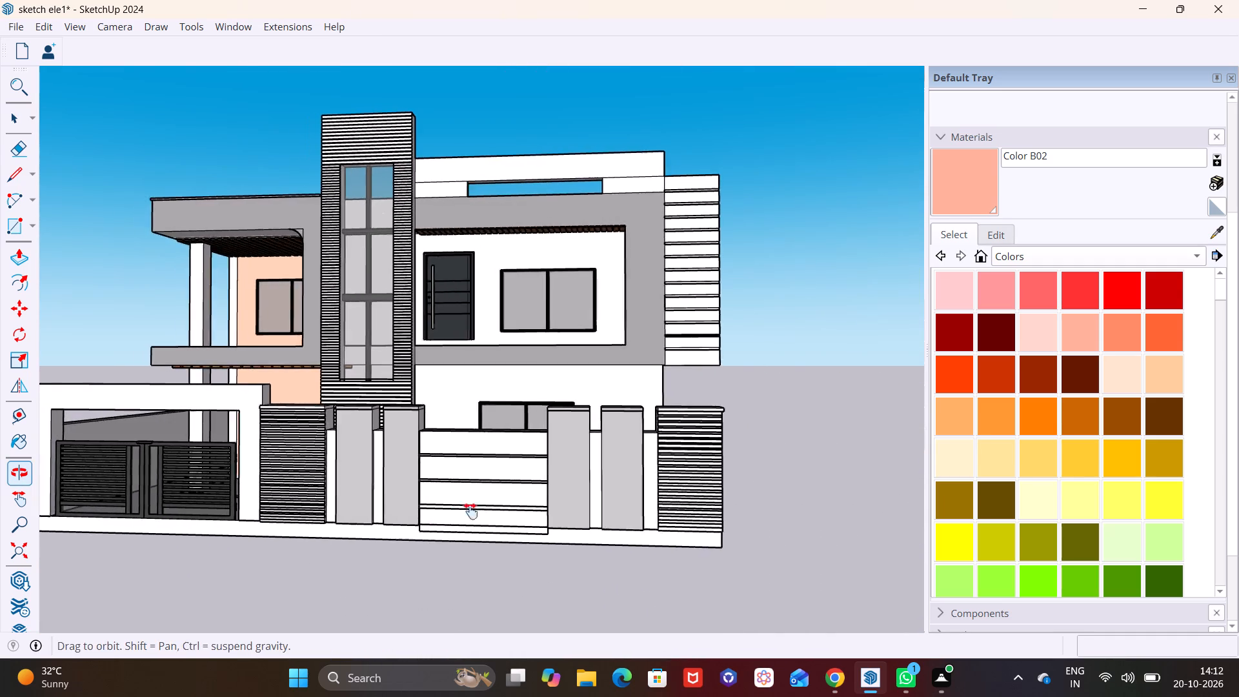
shift+middle_drag(470, 511, 655, 543)
scroll(470, 466, up, 4)
middle_drag(482, 507, 525, 506)
scroll(525, 505, down, 3)
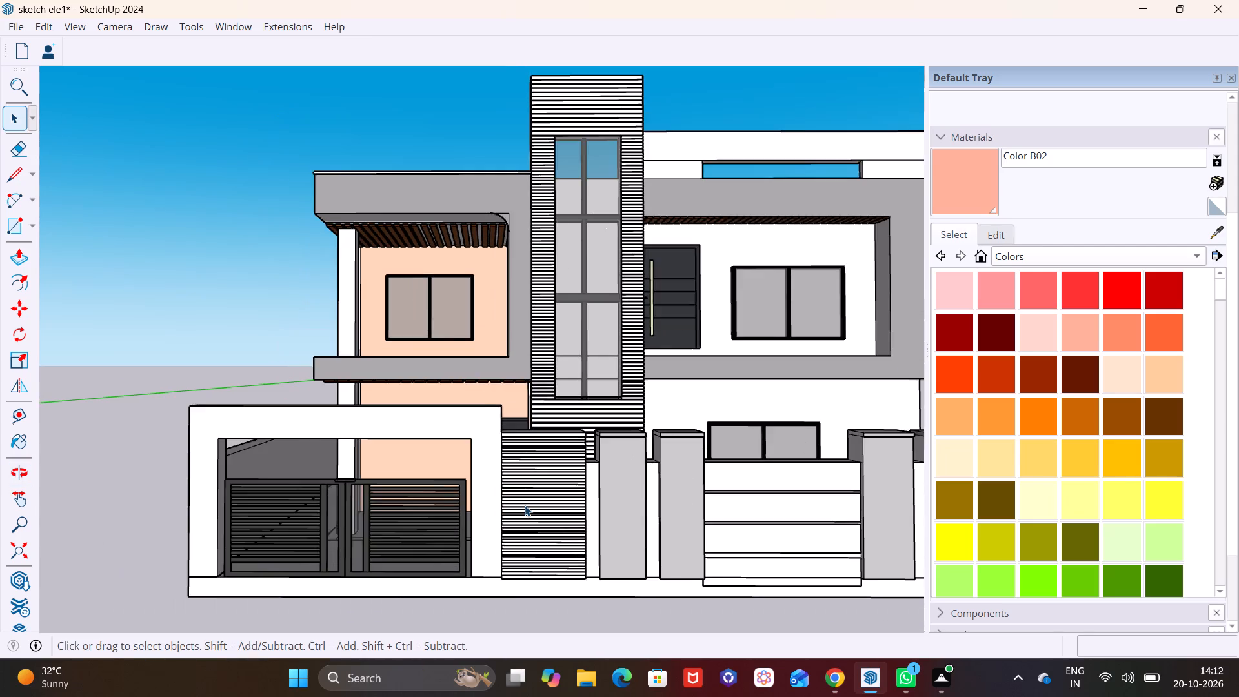
scroll(525, 505, down, 2)
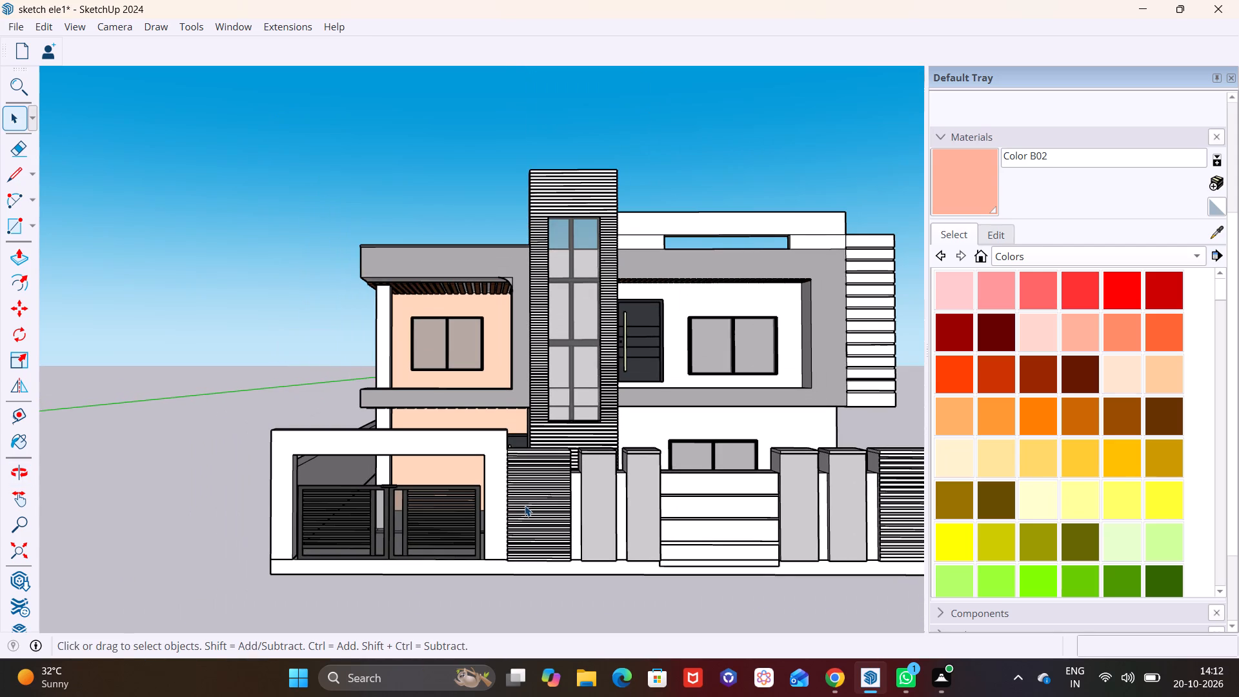
Draw a rectangle about 3' 3" by 1' 3" over the gate-side half of the slatted tower's flat top.
middle_drag(376, 191, 341, 301)
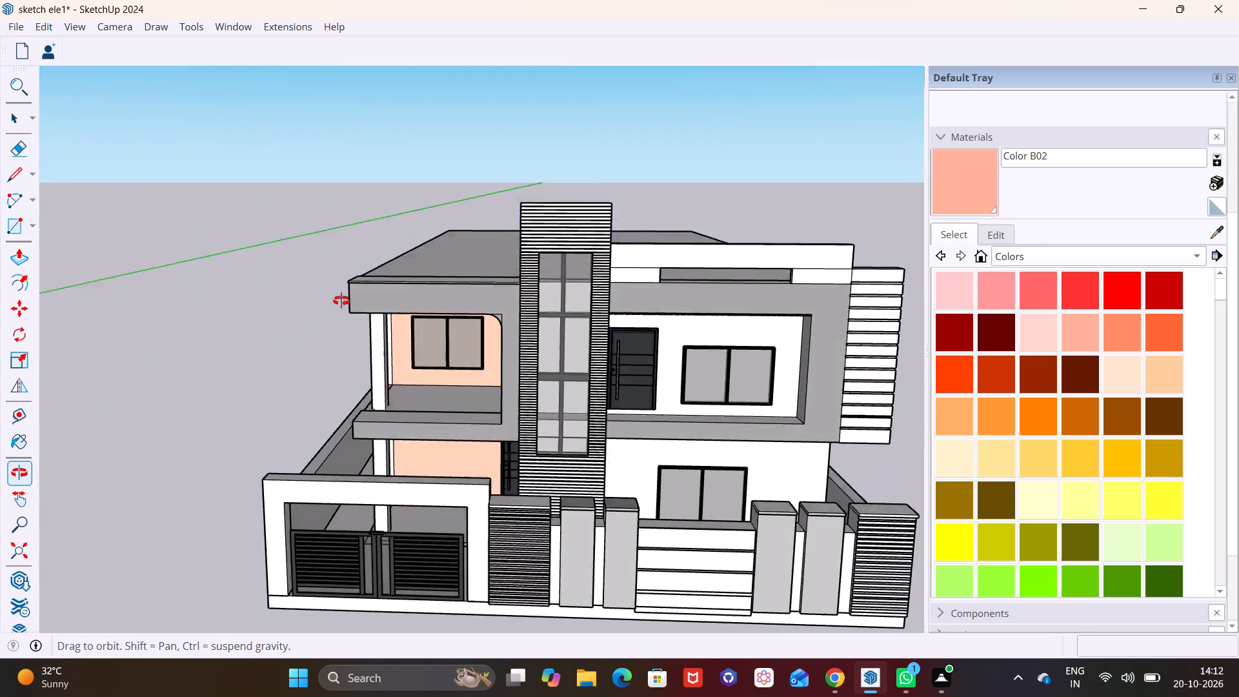
middle_drag(341, 301, 234, 412)
middle_drag(551, 368, 432, 431)
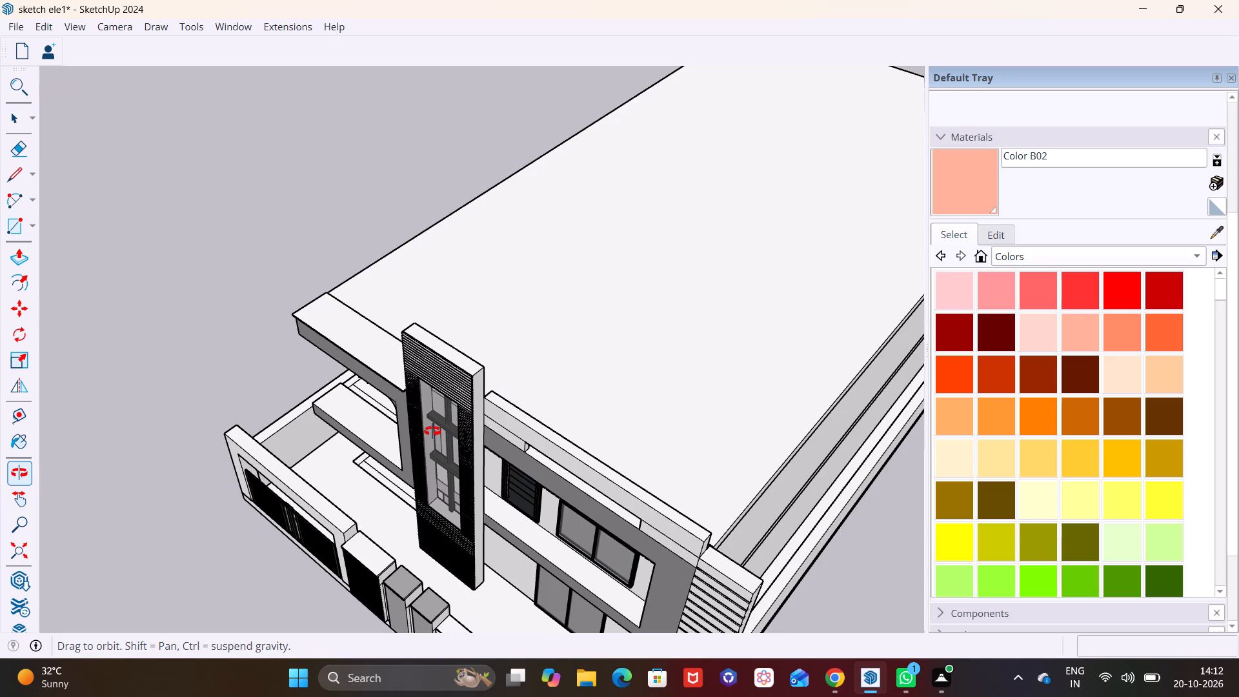
middle_drag(432, 431, 421, 427)
scroll(487, 333, up, 4)
shift+middle_drag(487, 333, 431, 349)
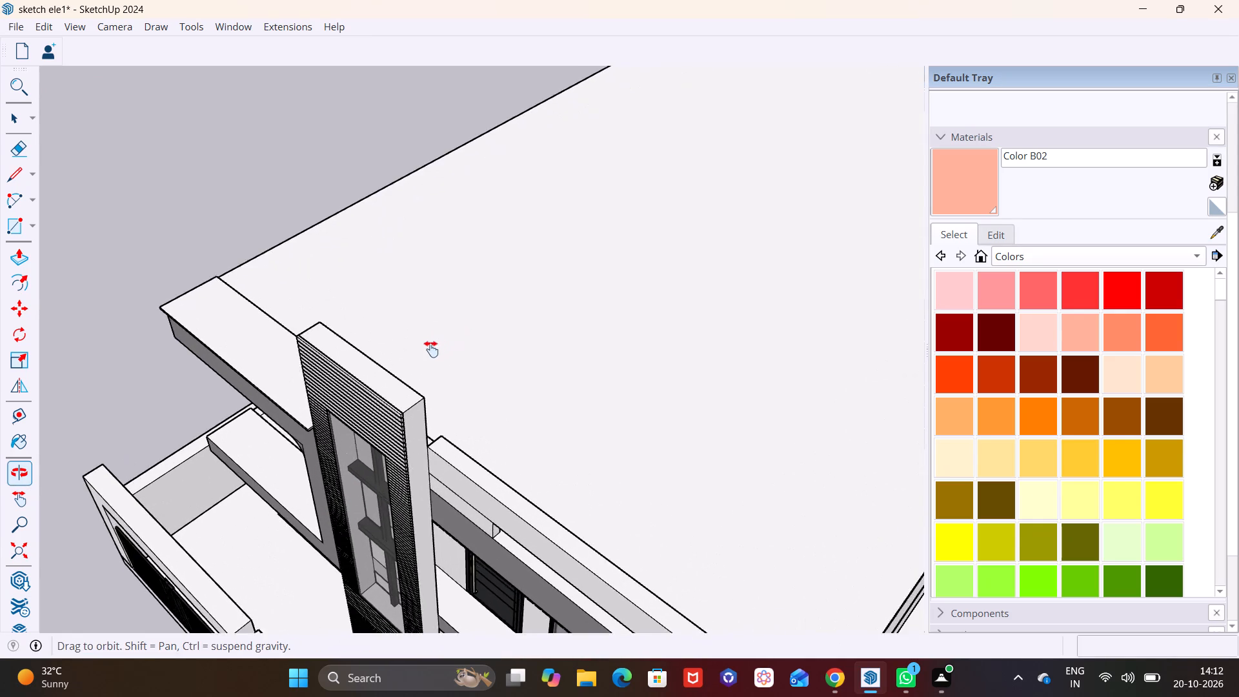
shift+middle_drag(431, 349, 398, 367)
scroll(371, 390, up, 1)
middle_drag(366, 384, 342, 365)
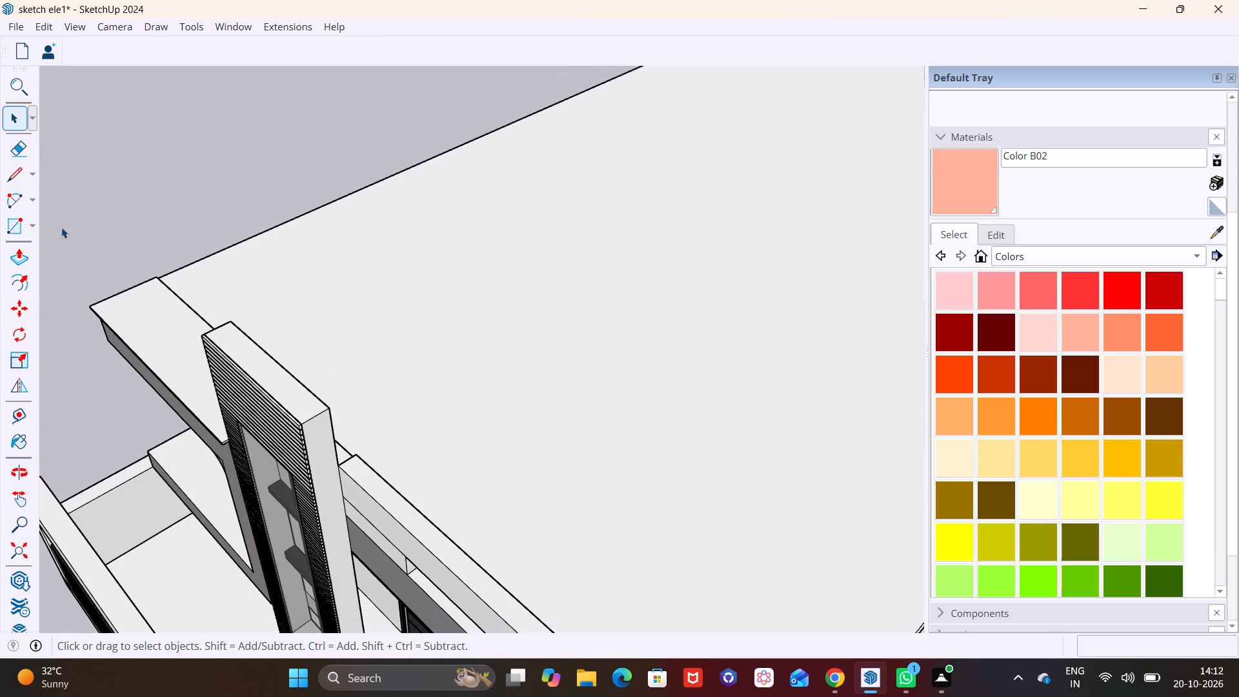
click(31, 226)
click(46, 246)
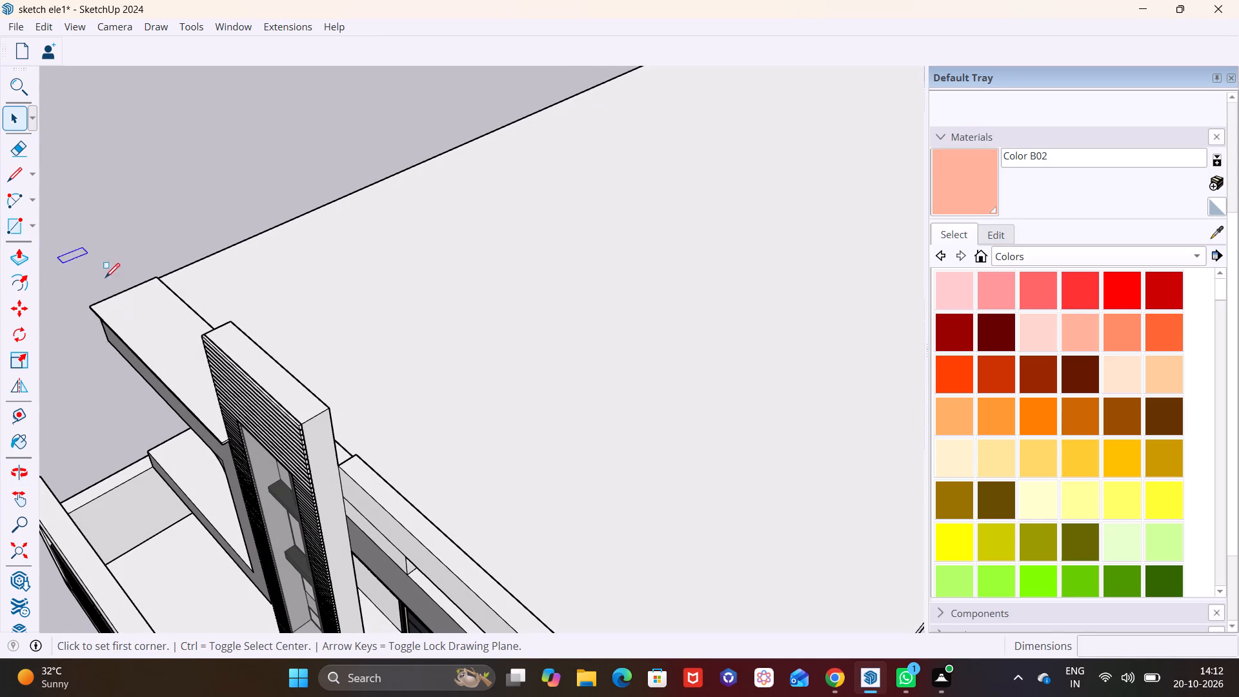
click(206, 332)
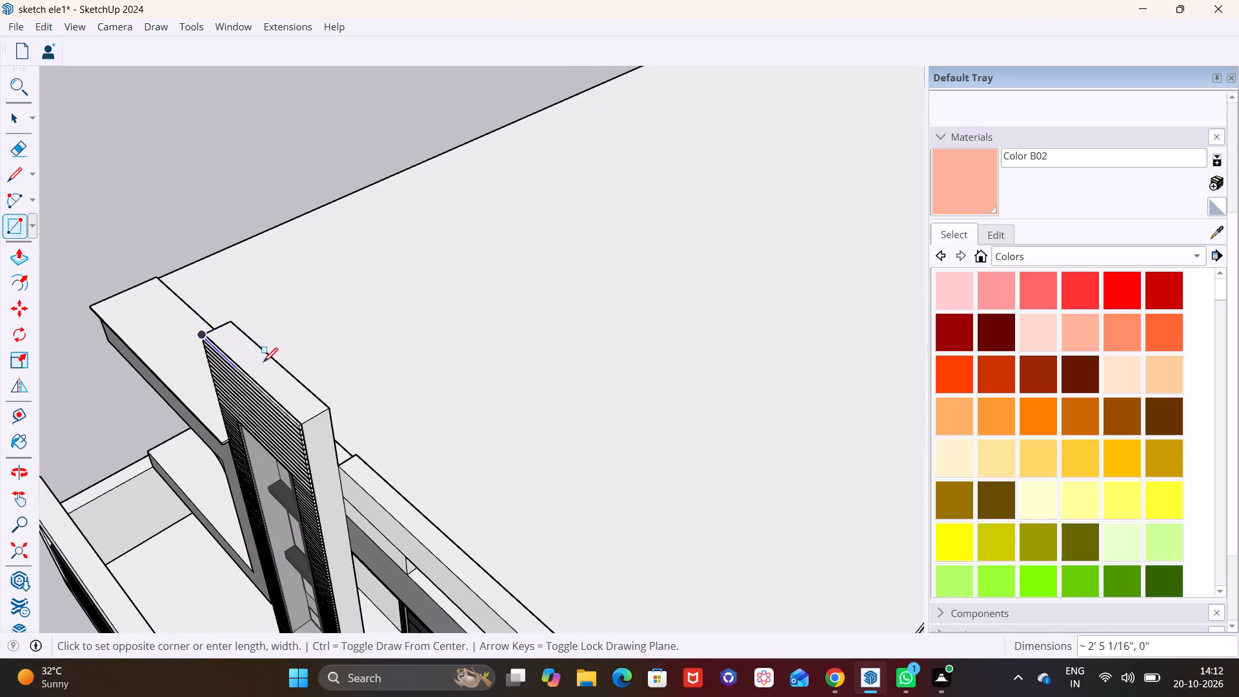
click(276, 363)
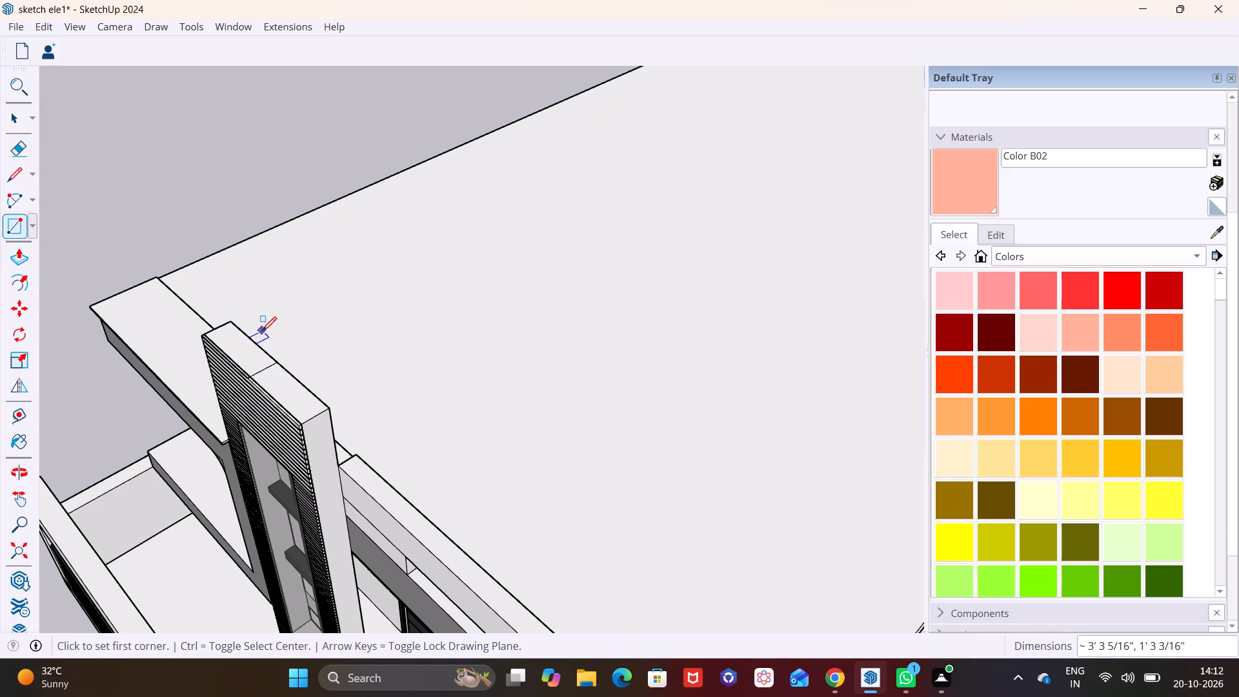
Push/Pull the new rectangle on the tower's top upward about 3 9/16" to form a thin raised block.
key(space)
click(238, 353)
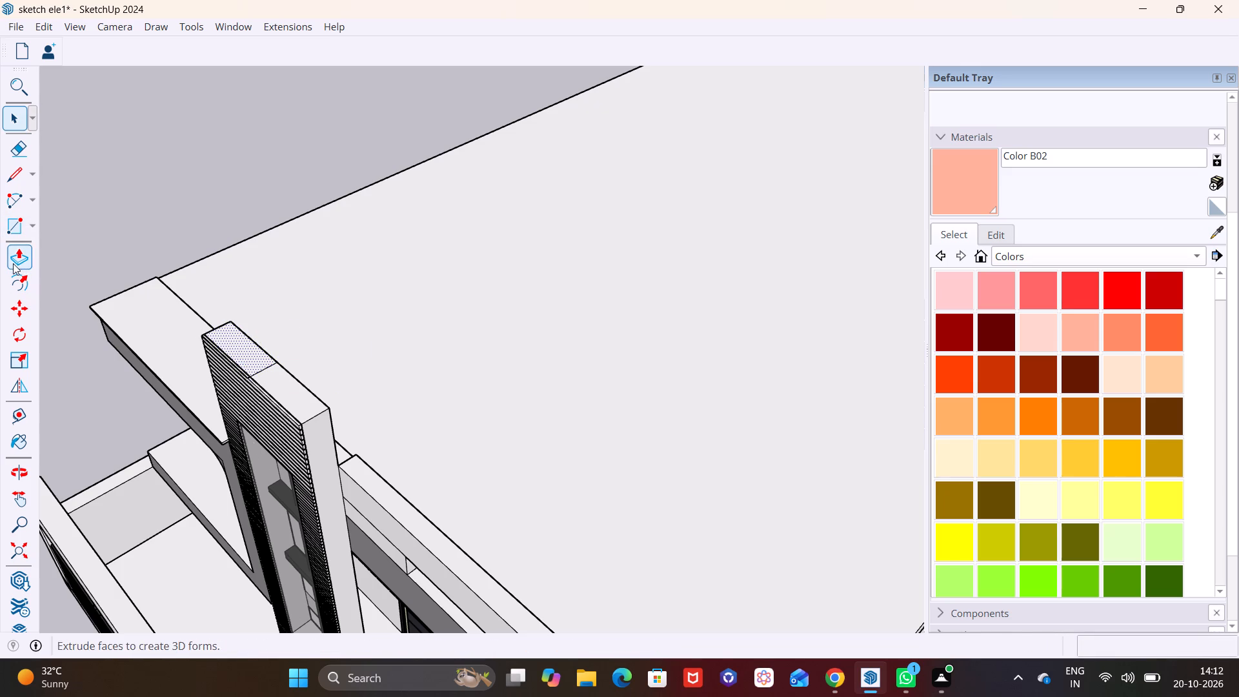
click(13, 263)
click(237, 339)
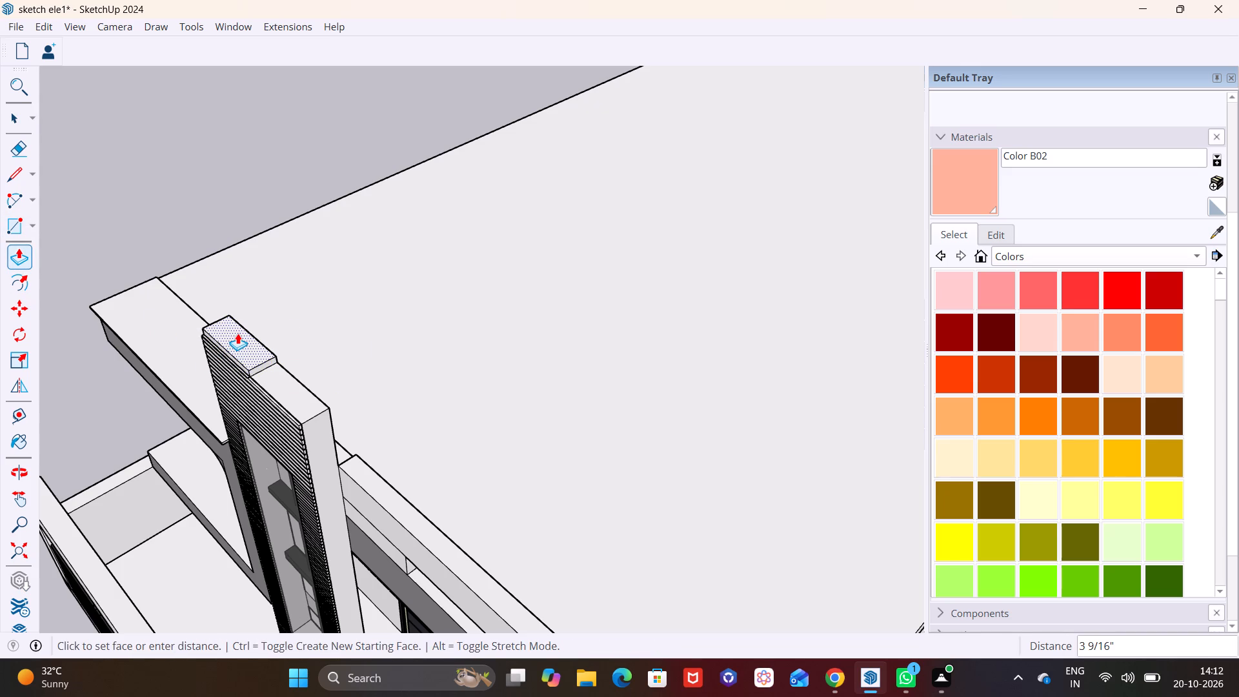
click(237, 333)
Draw a line about 3' 3" long across the tower's rear face along the base of the raised block.
middle_drag(343, 365, 159, 350)
scroll(186, 246, up, 6)
middle_drag(113, 306, 108, 307)
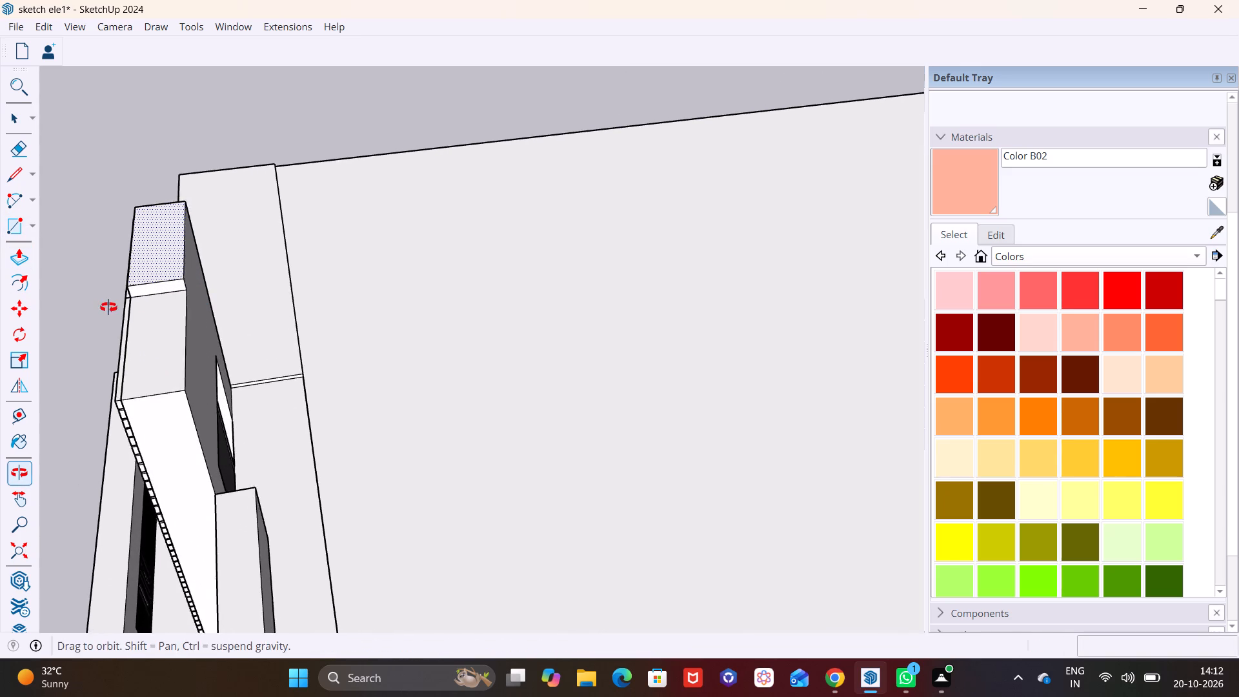
middle_drag(108, 307, 55, 307)
scroll(153, 247, up, 3)
middle_drag(199, 284, 38, 292)
click(13, 124)
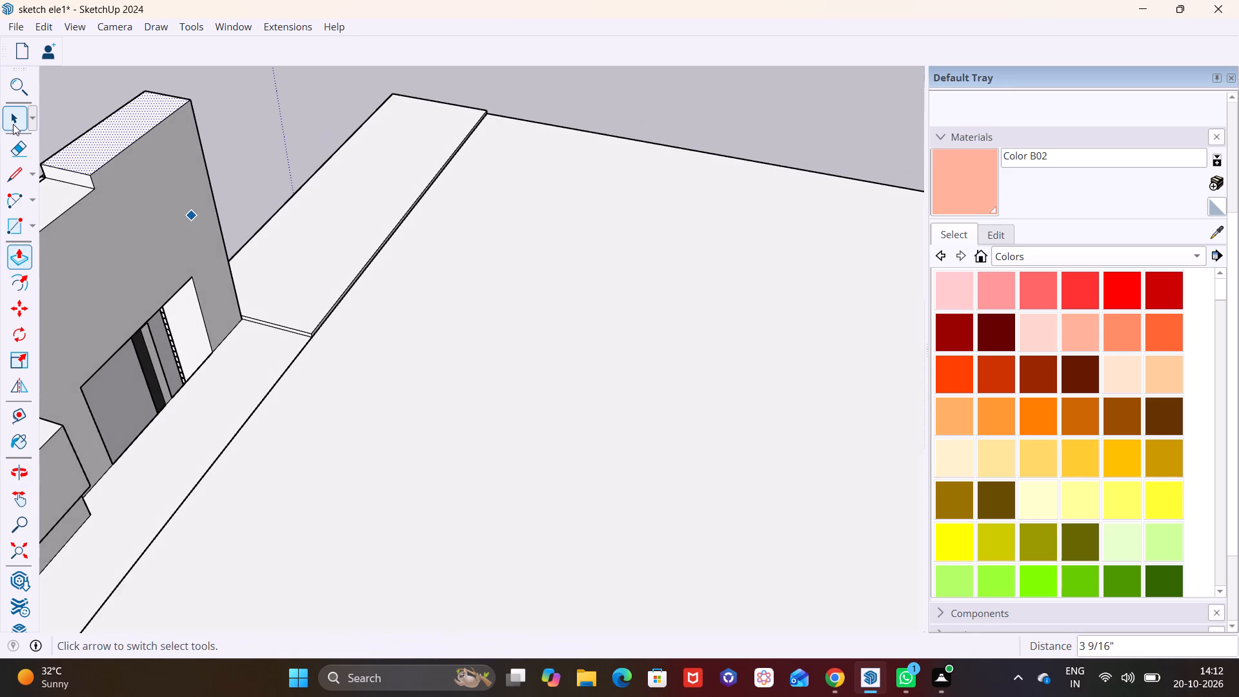
click(20, 177)
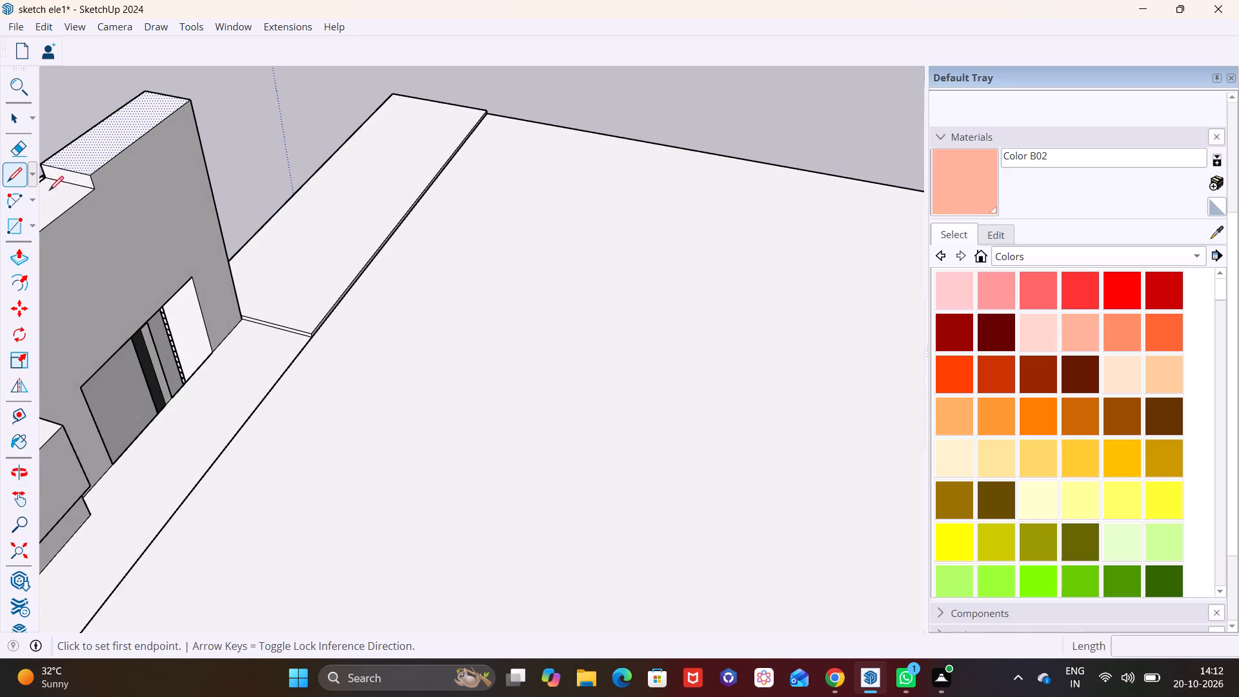
click(96, 189)
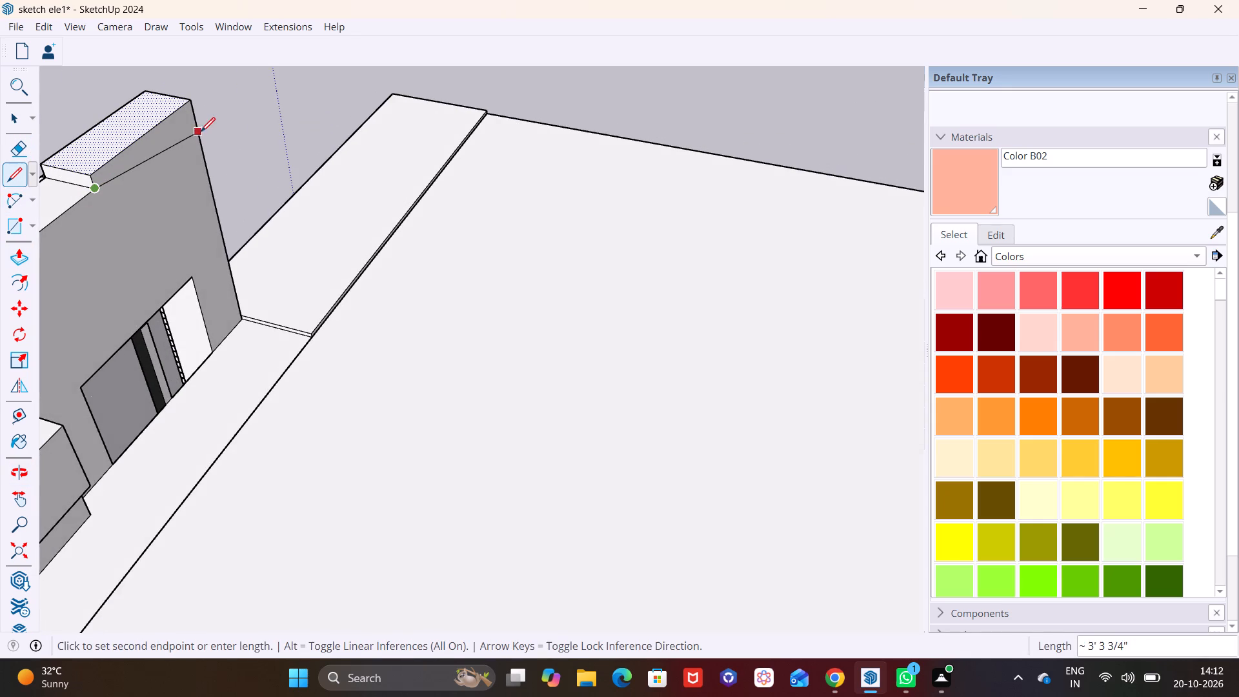
click(197, 120)
Push/Pull the raised block's rear face about 12' 10 9/16" backward over the house roof as a thin slab.
click(20, 119)
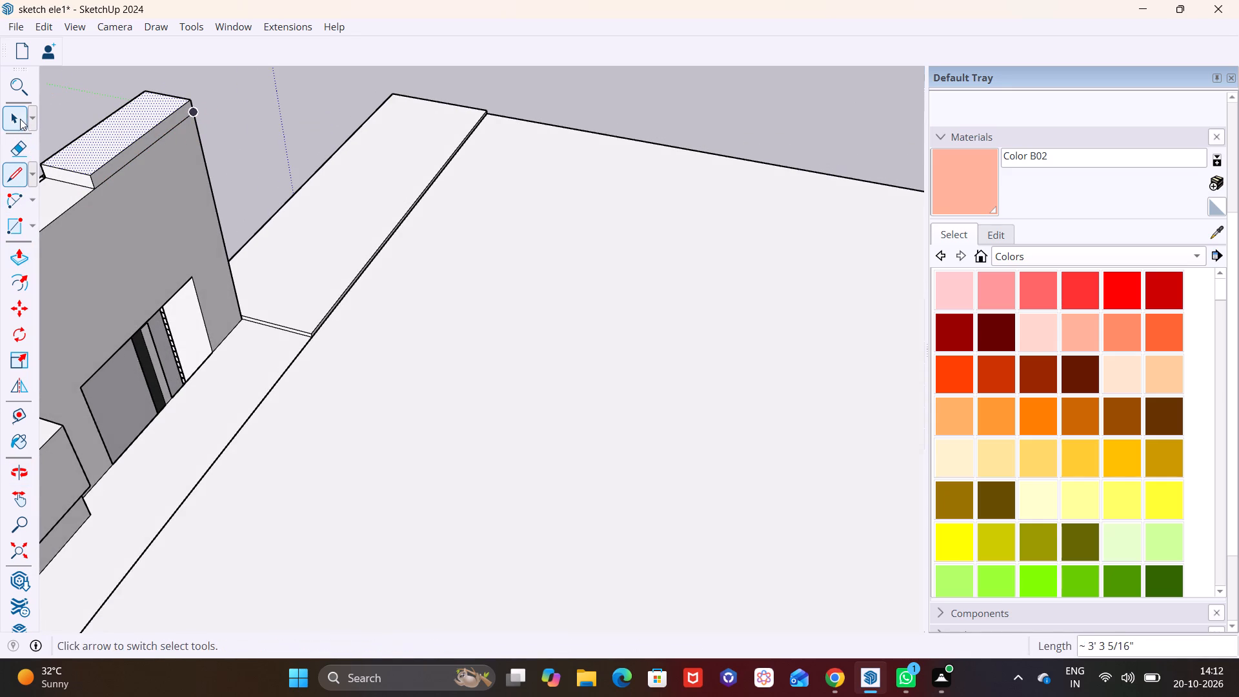
click(123, 159)
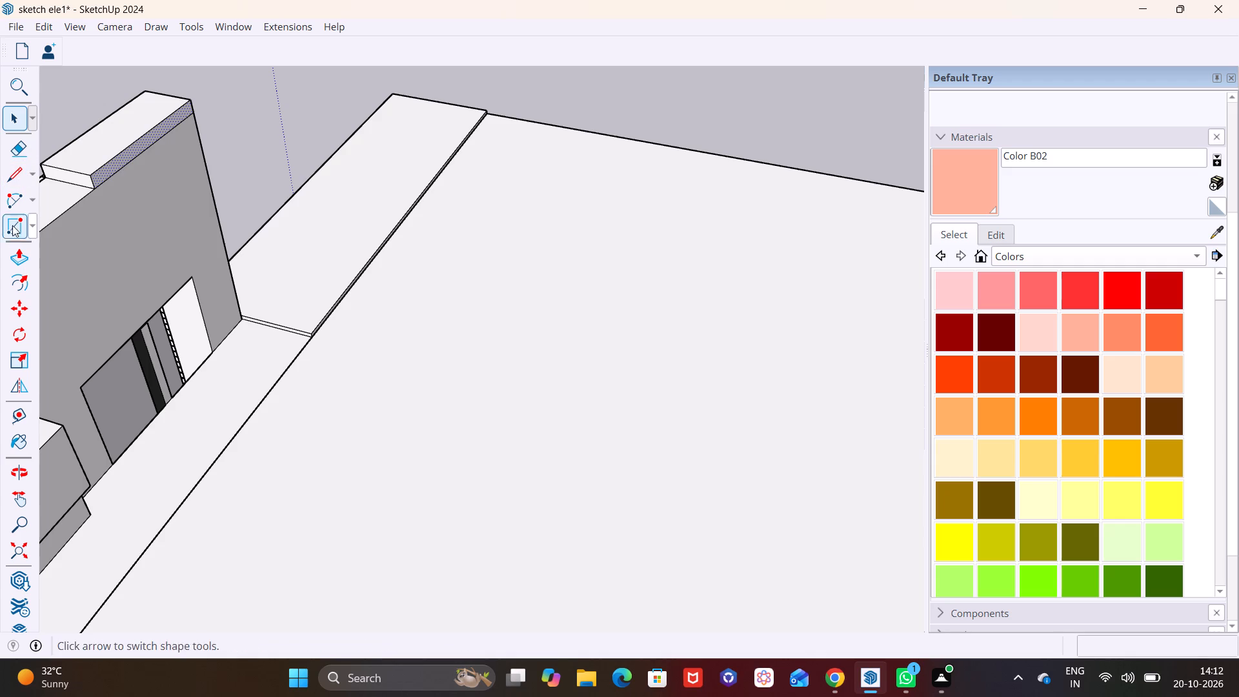
drag(14, 256, 19, 254)
click(110, 164)
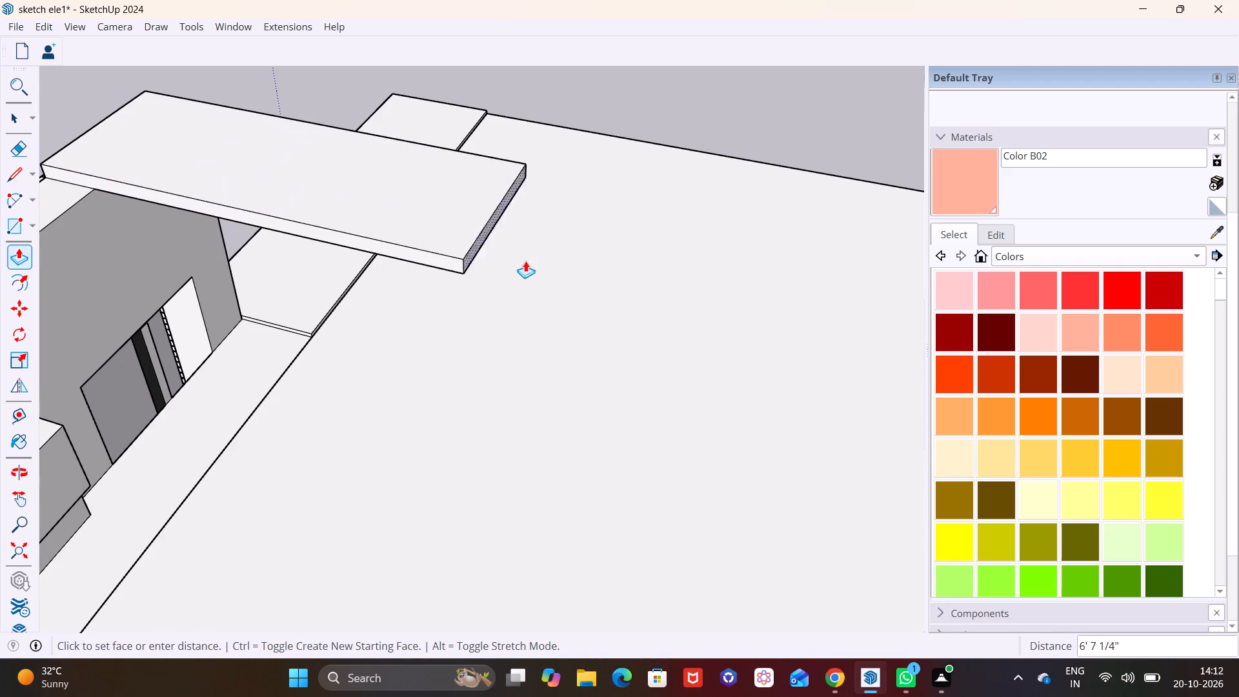
scroll(803, 315, down, 6)
click(796, 324)
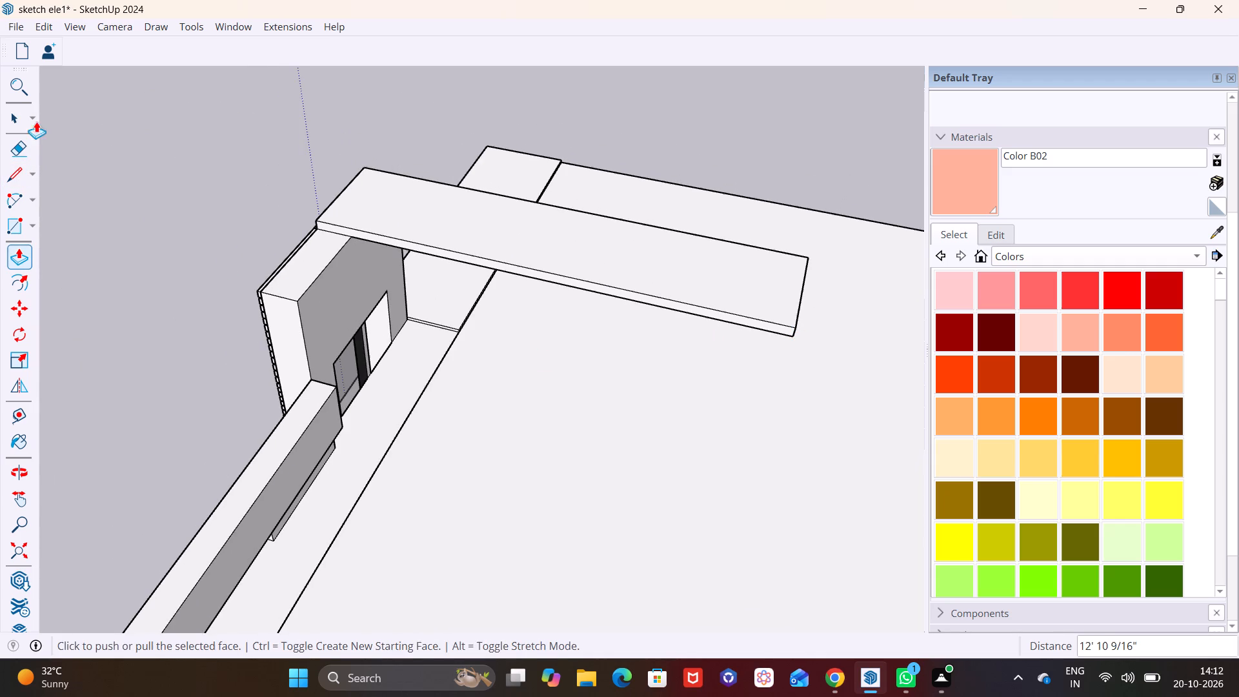
Push/Pull the slab's side face about 3' 3" across the tower's other half, and extend it further past the tower's side.
click(23, 121)
click(385, 237)
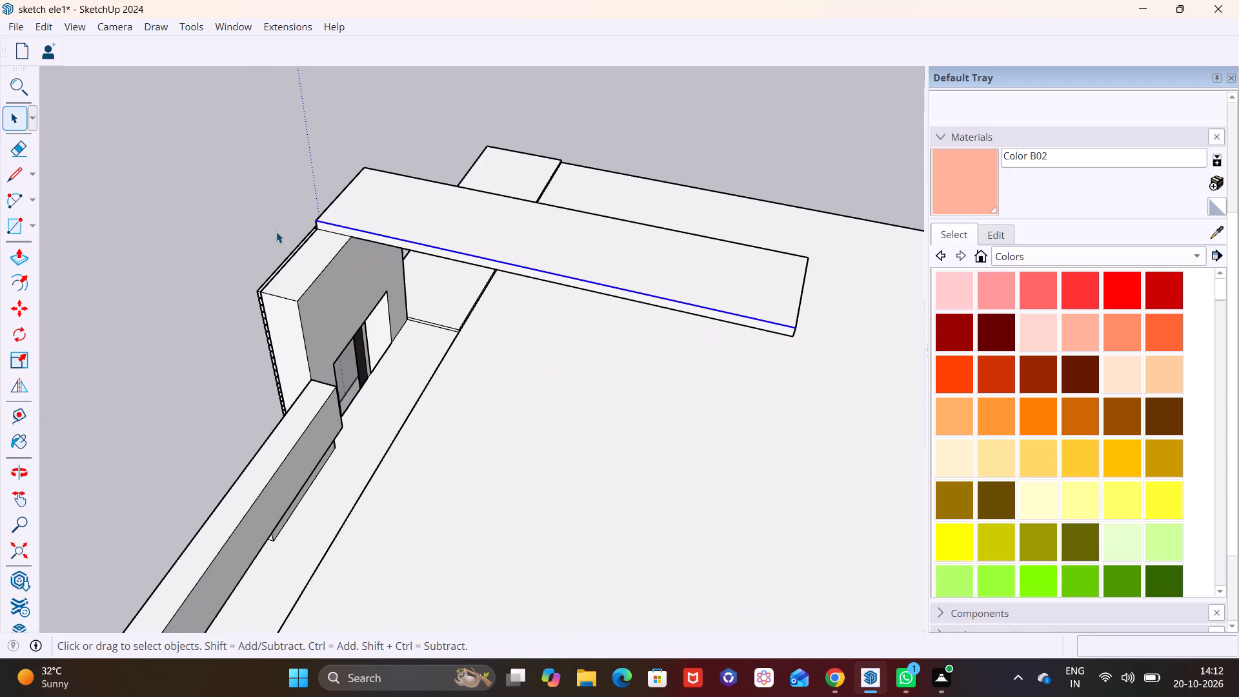
click(394, 243)
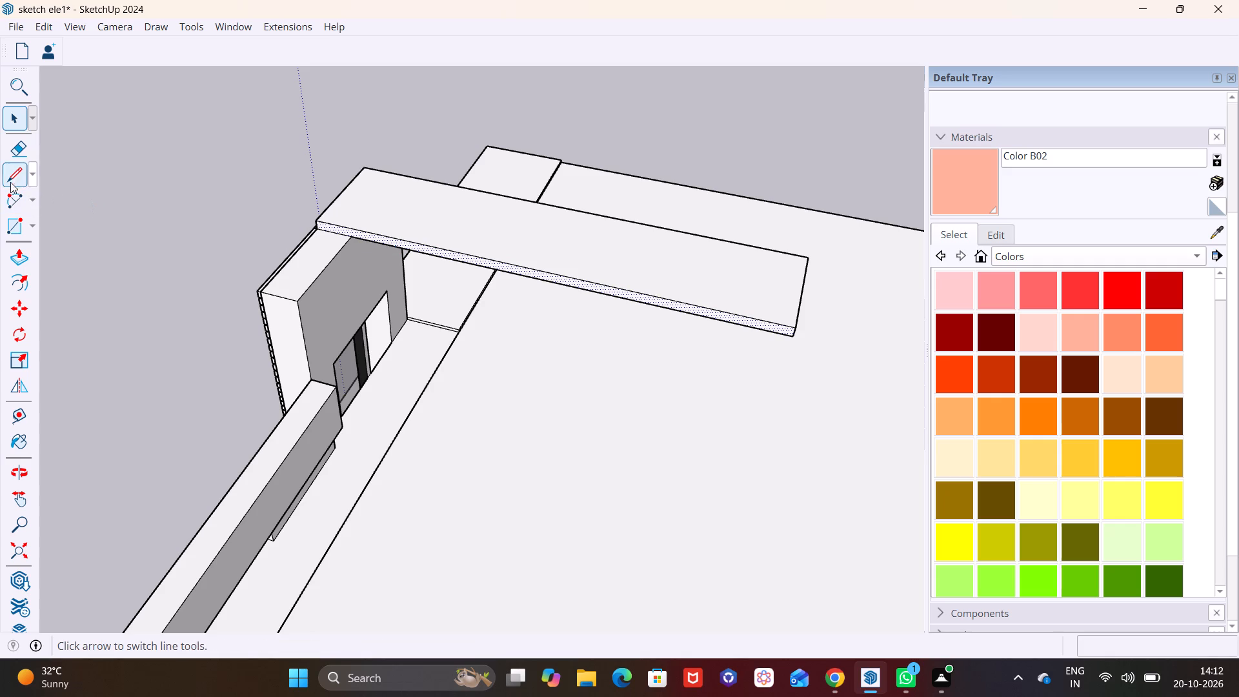
click(23, 249)
click(367, 236)
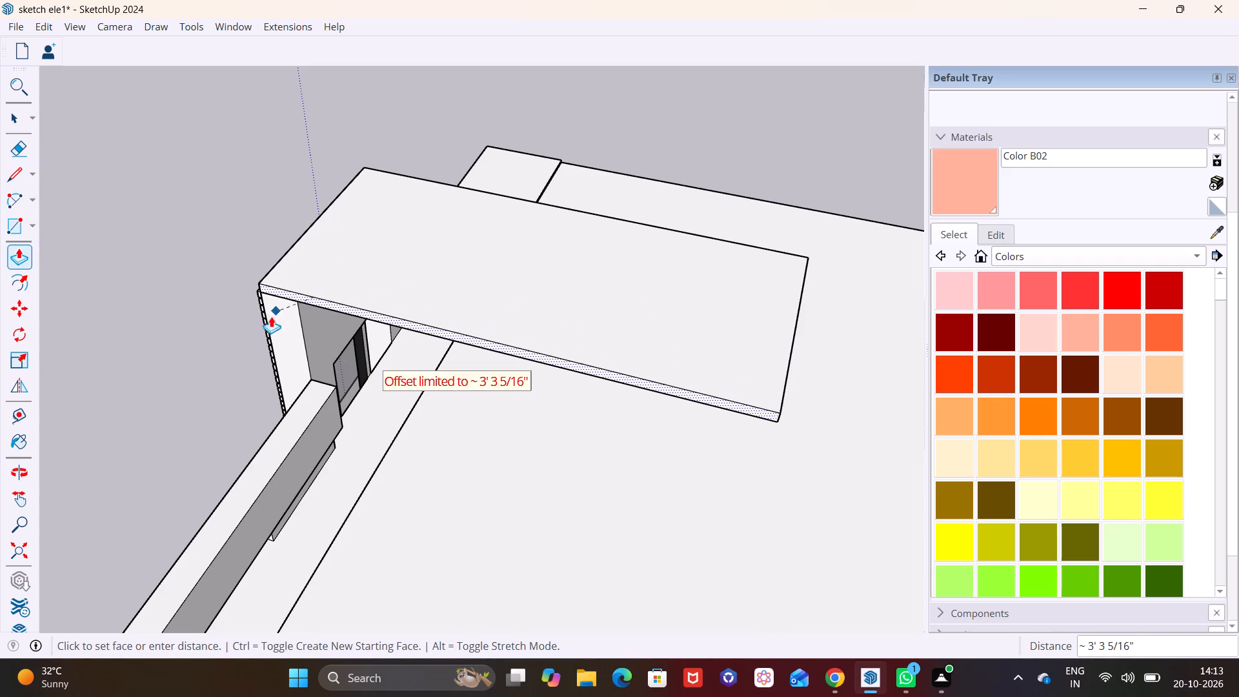
click(248, 342)
click(332, 308)
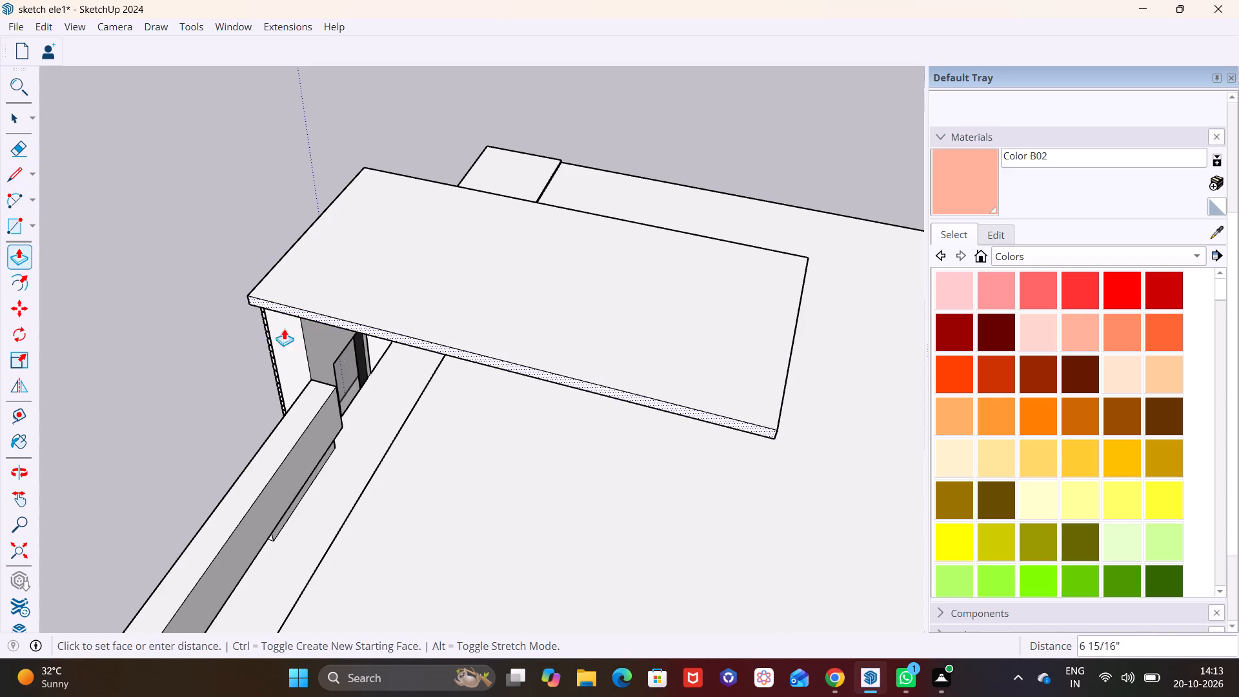
click(158, 412)
Draw a line about 1' 2" long across the tower's gate-side face at the slab's underside to separate the slab edge.
scroll(376, 328, down, 4)
middle_drag(373, 348, 737, 396)
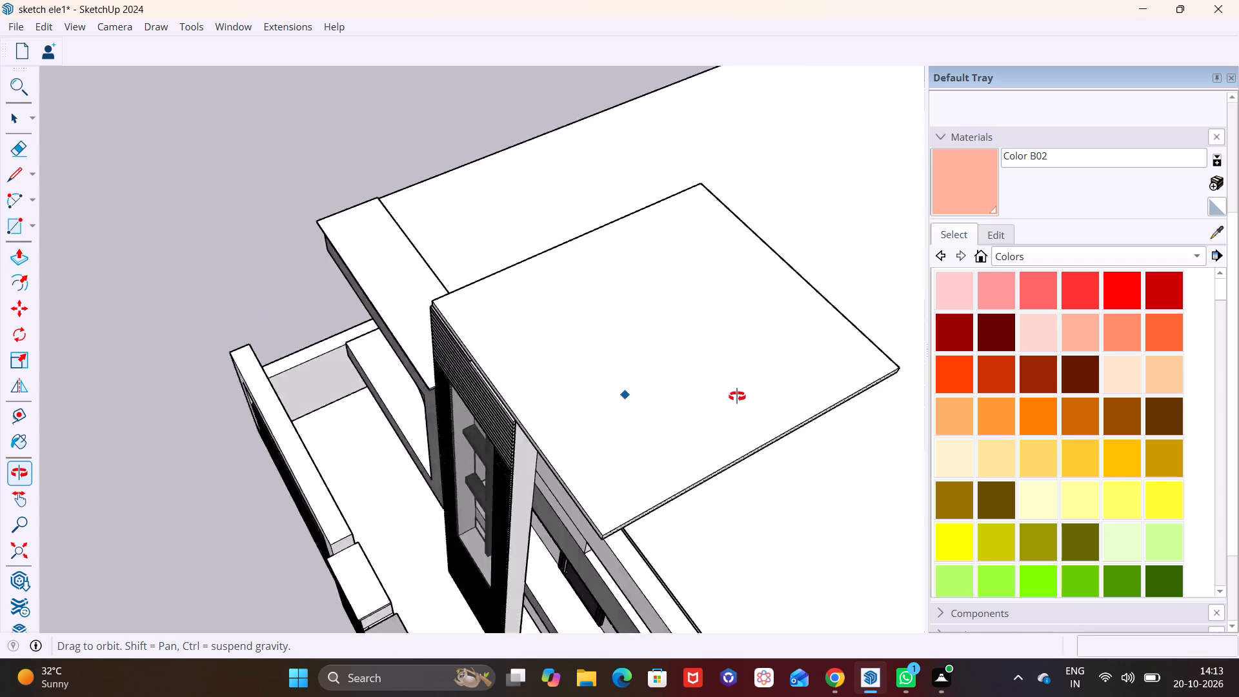
middle_drag(737, 396, 862, 293)
middle_drag(434, 299, 739, 256)
scroll(610, 158, up, 11)
click(23, 117)
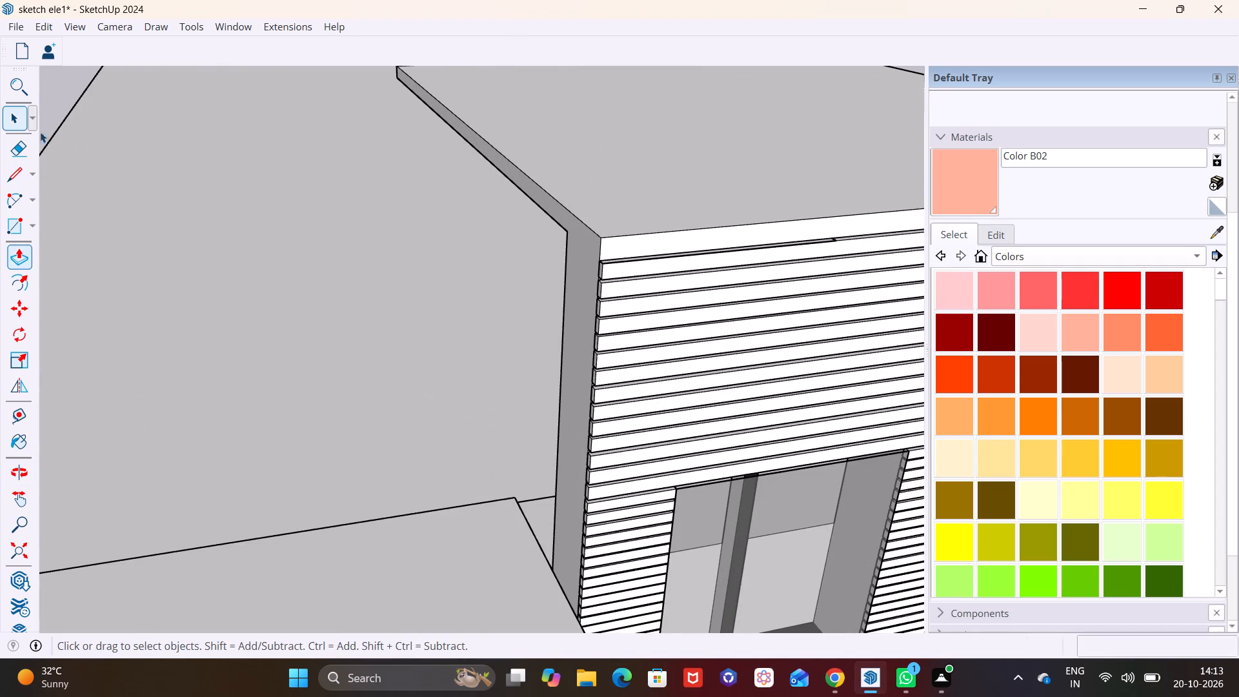
click(560, 216)
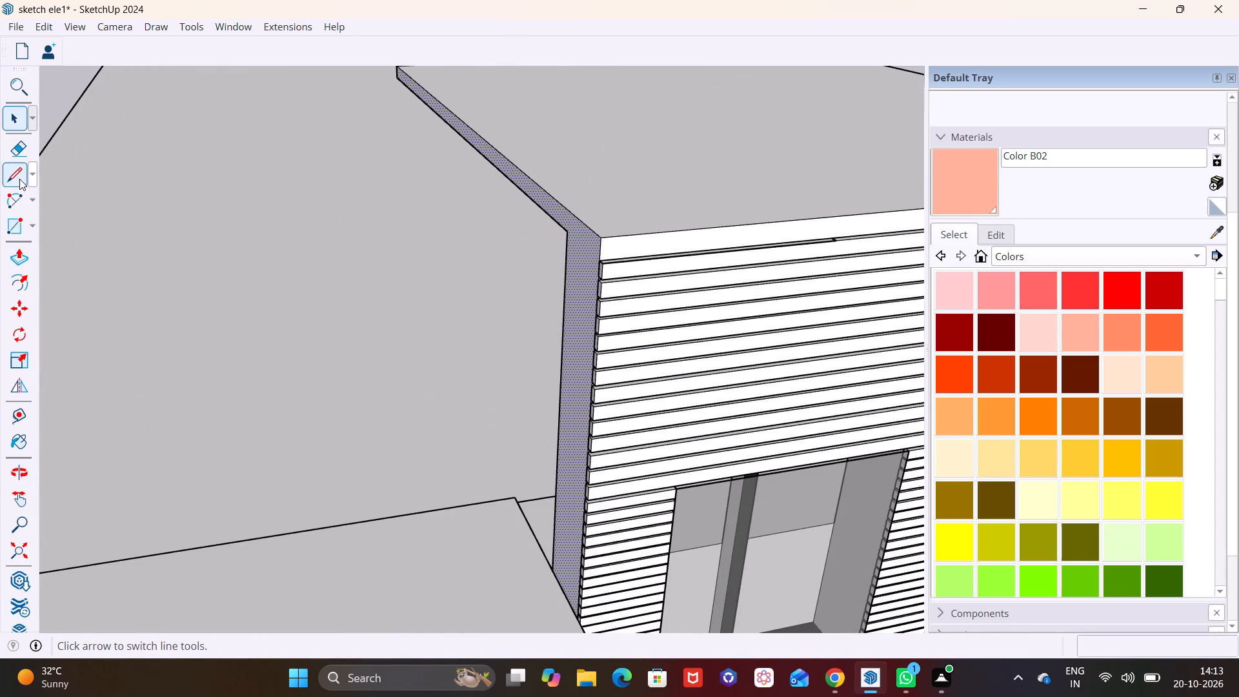
click(19, 173)
click(569, 236)
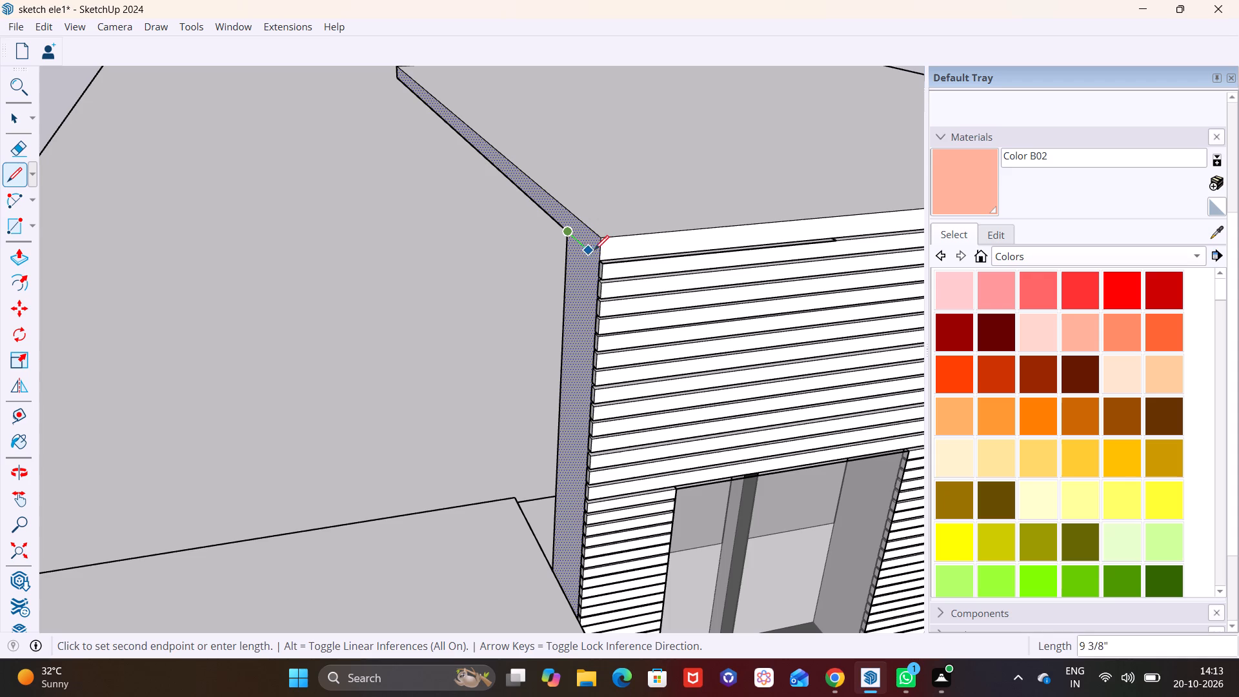
click(601, 254)
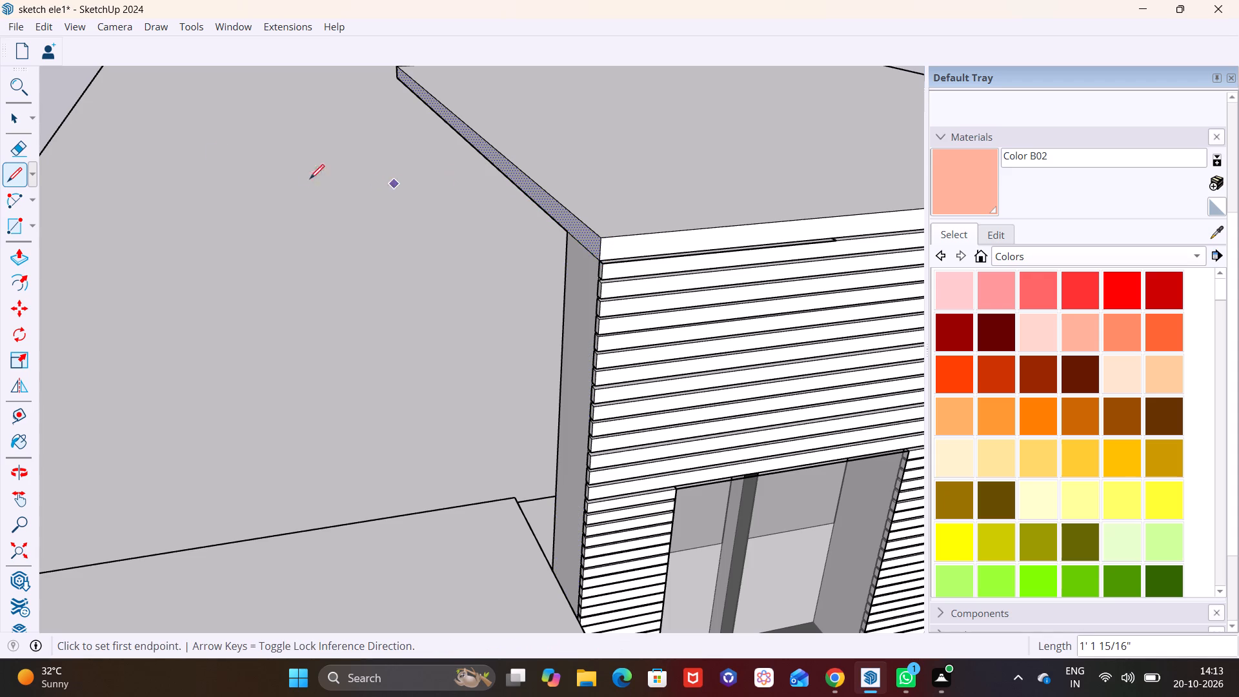
Push/Pull the slab's gate-side edge about 5' 11 13/16" outward past the tower.
click(19, 255)
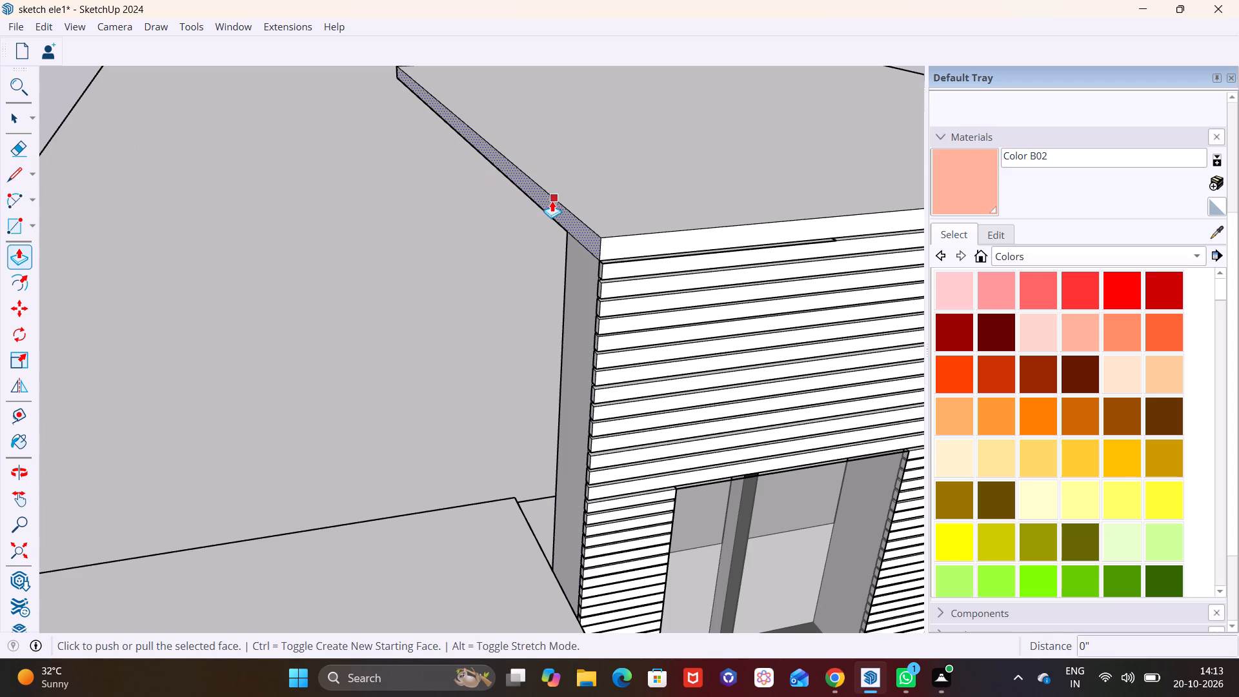
click(552, 203)
click(98, 262)
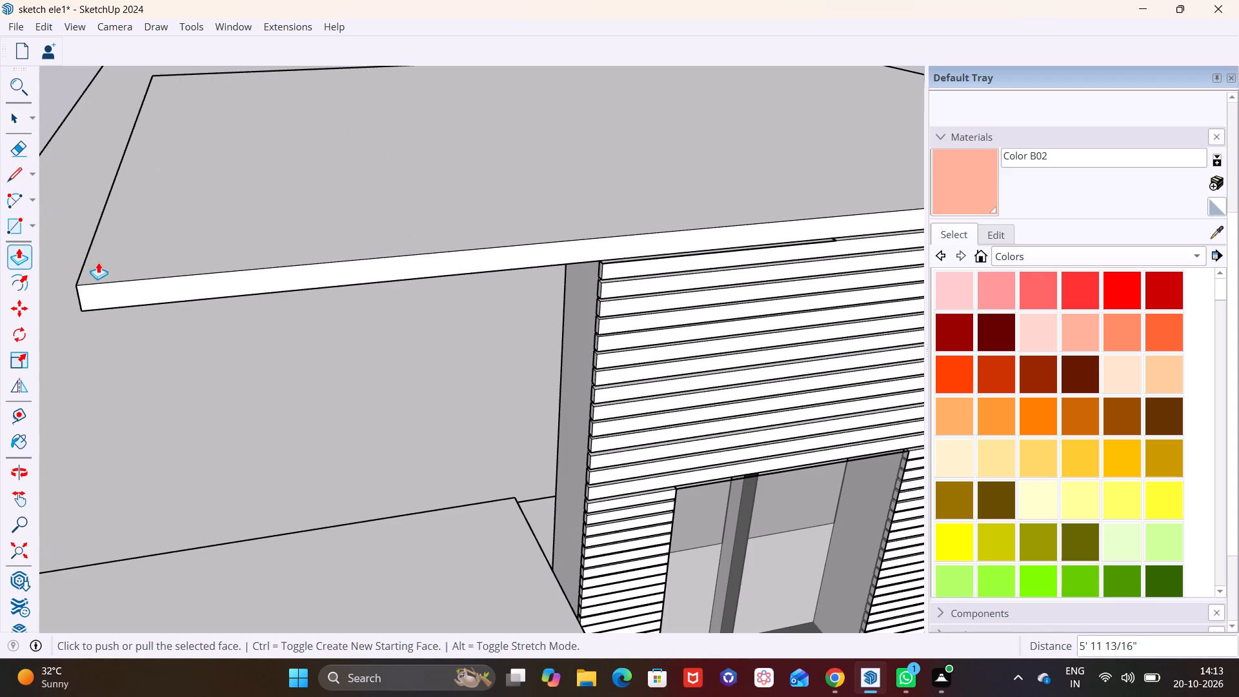
Examine the tower's overhanging roof slab from the front, the side and the rear.
scroll(288, 263, down, 9)
middle_drag(501, 387, 388, 237)
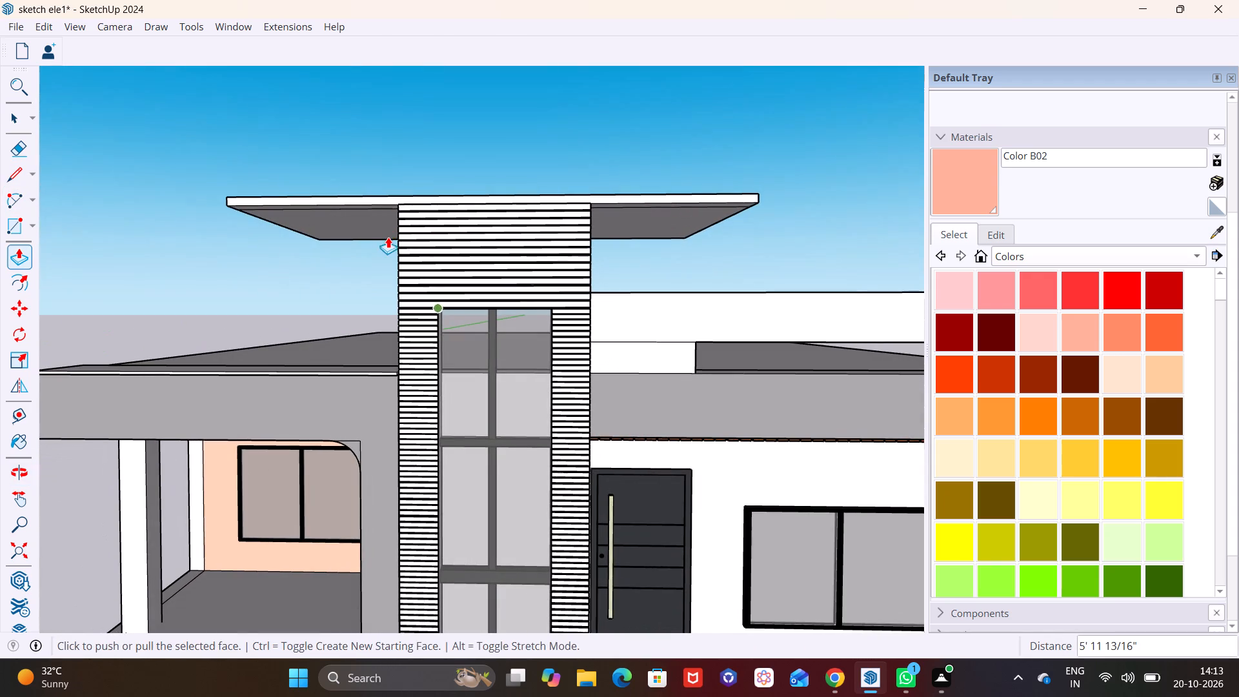
scroll(529, 243, up, 1)
middle_drag(529, 243, 50, 352)
scroll(453, 313, down, 2)
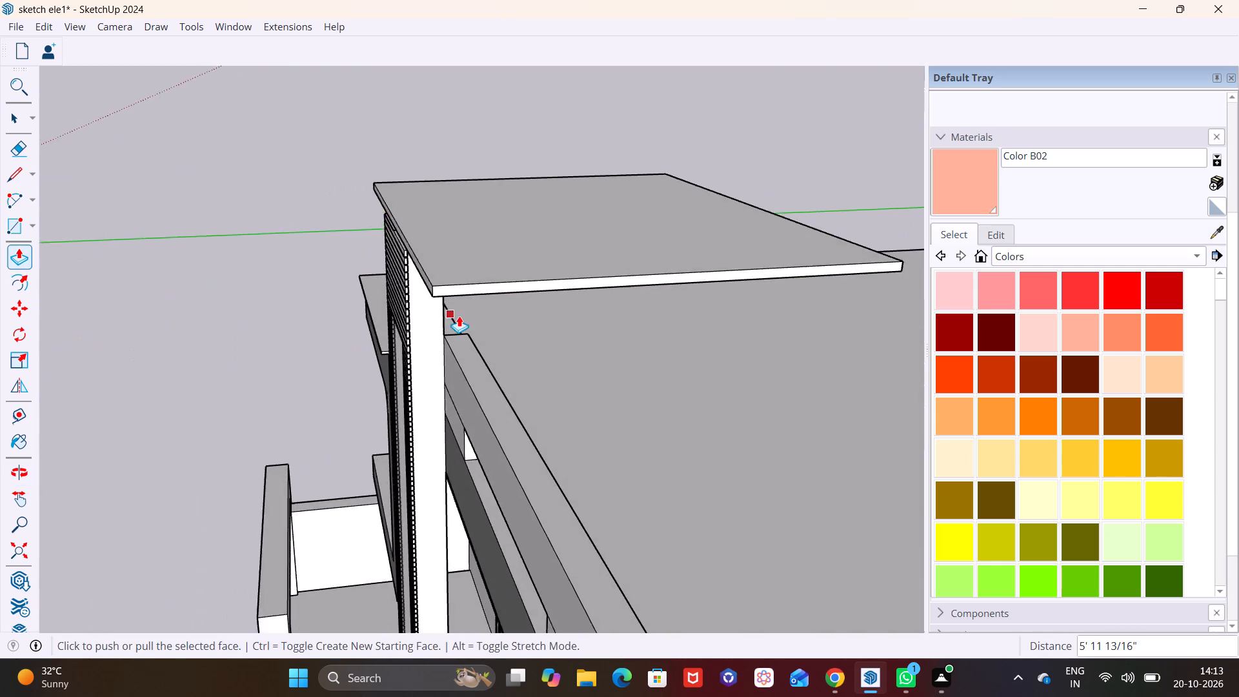
scroll(459, 316, down, 4)
middle_drag(449, 327, 259, 334)
scroll(456, 292, up, 3)
middle_drag(470, 288, 219, 272)
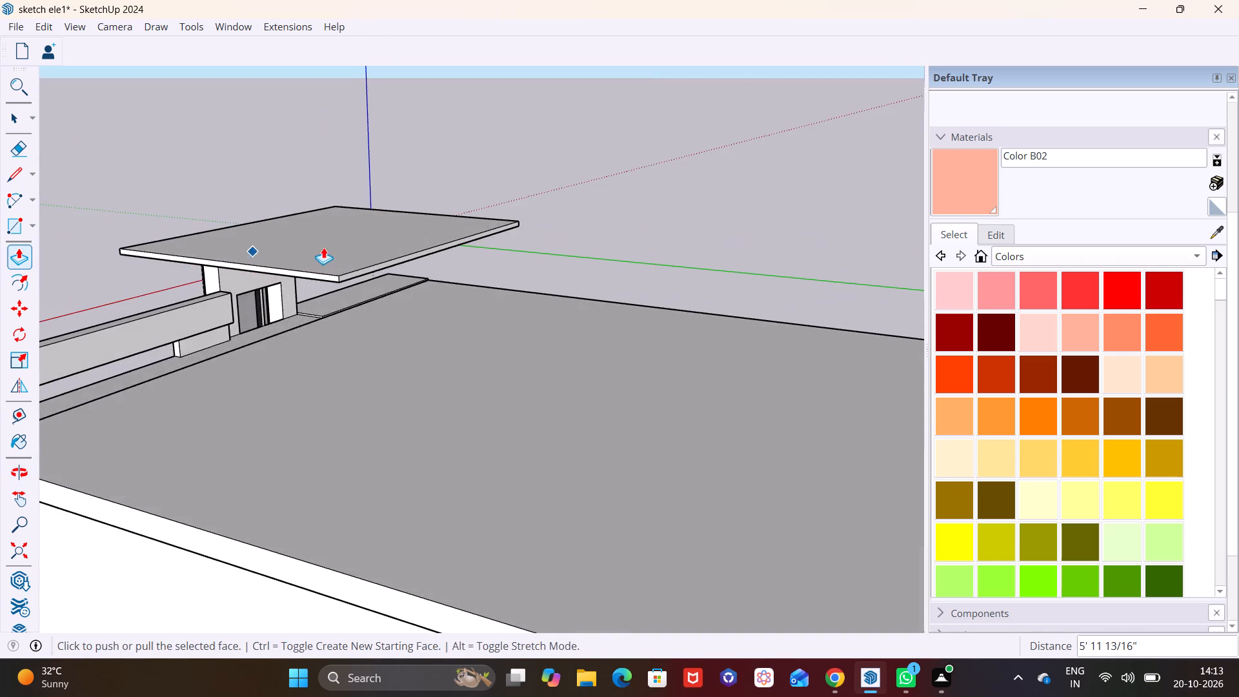
scroll(337, 247, up, 7)
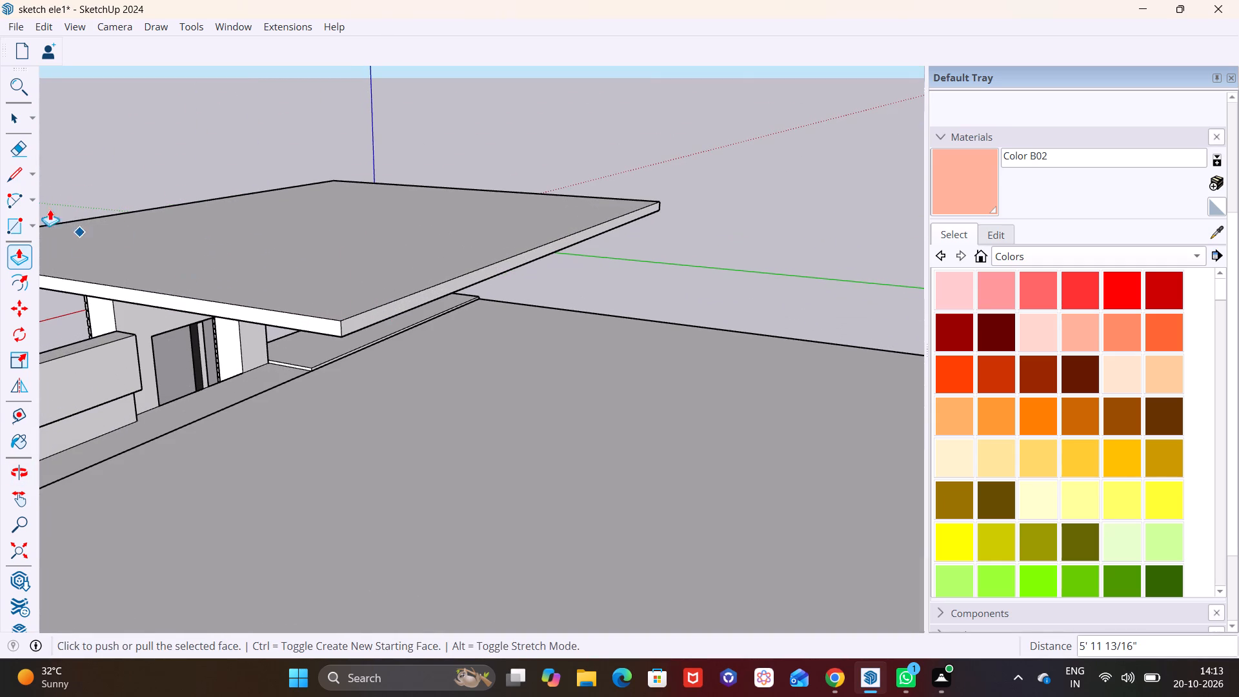
Push/Pull the rear edge face of the tower's roof slab about 3' 10 9/16" outward over the main roof.
click(10, 110)
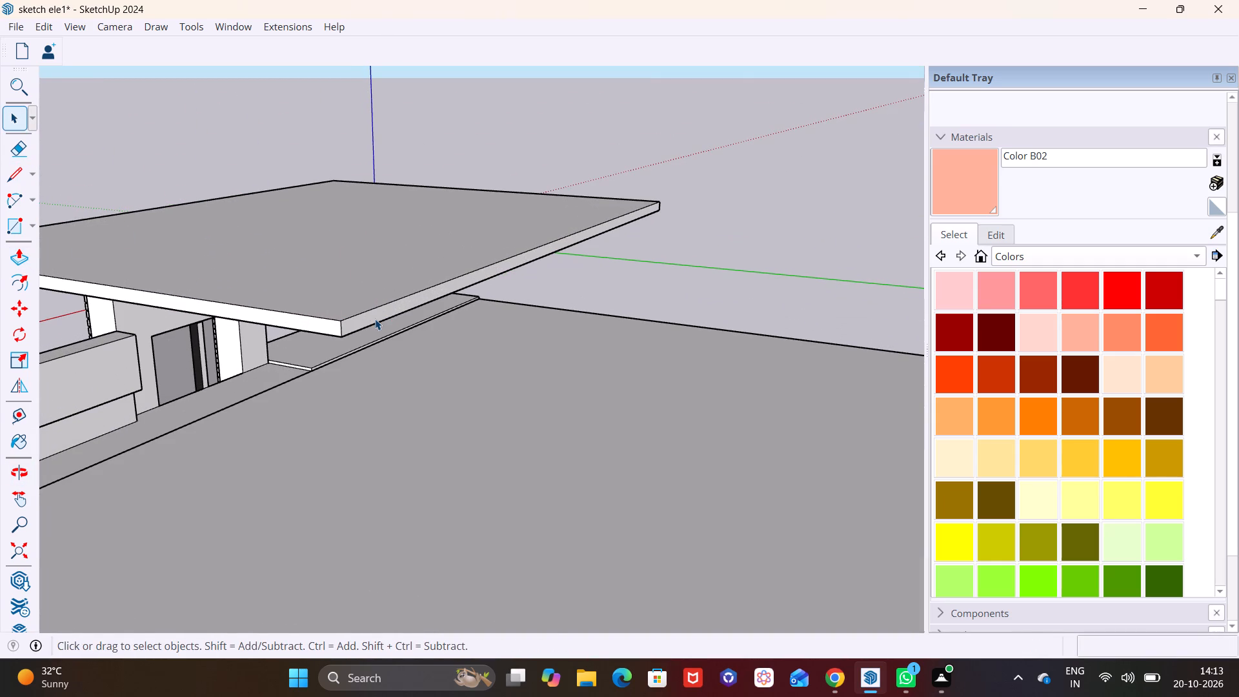
click(375, 319)
click(26, 256)
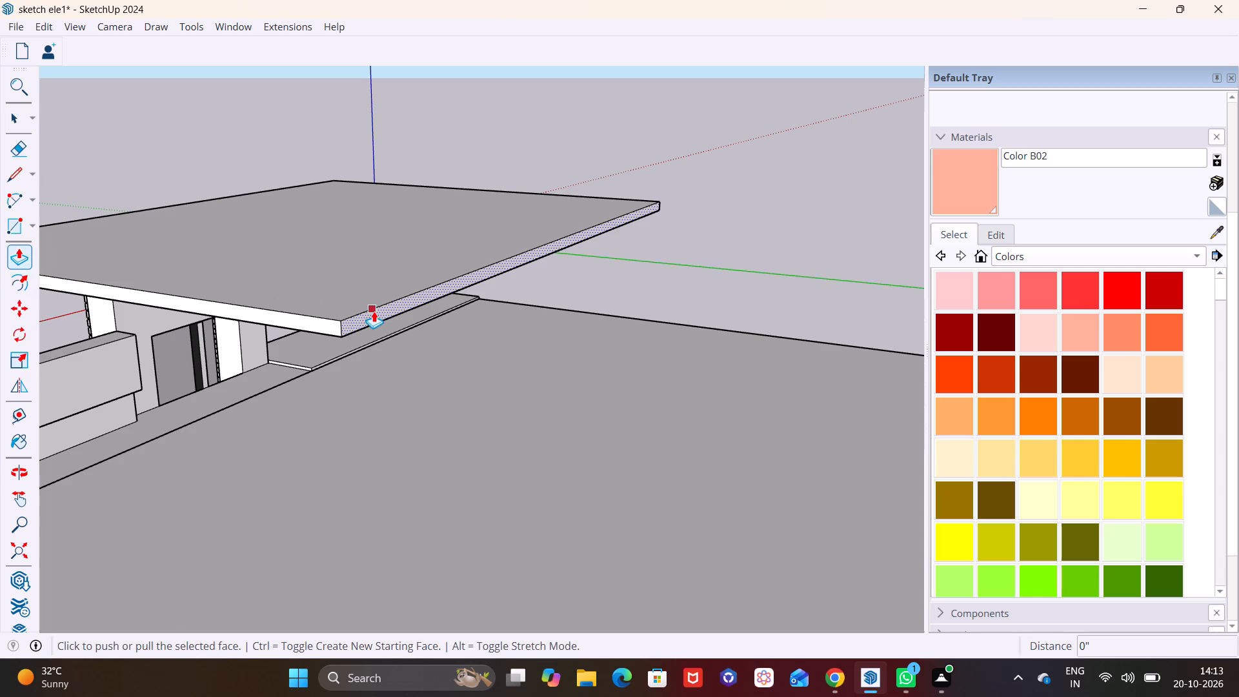
click(374, 311)
click(559, 373)
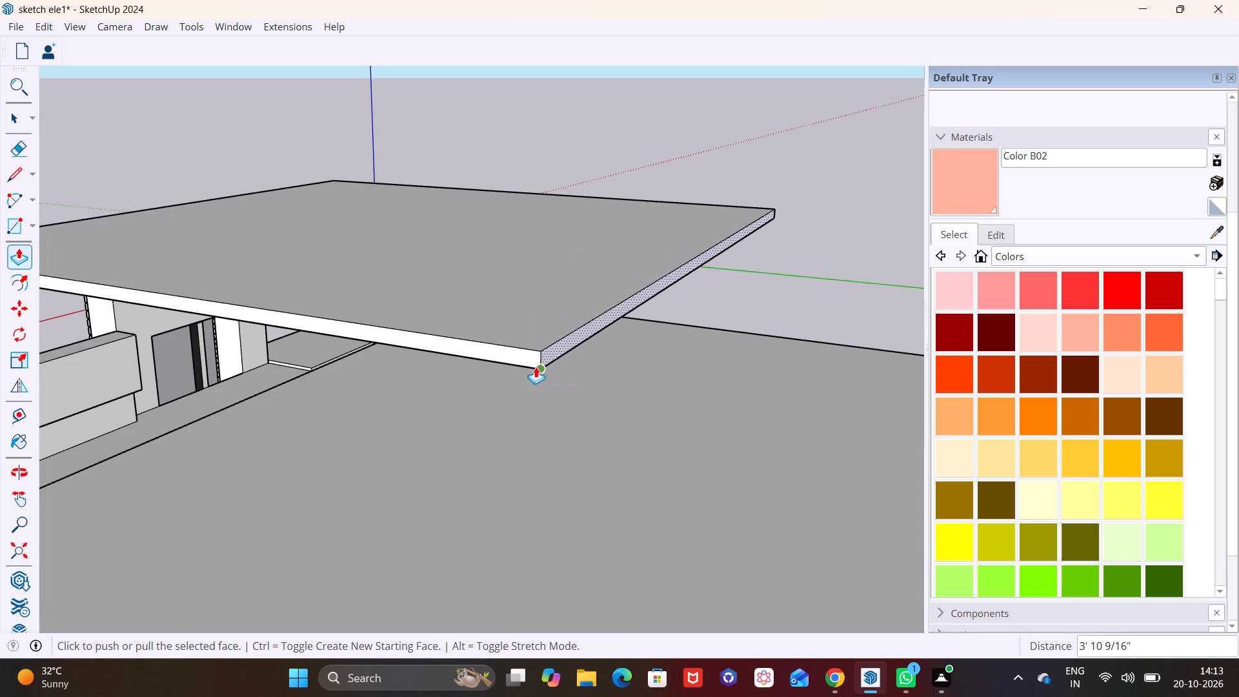
Draw a line about 18' 2" long across the slab's underside, parallel to and just inside its rear edge.
scroll(536, 367, down, 7)
middle_drag(551, 382, 913, 301)
scroll(414, 354, down, 4)
middle_drag(452, 385, 904, 295)
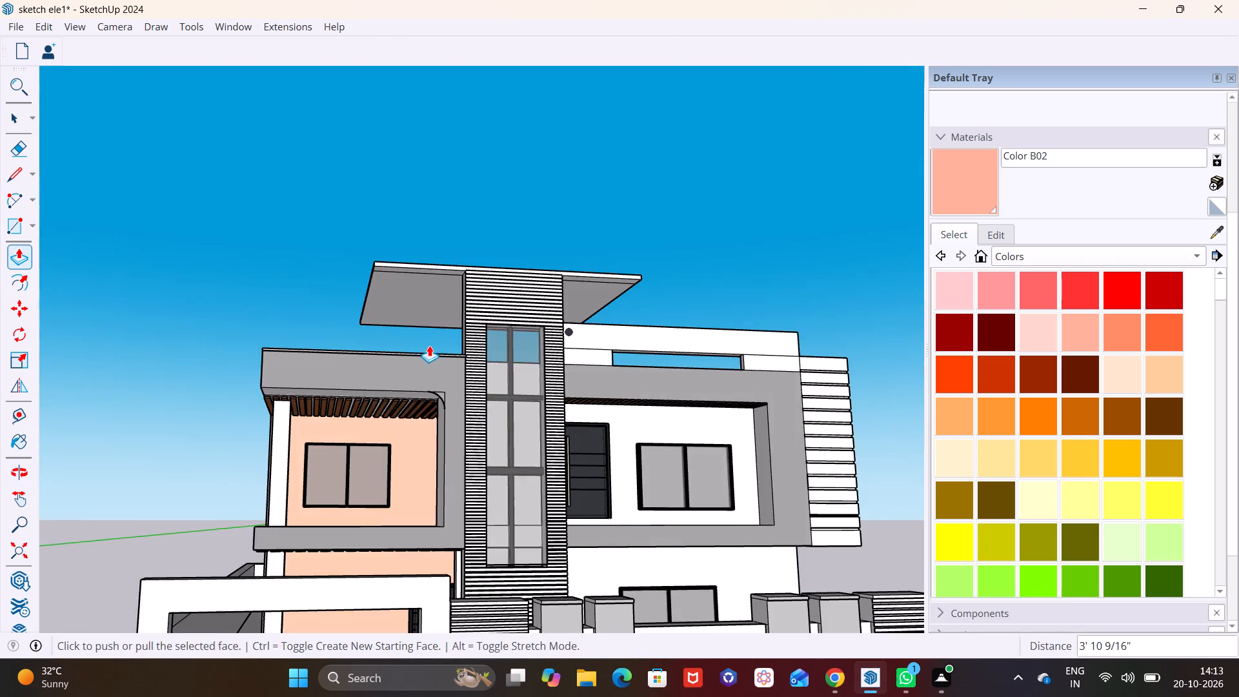
middle_drag(418, 384, 684, 403)
scroll(314, 279, up, 1)
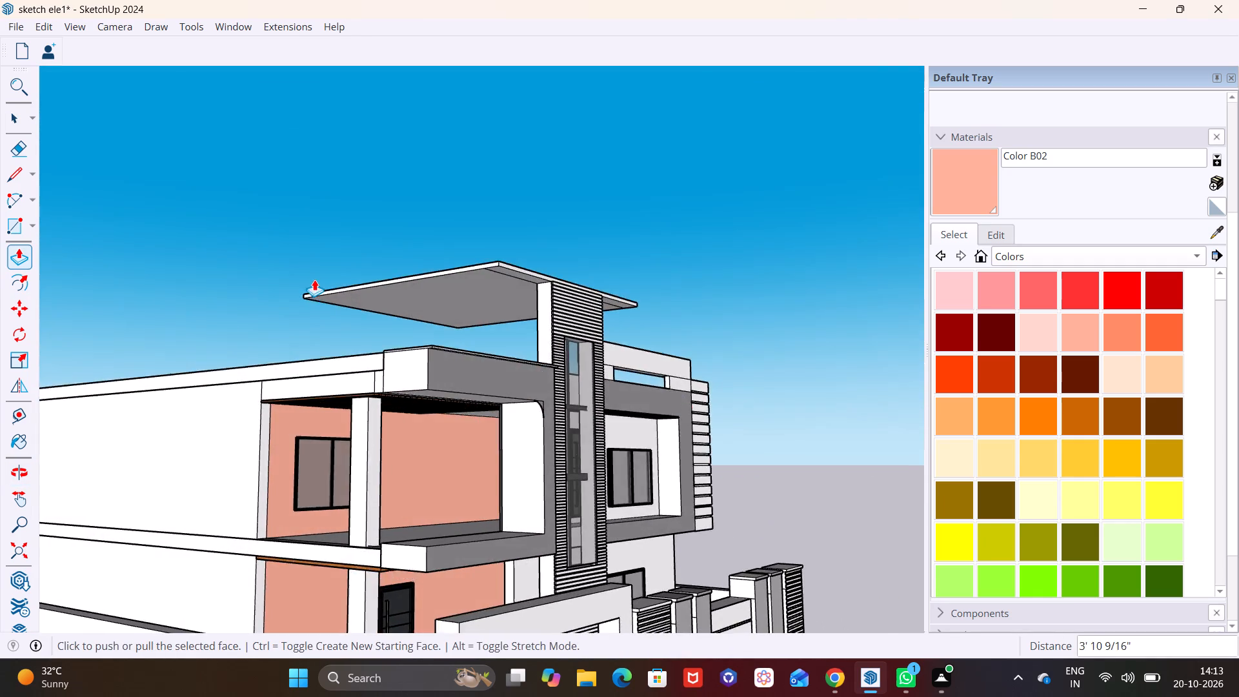
scroll(314, 279, up, 8)
middle_drag(364, 328, 371, 313)
middle_drag(374, 308, 403, 277)
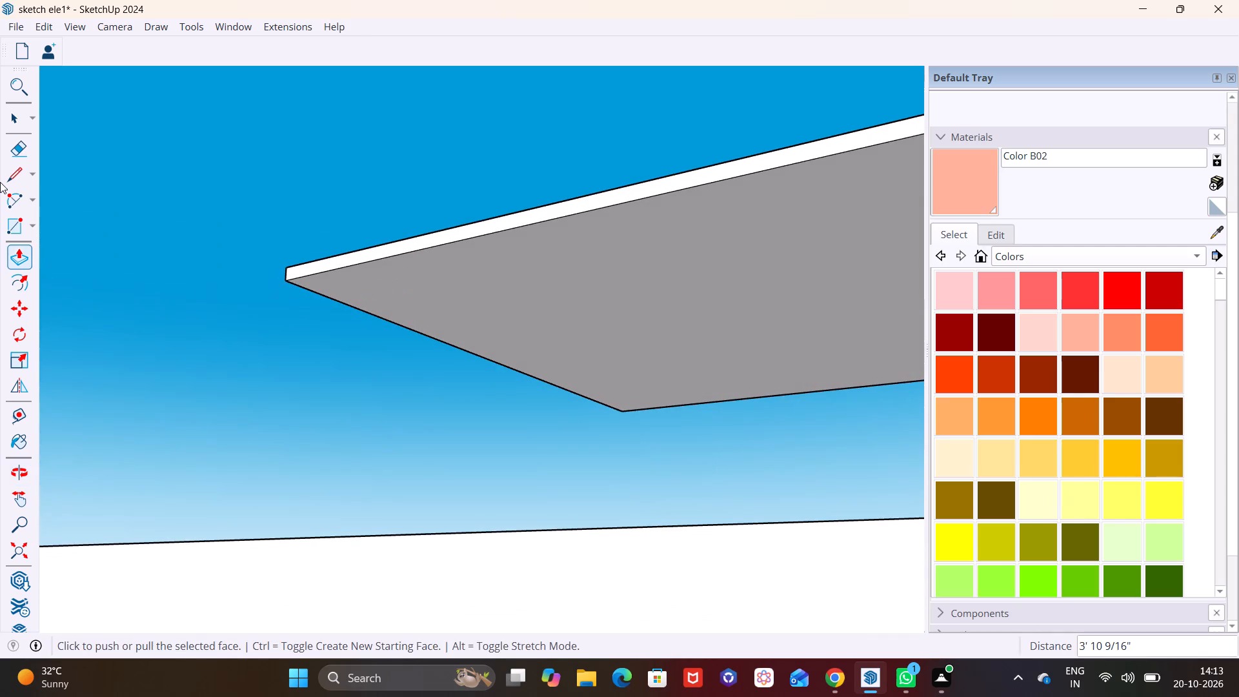
click(10, 176)
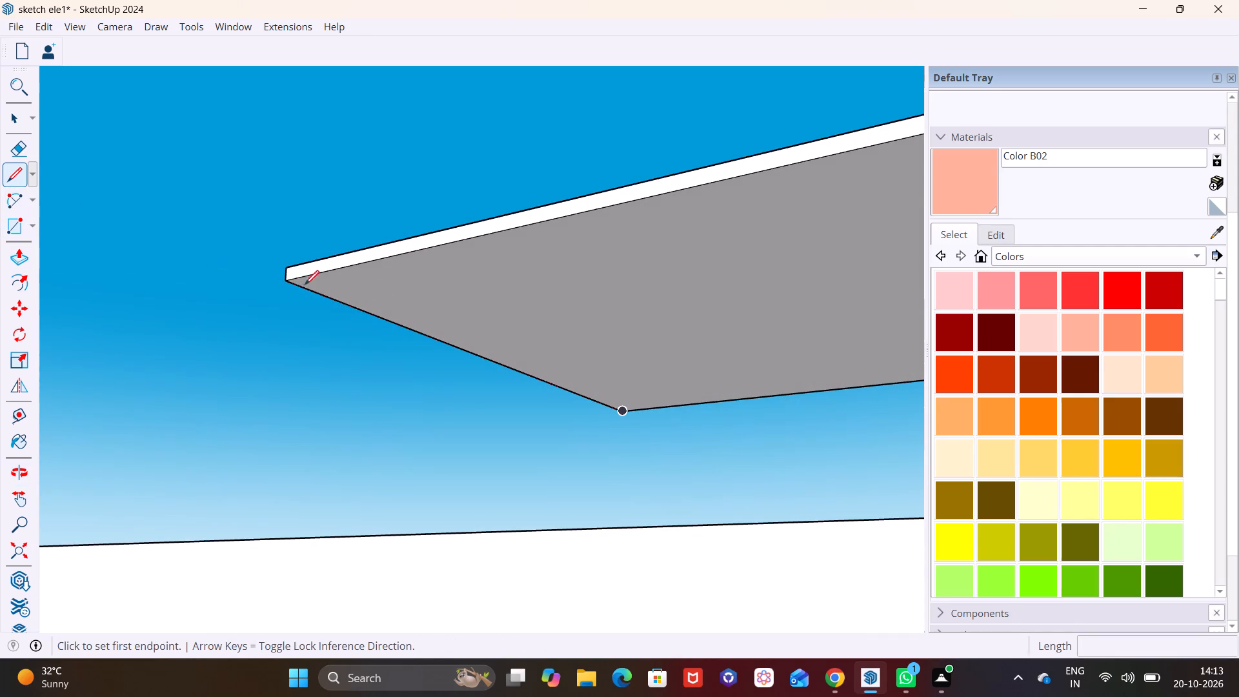
click(312, 277)
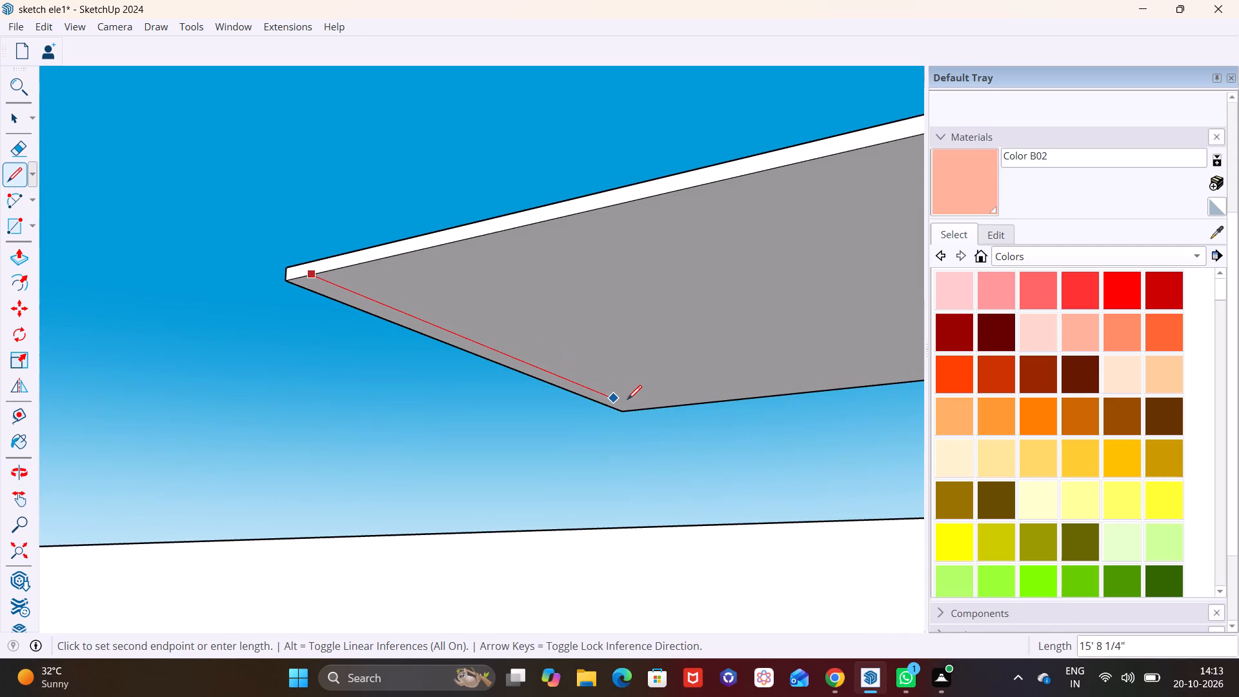
click(639, 405)
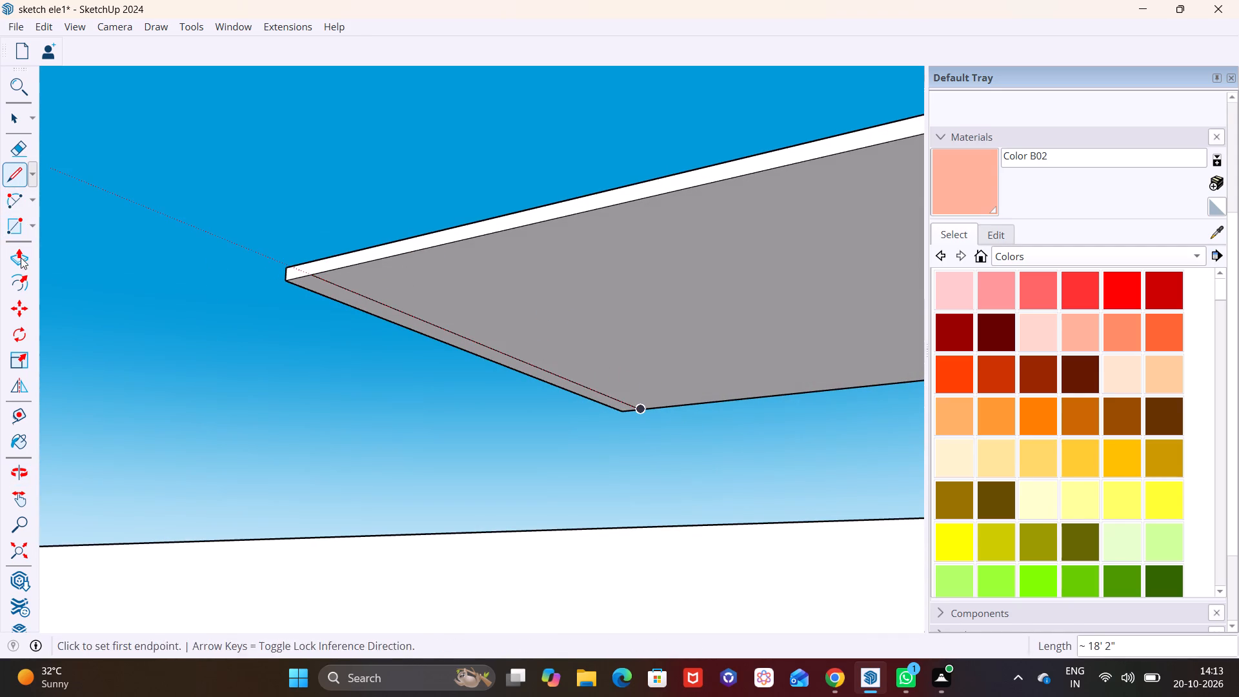
Push/Pull the narrow strip under the slab's rear edge about 5' 10 1/8" down to the main roof as a support wall.
click(19, 125)
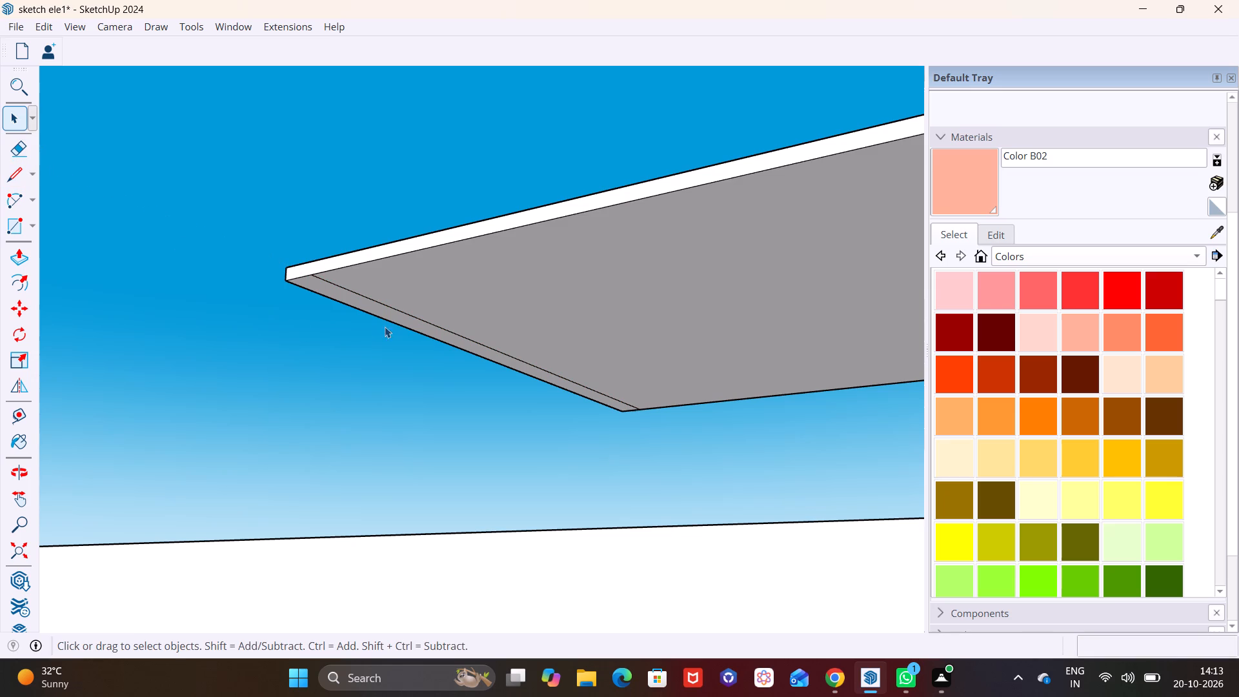
click(385, 313)
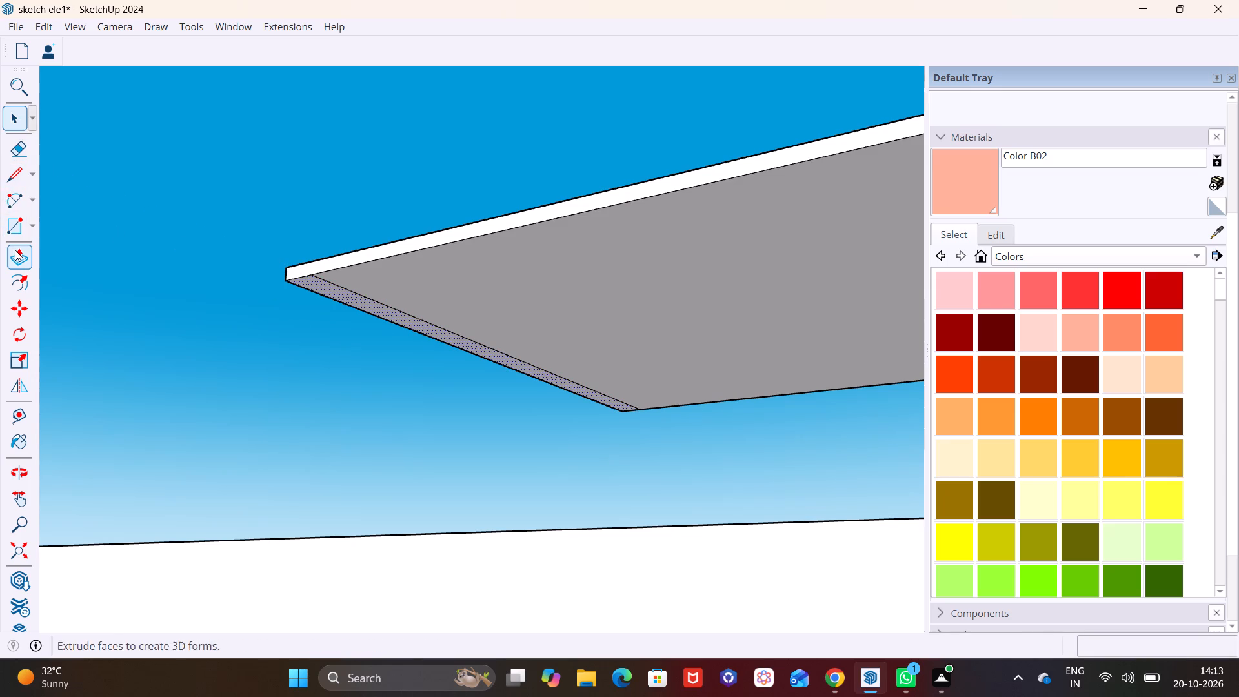
click(15, 250)
click(343, 291)
scroll(332, 436, down, 7)
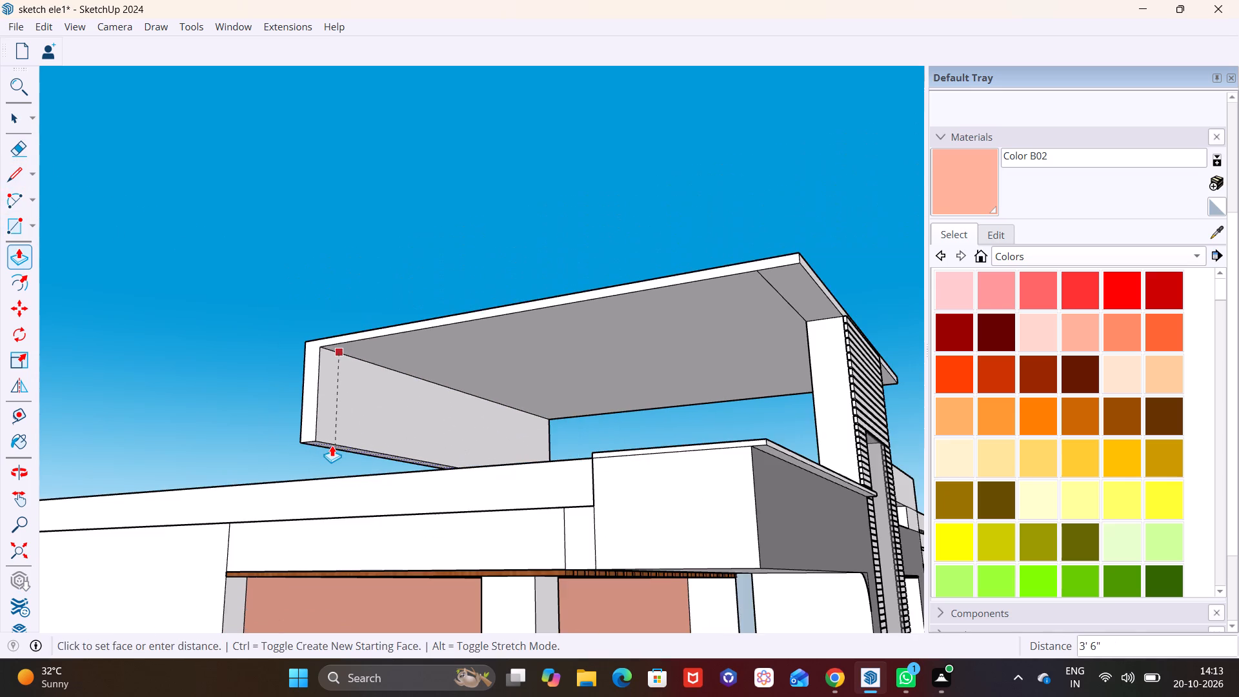
middle_drag(332, 445, 332, 323)
middle_drag(323, 333, 281, 514)
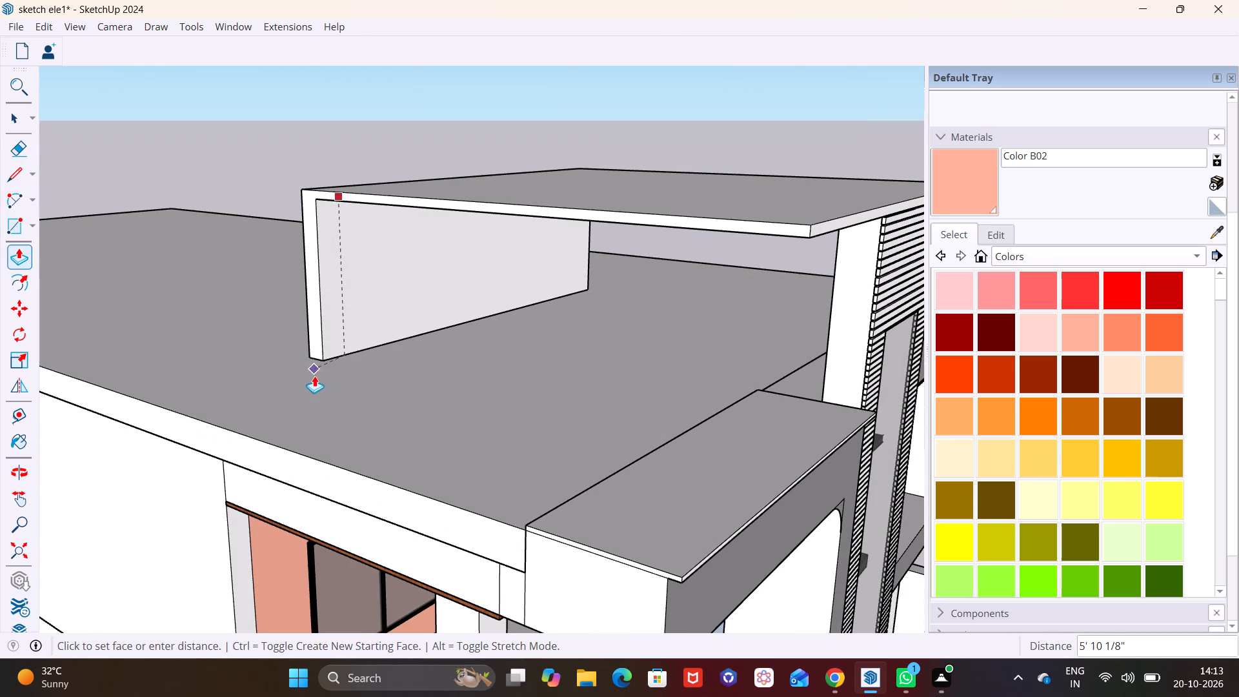
click(316, 374)
key(space)
click(381, 381)
Examine the tower's slab and its rear support wall against the whole house from the front, the sides and above.
middle_drag(492, 415, 197, 330)
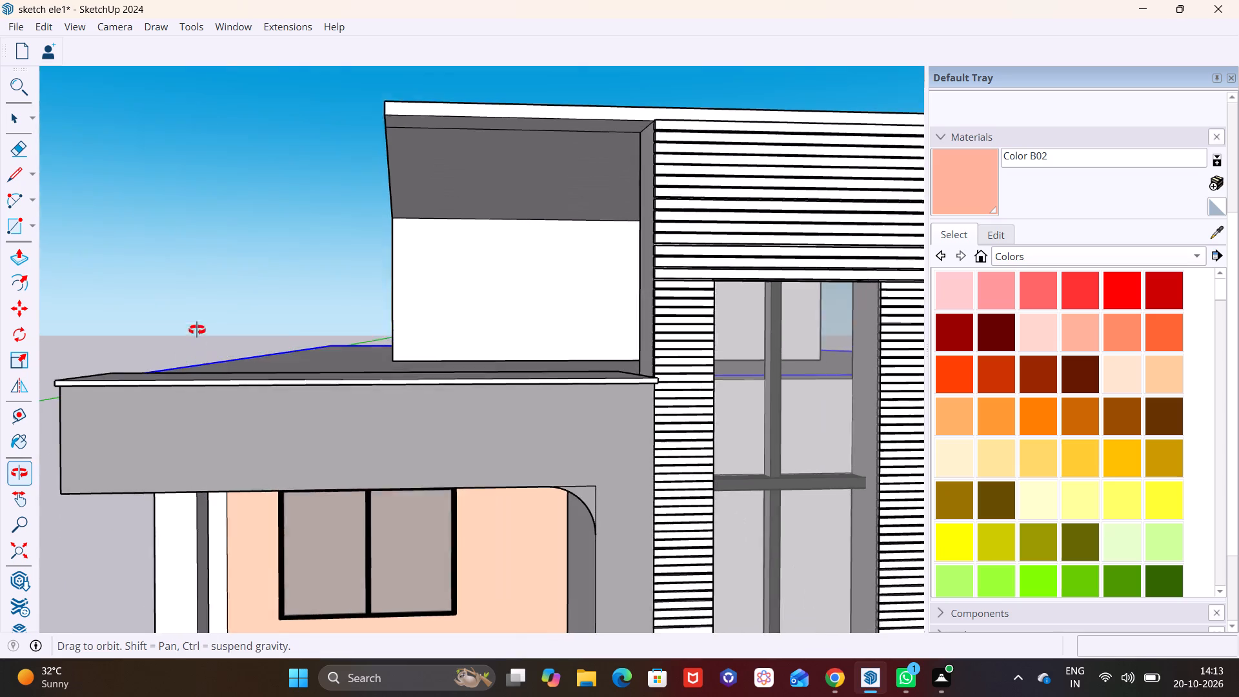
middle_drag(197, 330, 195, 329)
middle_drag(403, 389, 217, 390)
scroll(356, 412, down, 11)
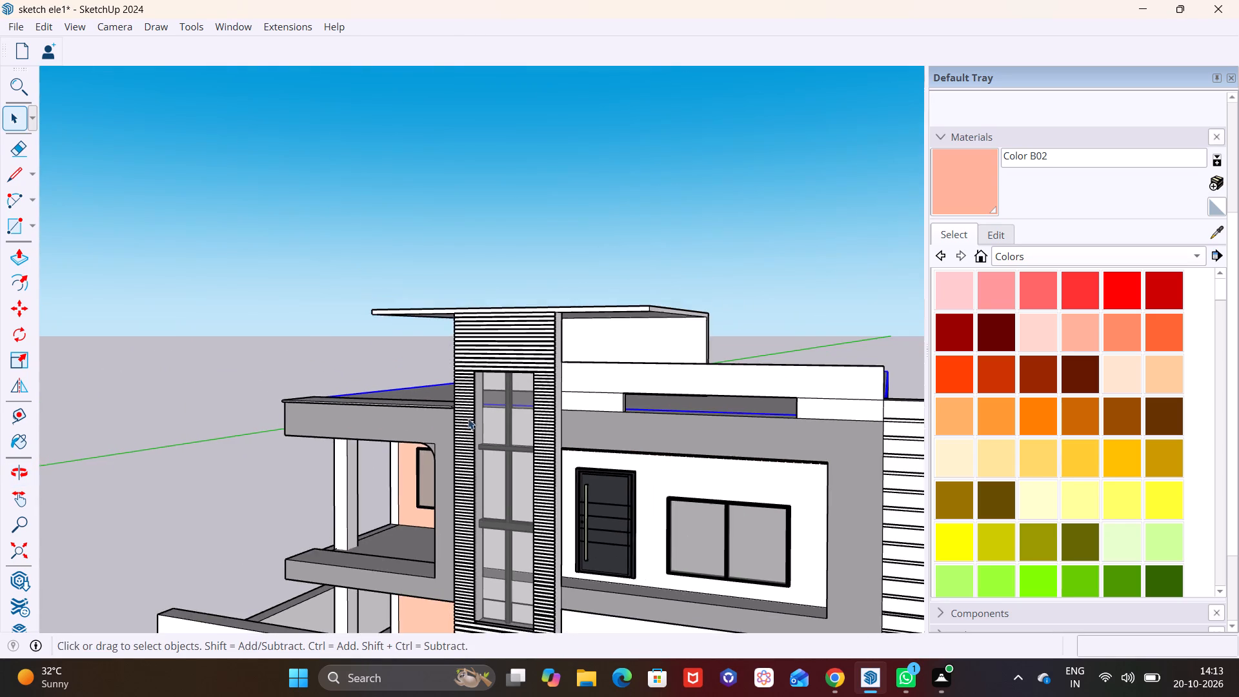
middle_drag(470, 419, 518, 488)
click(174, 361)
scroll(401, 383, down, 2)
middle_drag(427, 378, 457, 329)
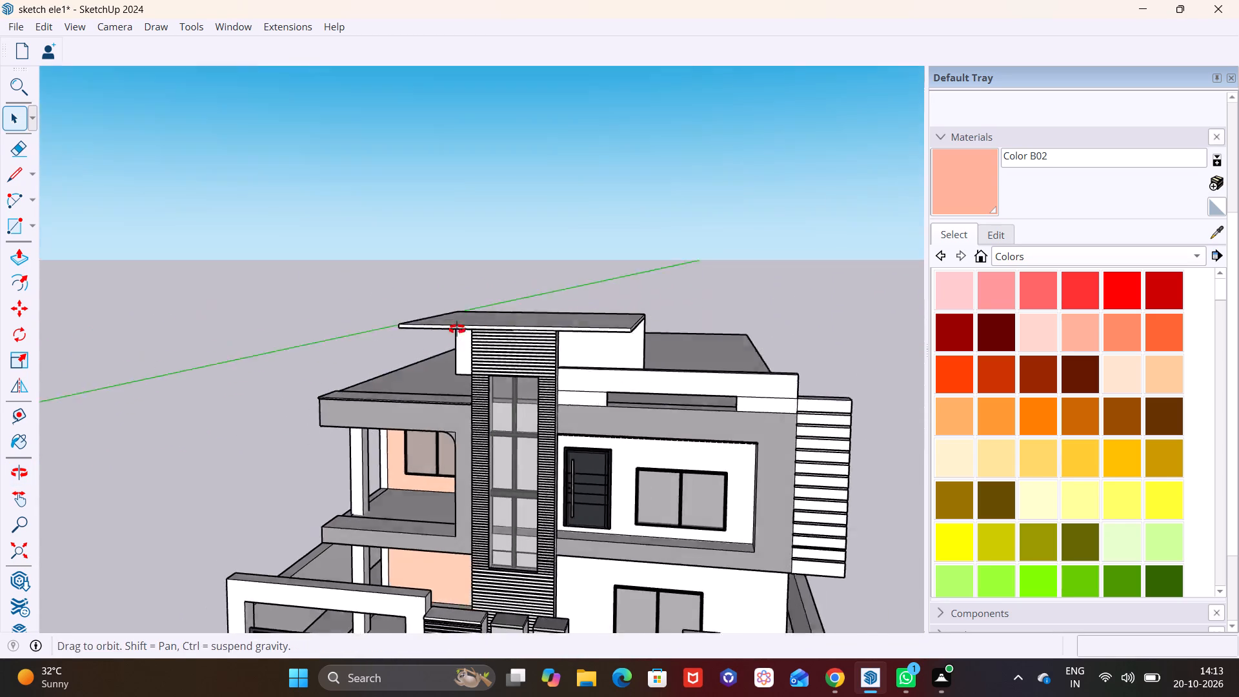
middle_drag(457, 329, 407, 297)
middle_drag(377, 387, 509, 411)
shift+middle_drag(502, 427, 337, 310)
middle_drag(444, 432, 375, 442)
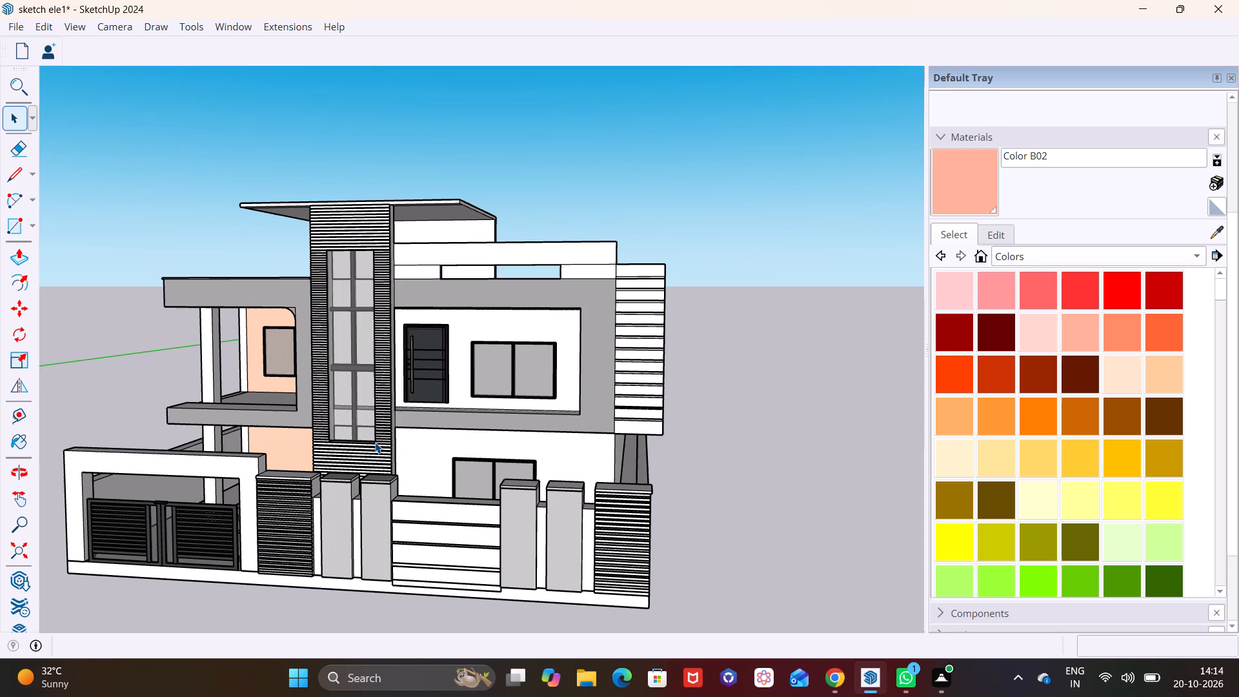
middle_drag(392, 443, 483, 450)
shift+middle_drag(447, 454, 428, 419)
middle_drag(428, 419, 421, 392)
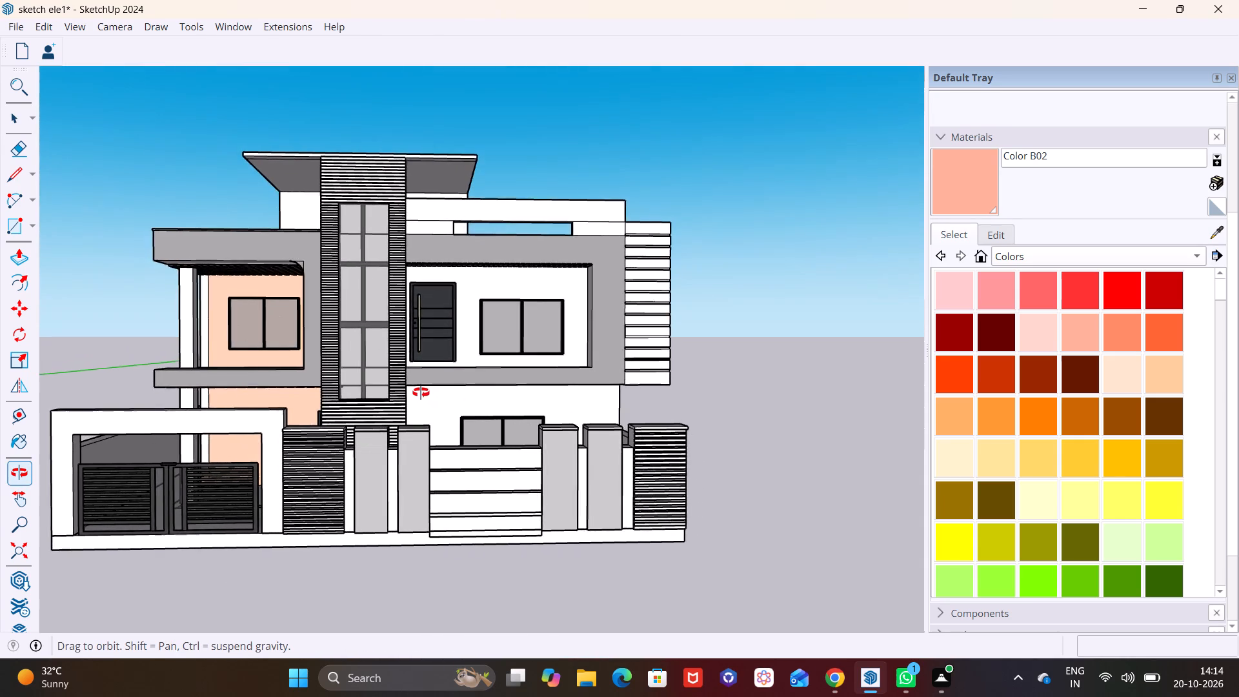
middle_drag(421, 392, 416, 385)
shift+middle_drag(454, 382, 506, 388)
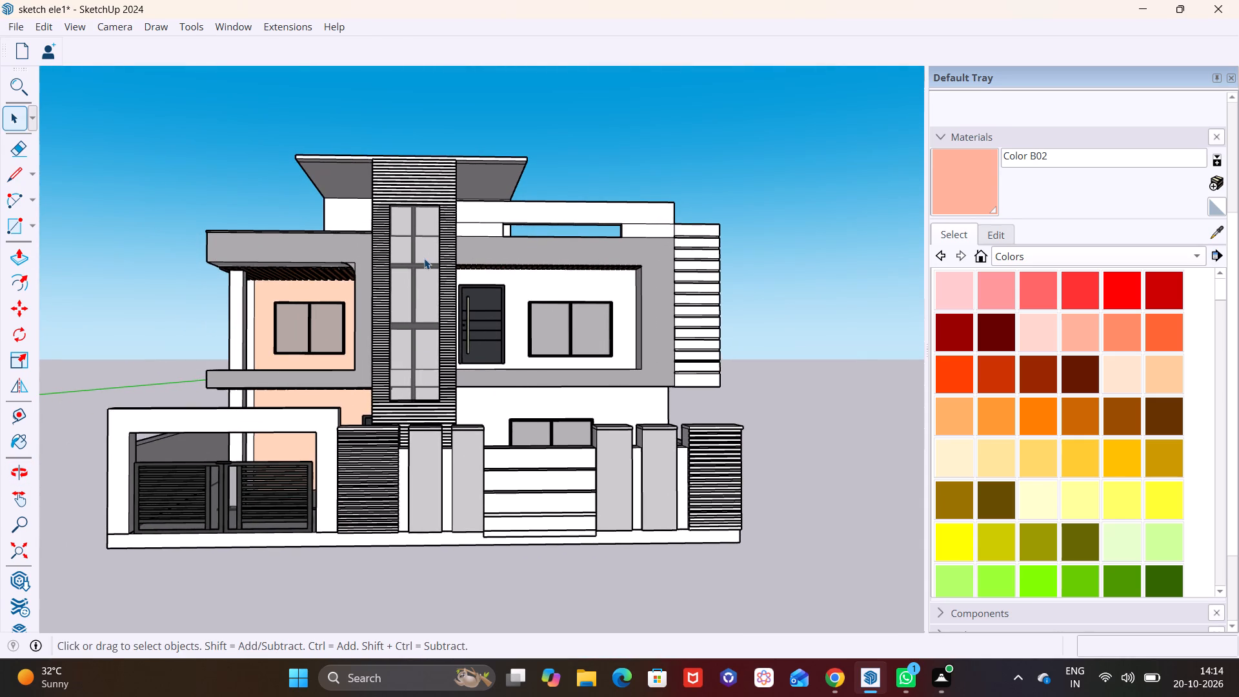
middle_drag(369, 252, 341, 432)
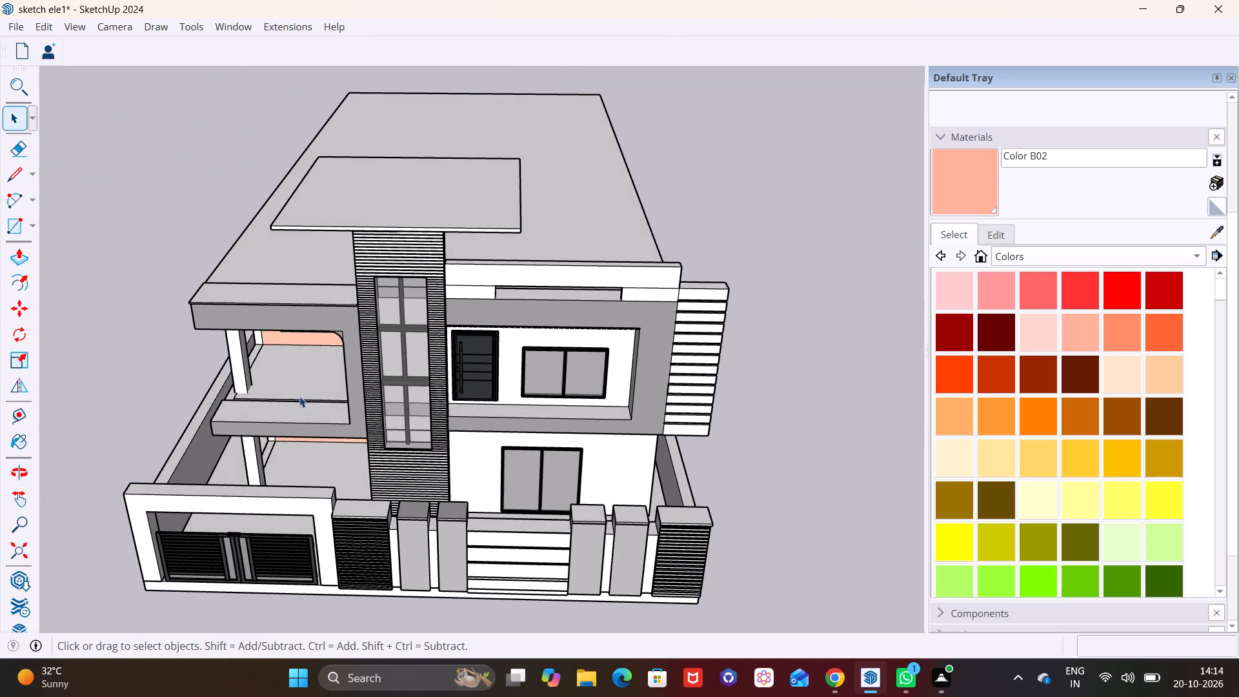
scroll(277, 278, up, 4)
middle_drag(294, 331, 320, 437)
middle_drag(359, 390, 427, 274)
scroll(339, 343, down, 5)
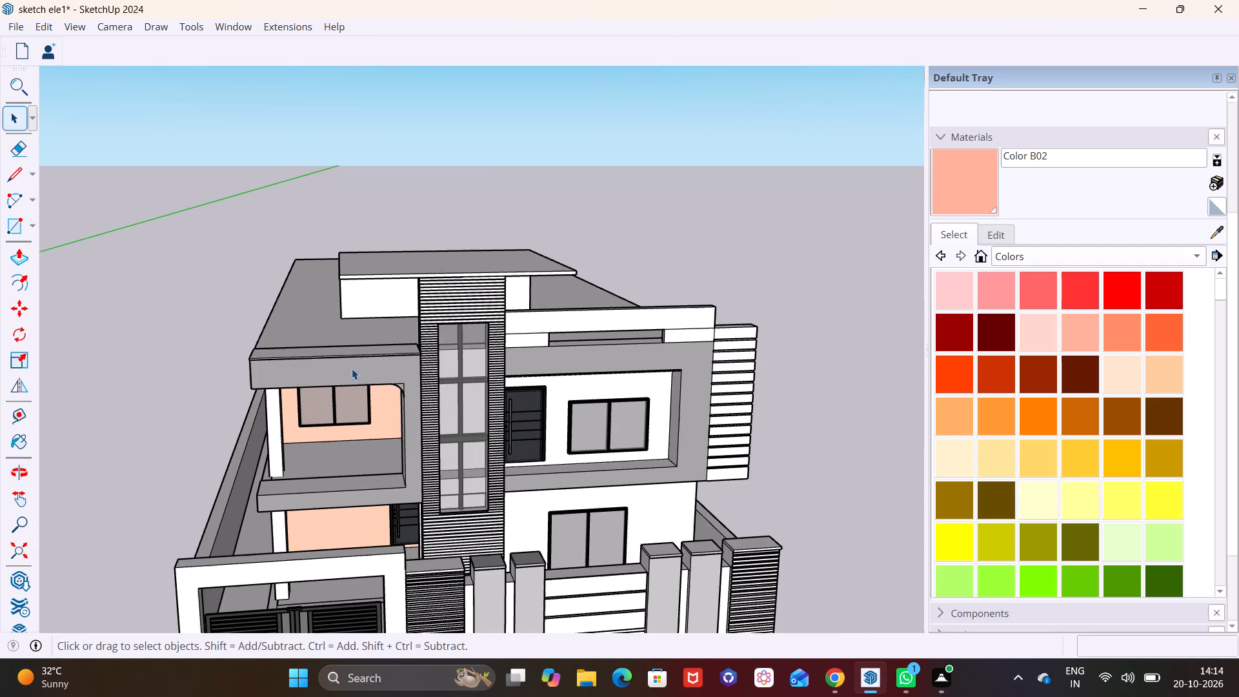
scroll(352, 369, down, 1)
Open 3D Warehouse and search its models for glass railing.
click(236, 27)
click(265, 145)
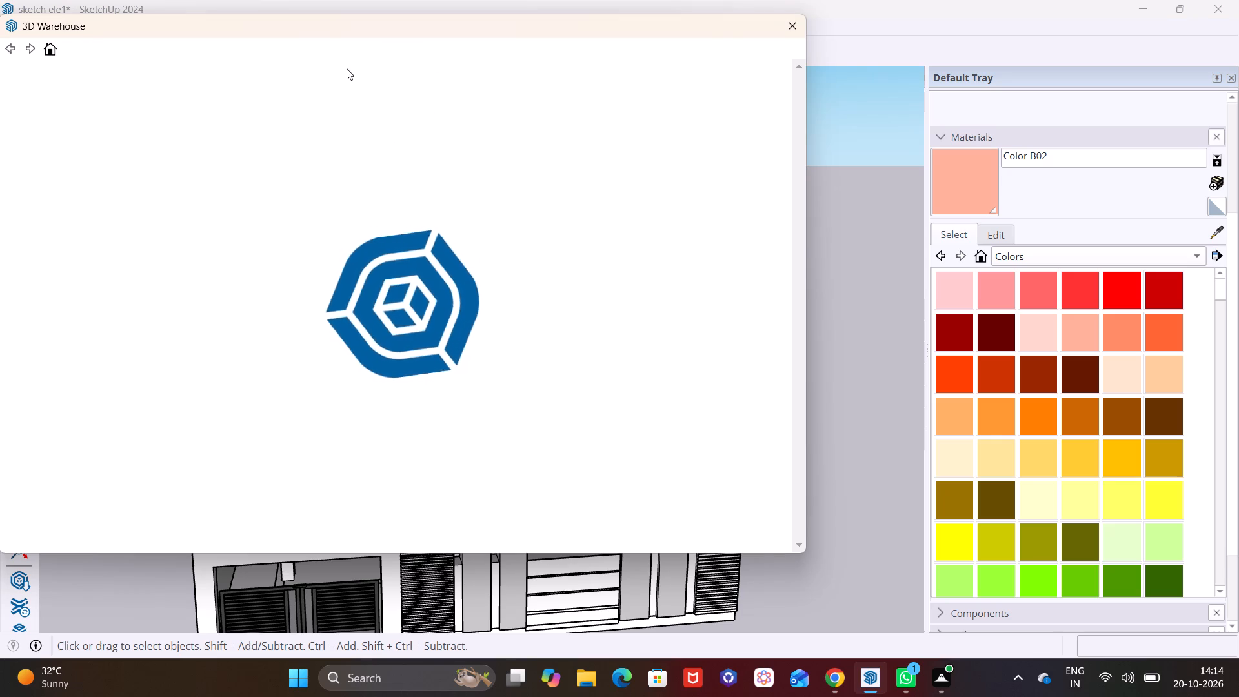
click(356, 88)
click(594, 78)
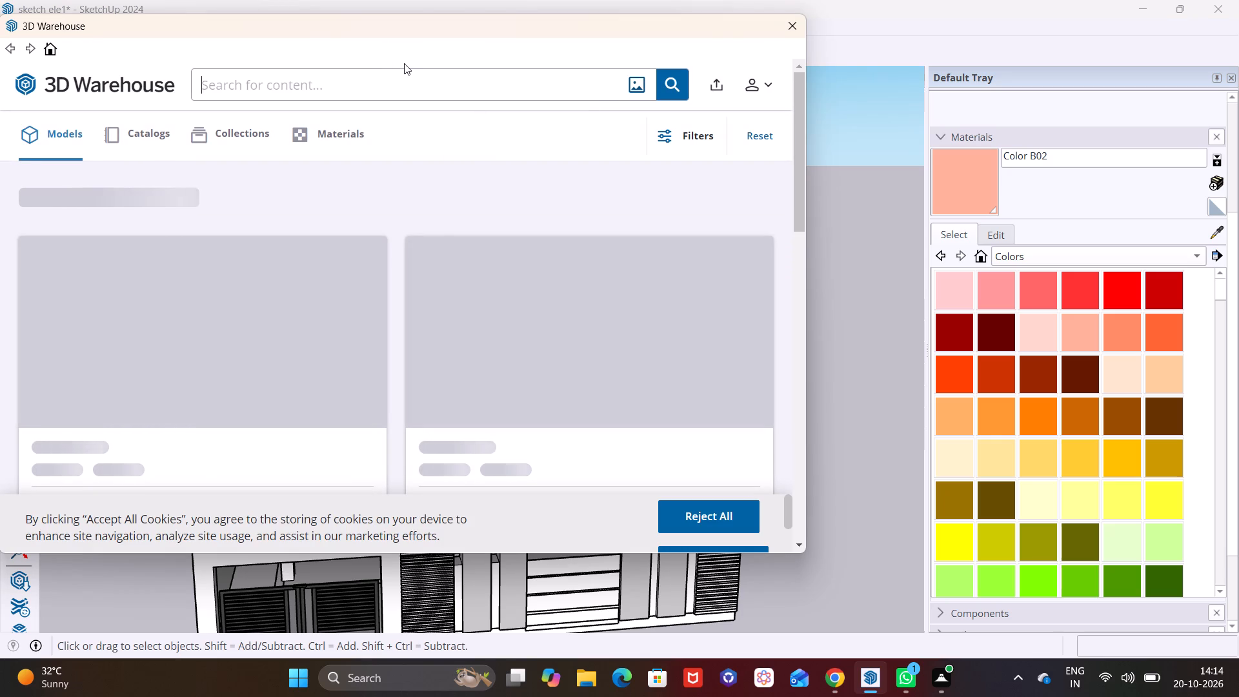
key(f)
key(BackSpace)
text(glass railing)
key(Return)
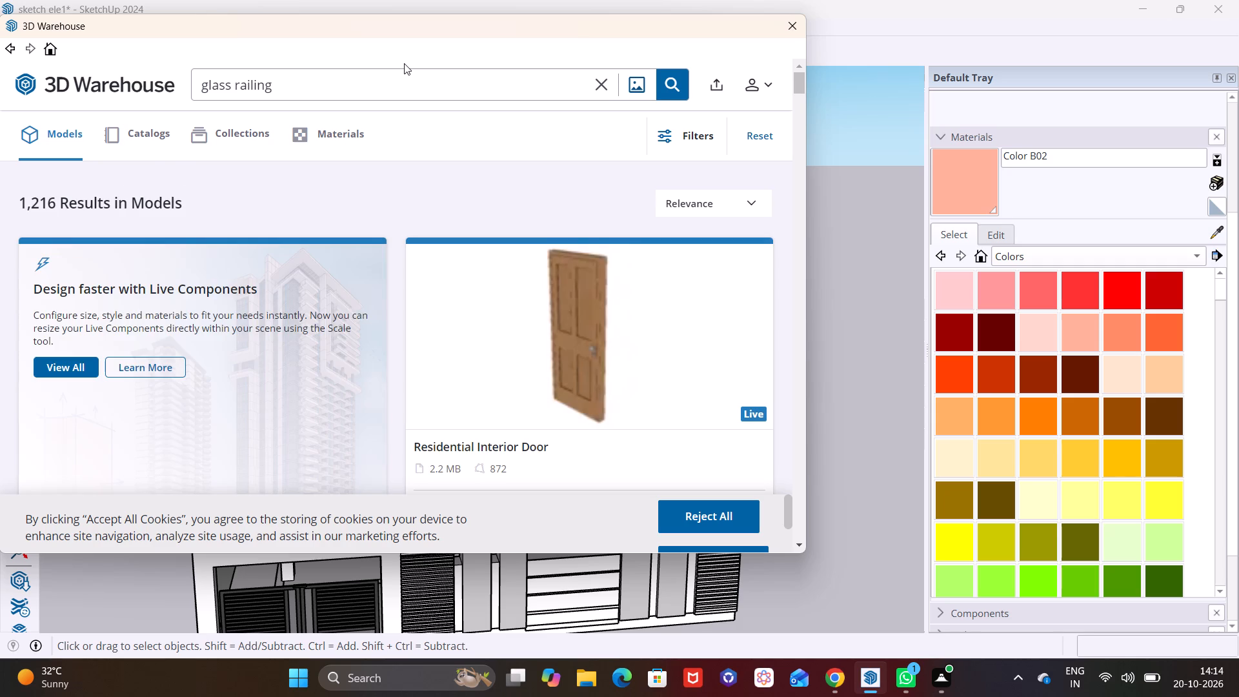
Load the Glass Railings(black Handrails) model and place it on the front roof edge above the gate-side balcony, beside the tower.
scroll(353, 276, down, 7)
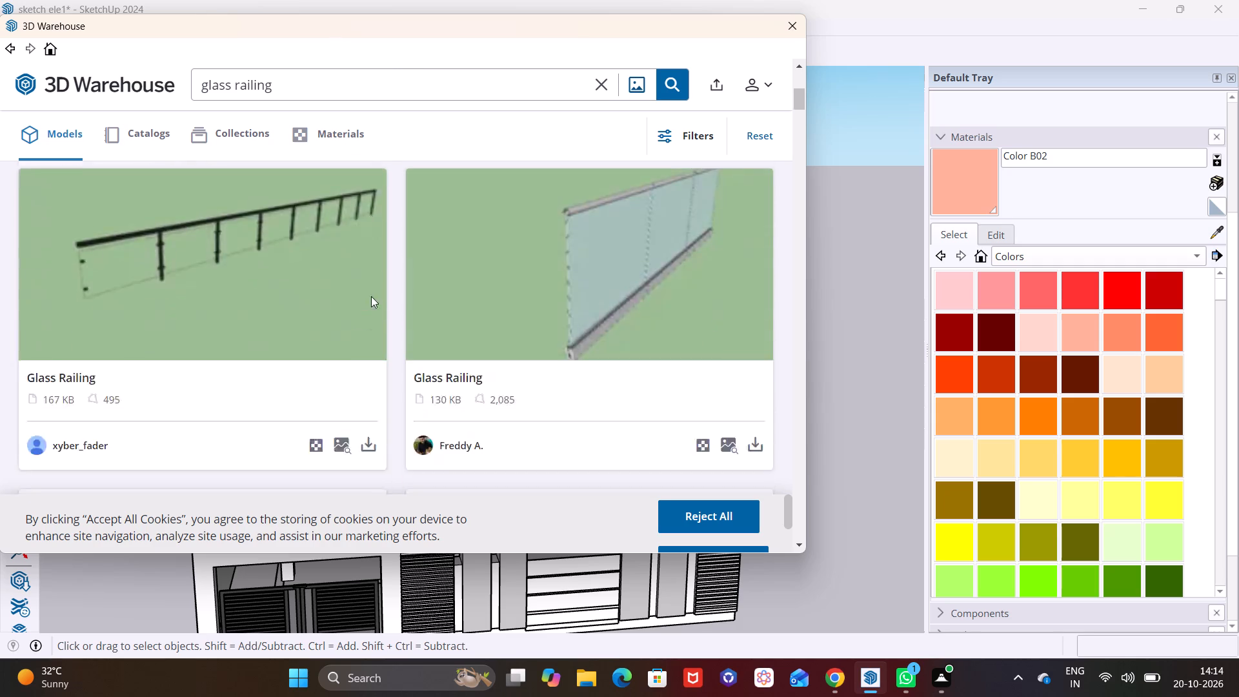
scroll(371, 296, down, 5)
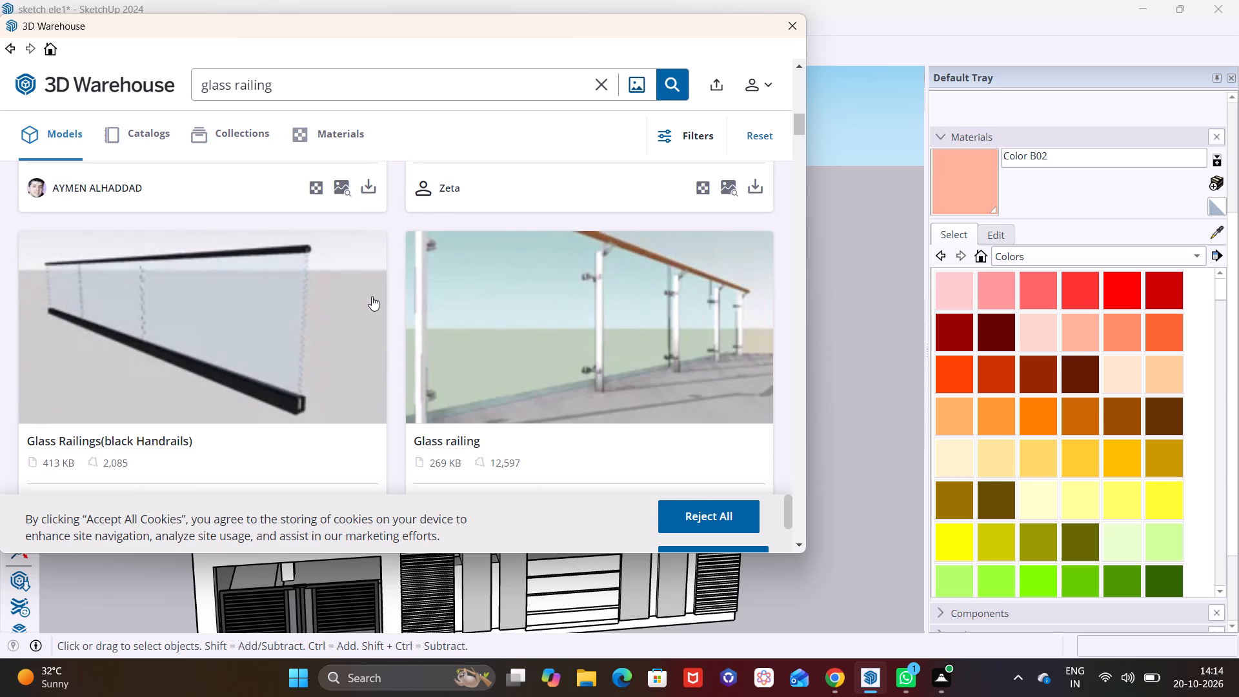
scroll(372, 296, down, 4)
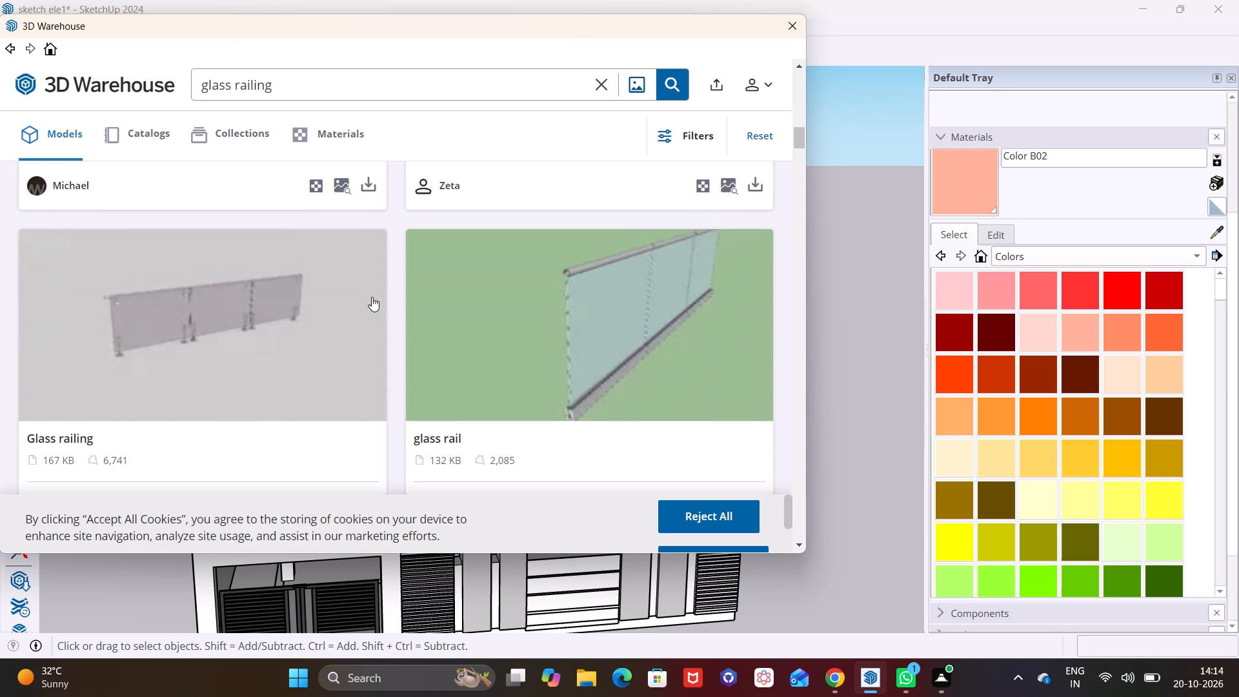
scroll(372, 297, up, 3)
click(370, 428)
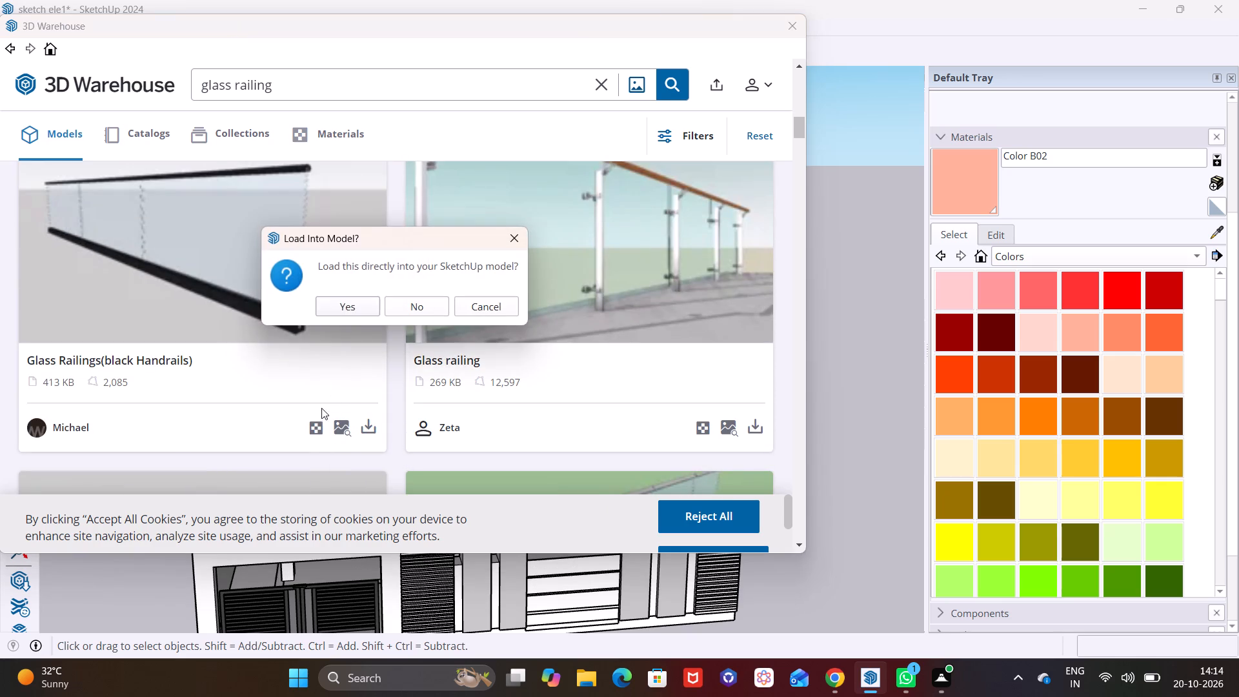
click(337, 306)
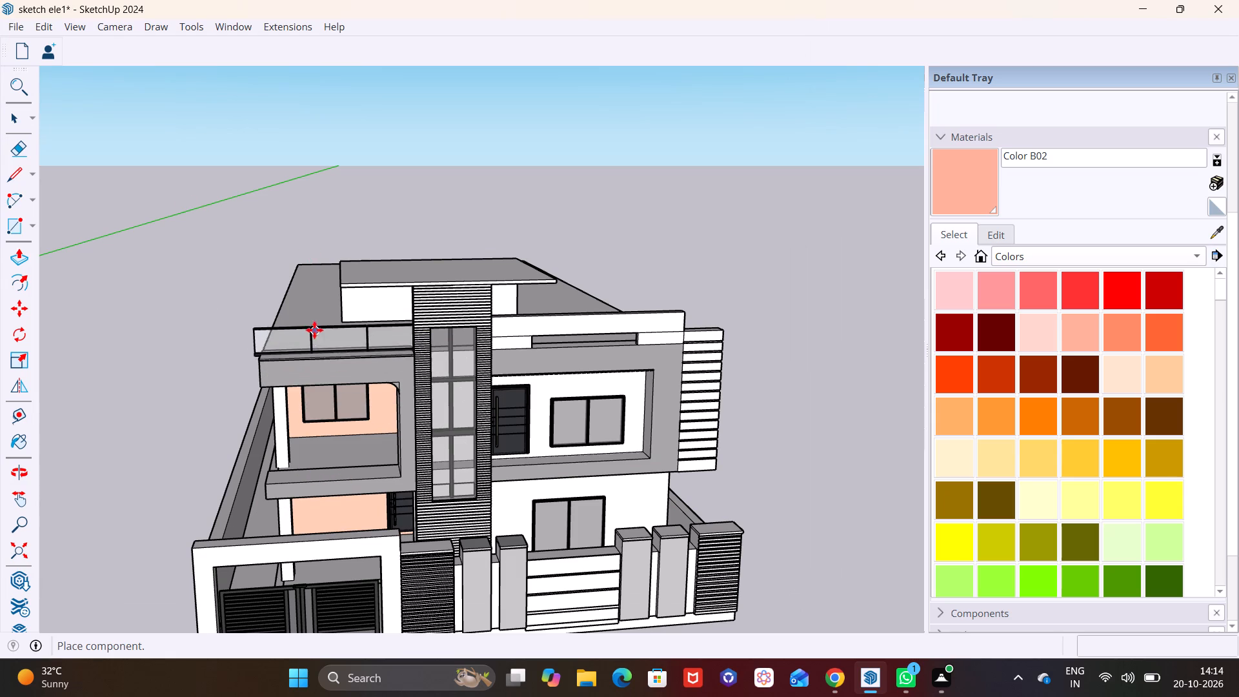
click(306, 336)
key(space)
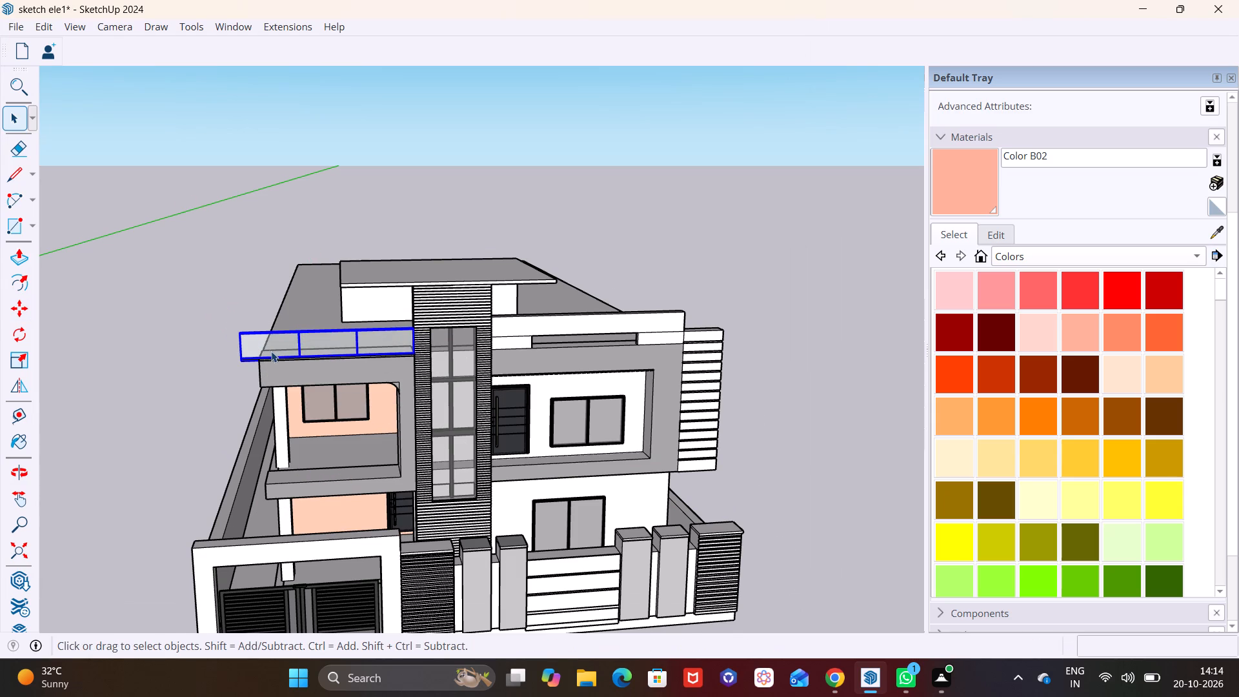
Scale the glass railing along its length to about 0.9 so its outer end lines up with the roof edge's corner.
scroll(271, 351, up, 9)
drag(10, 365, 15, 359)
middle_drag(166, 325, 334, 305)
scroll(188, 336, up, 7)
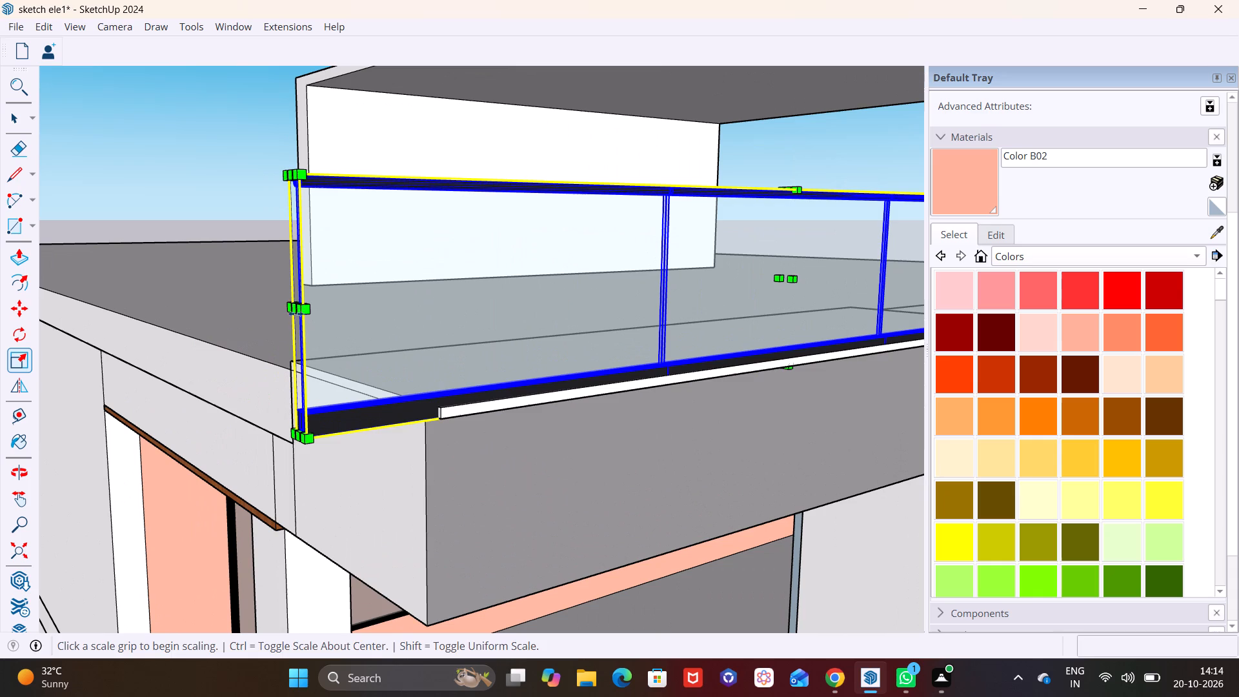
click(295, 313)
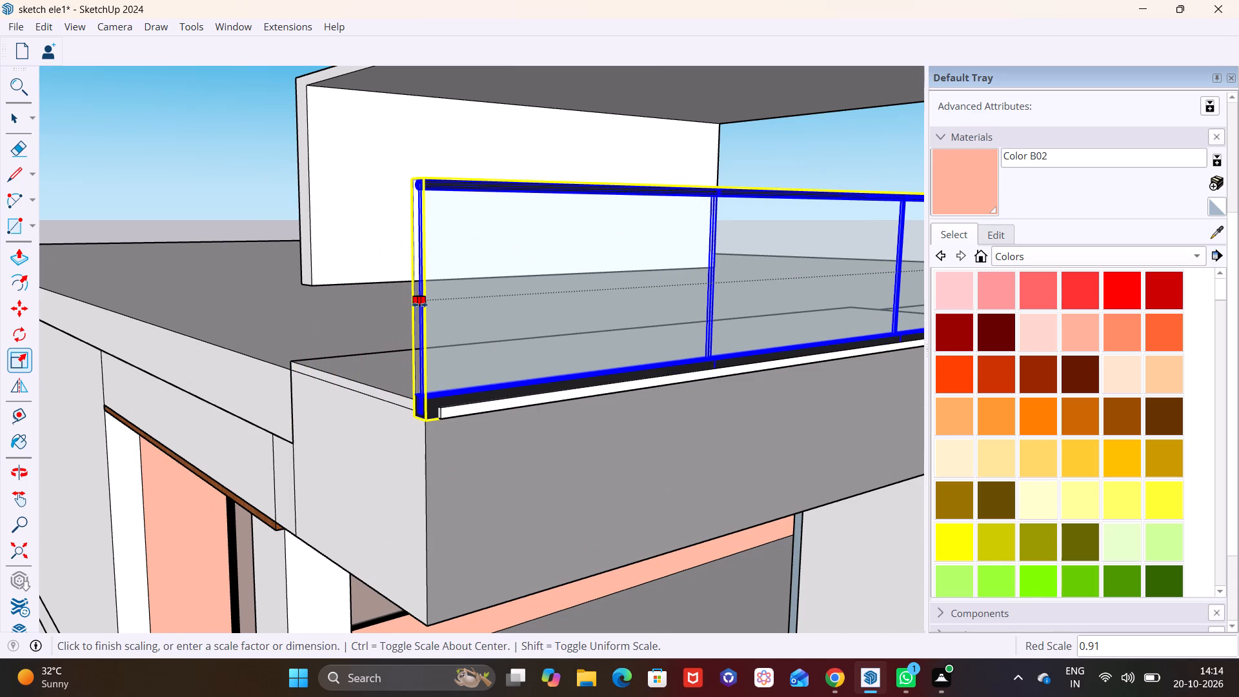
click(431, 302)
key(space)
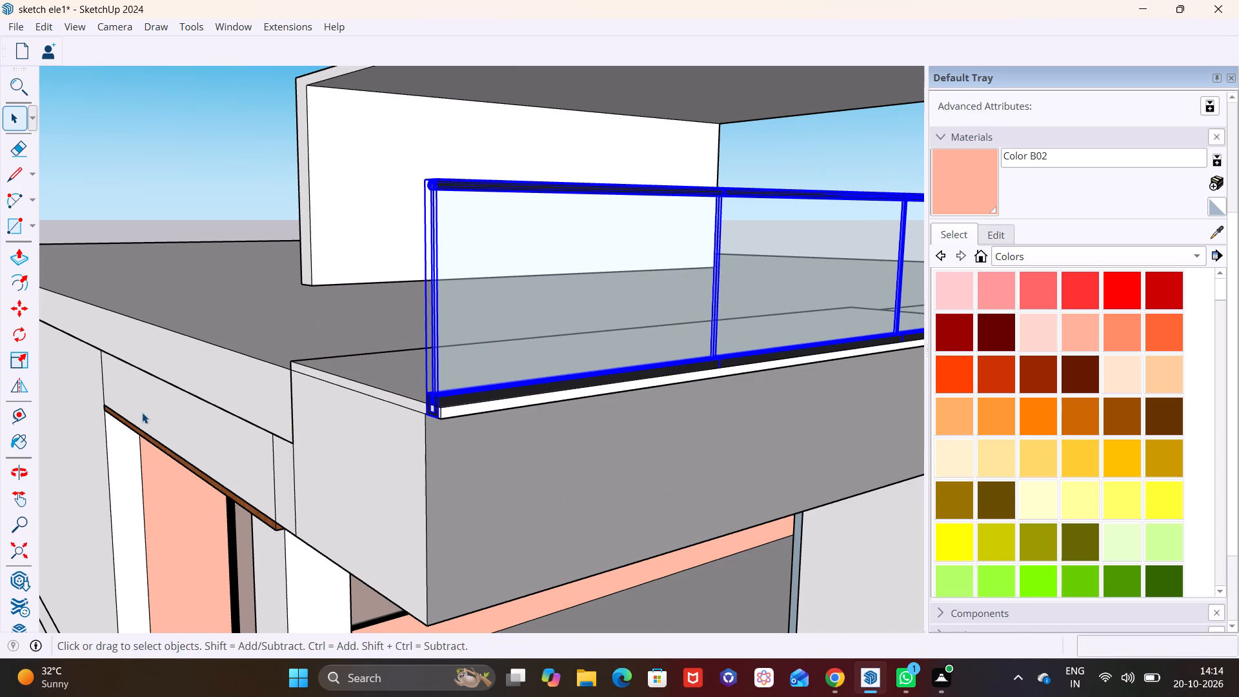
Examine the glass railing's fit along the roof edge from the front and the gate side.
click(205, 416)
middle_drag(404, 418, 274, 361)
scroll(398, 376, down, 2)
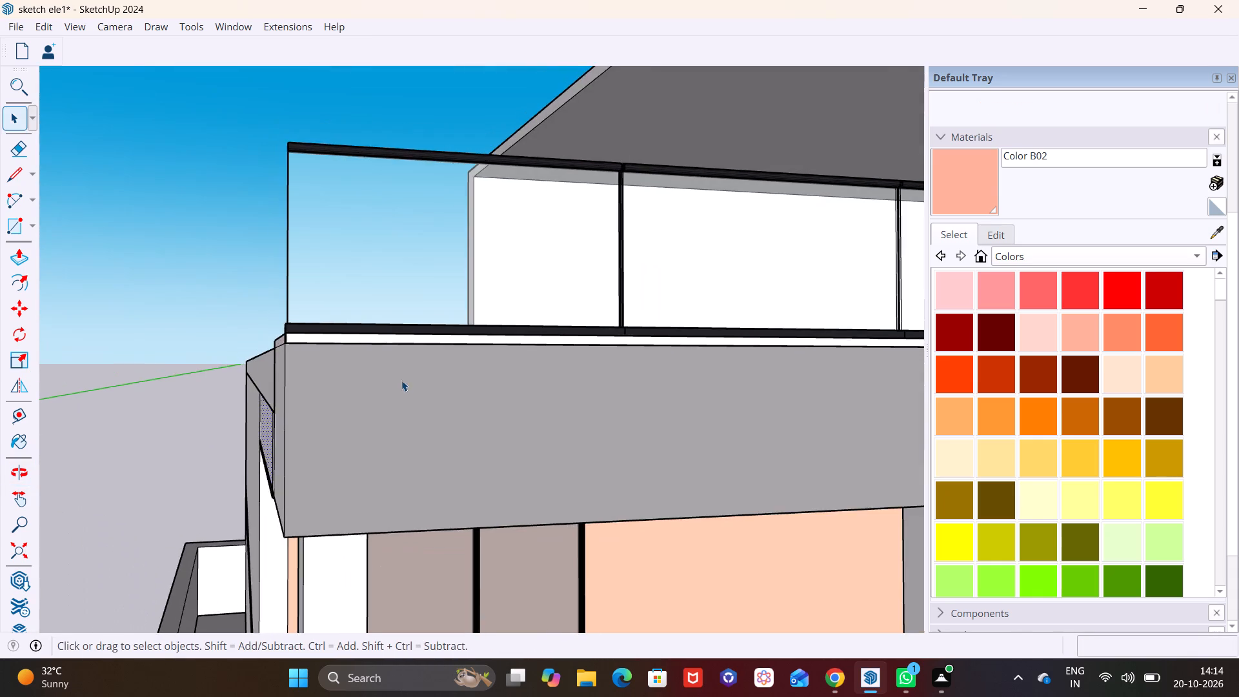
scroll(401, 380, down, 4)
shift+middle_drag(461, 391, 256, 379)
middle_drag(530, 387, 689, 407)
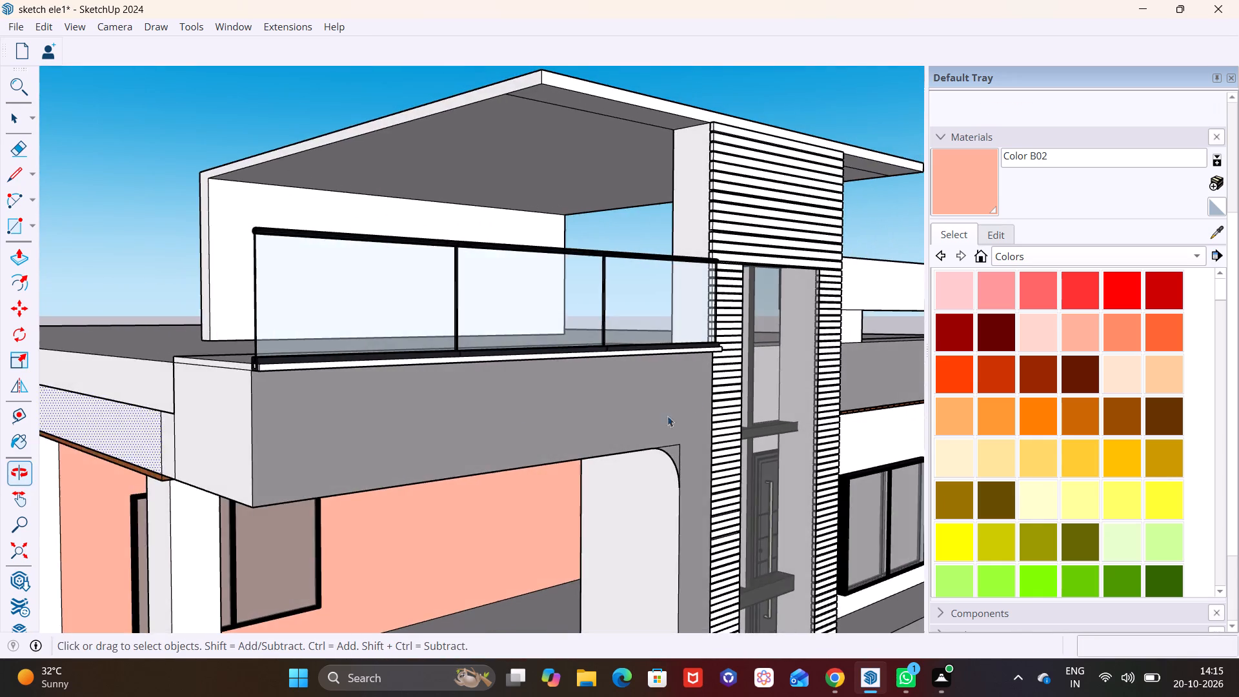
Copy the front glass railing onto the open roof, towards the rear of the house.
scroll(518, 410, down, 7)
shift+middle_drag(492, 428, 767, 416)
click(701, 367)
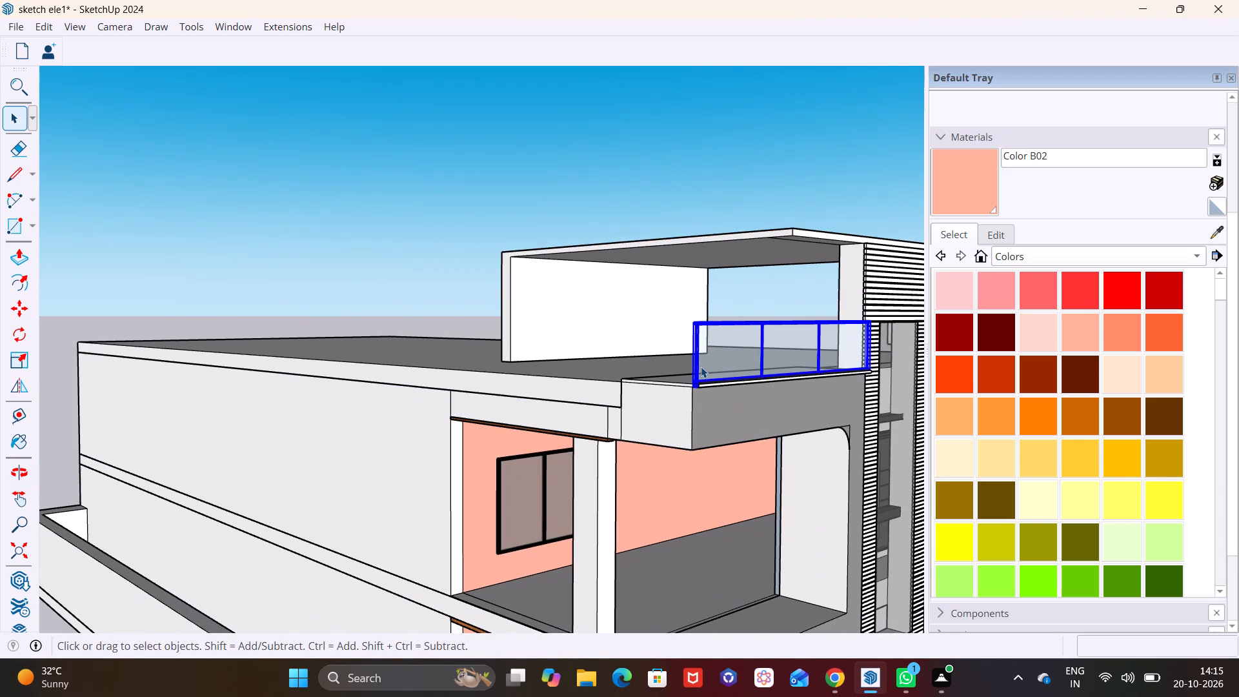
key(m)
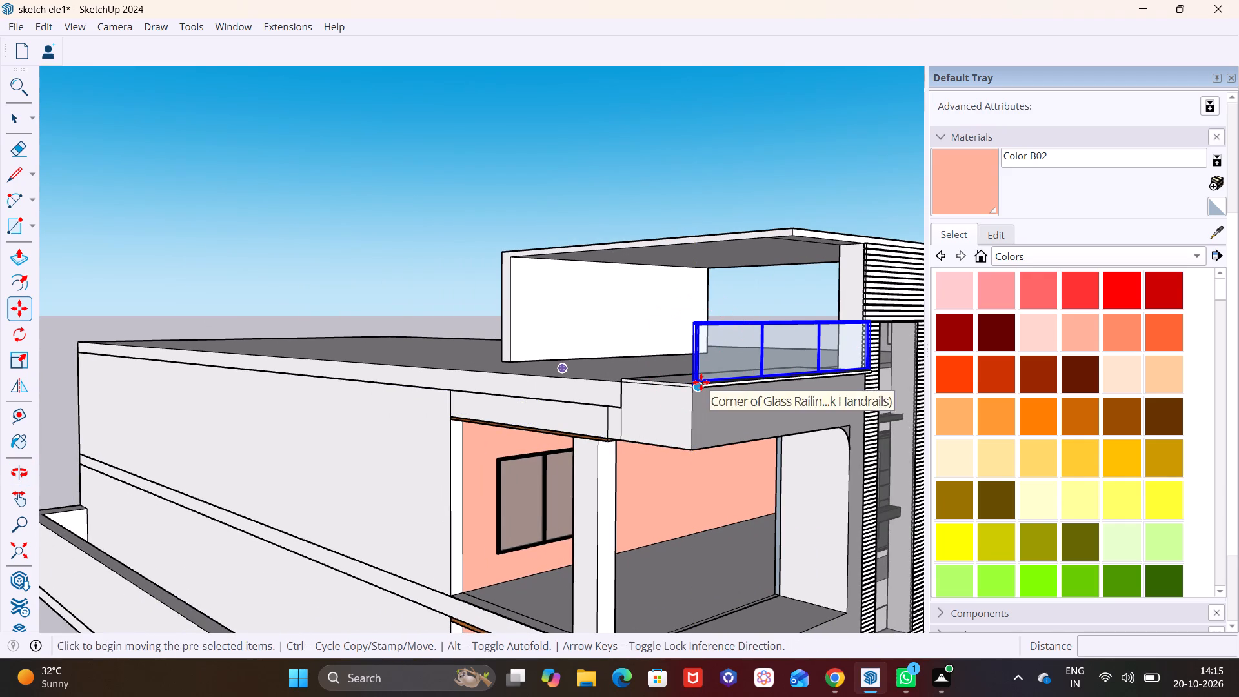
click(701, 382)
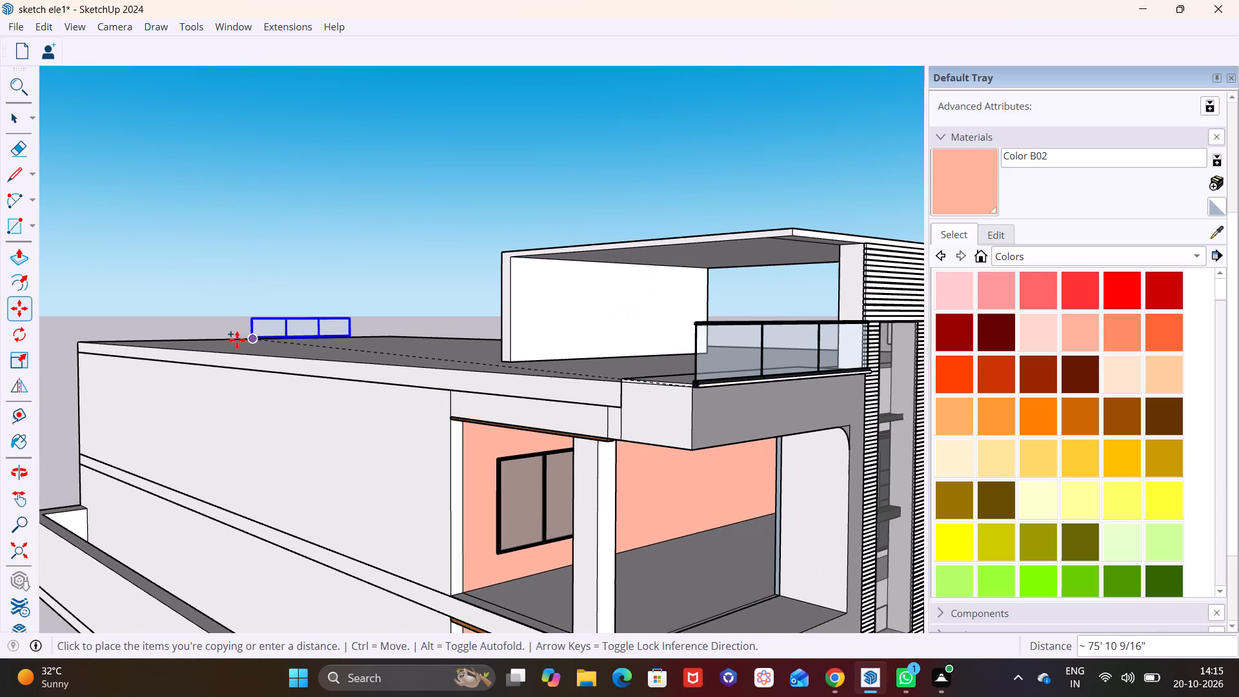
click(259, 345)
Rotate the copied railing 90 degrees on the roof plane so it runs parallel to the long side edges.
middle_drag(339, 326, 300, 468)
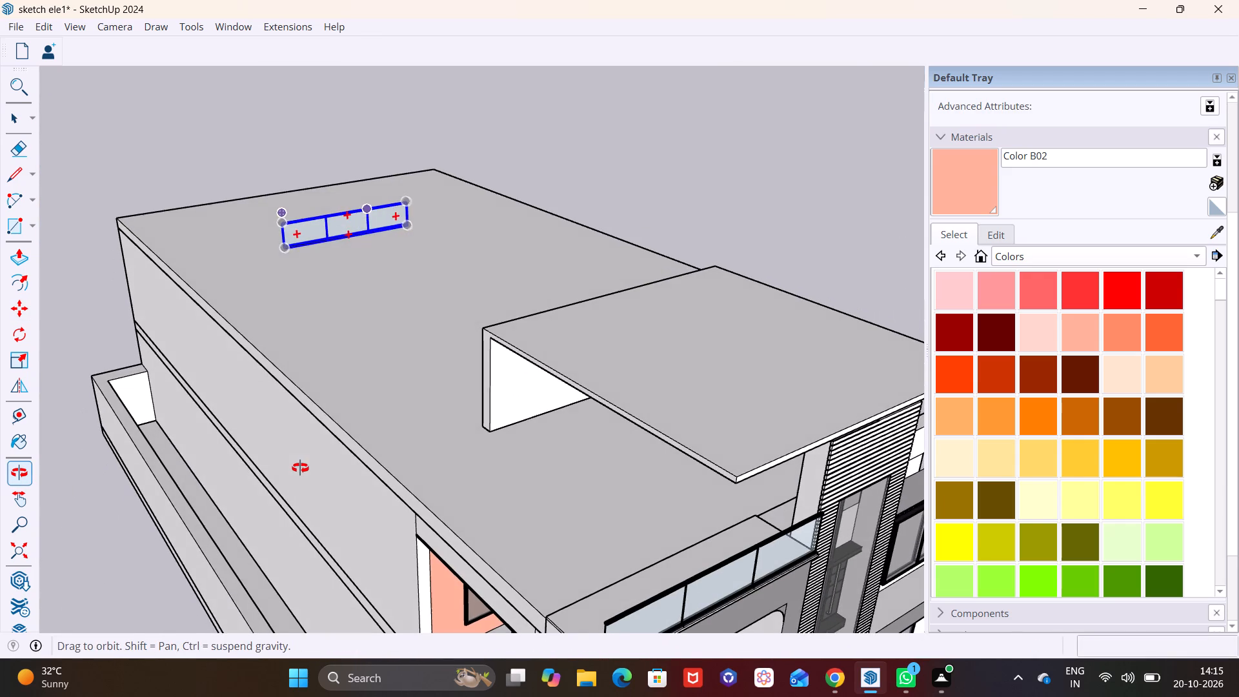
middle_drag(300, 468, 301, 469)
click(30, 340)
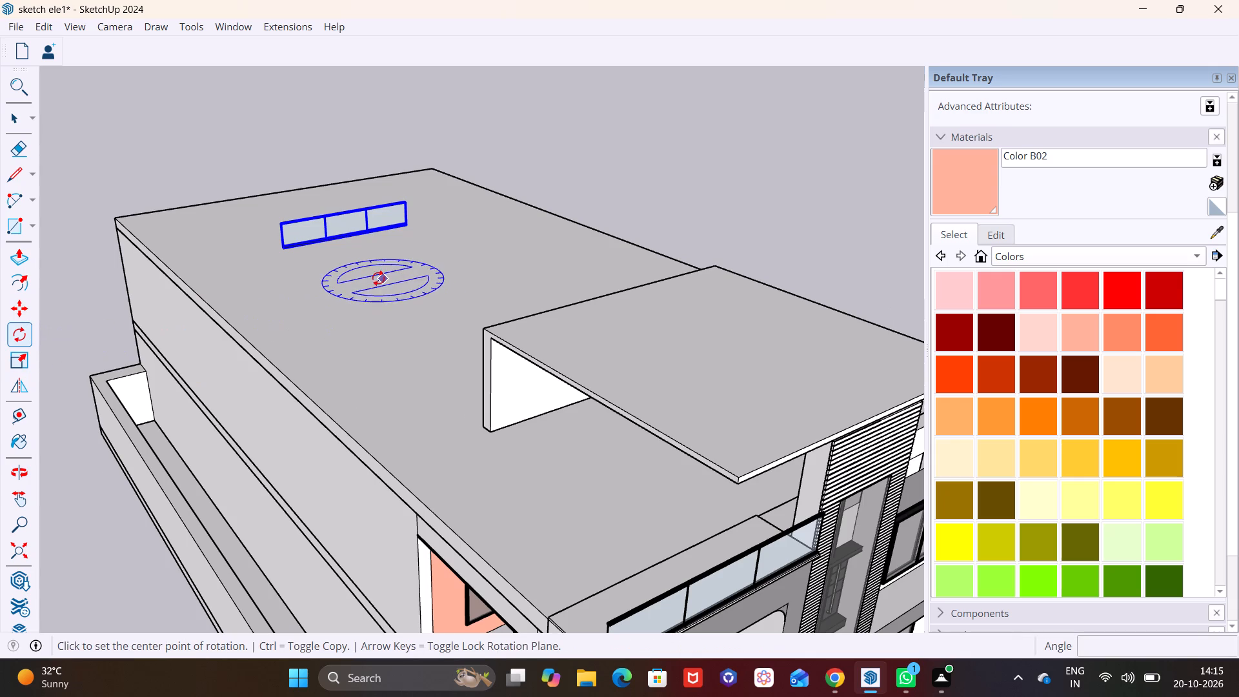
click(374, 273)
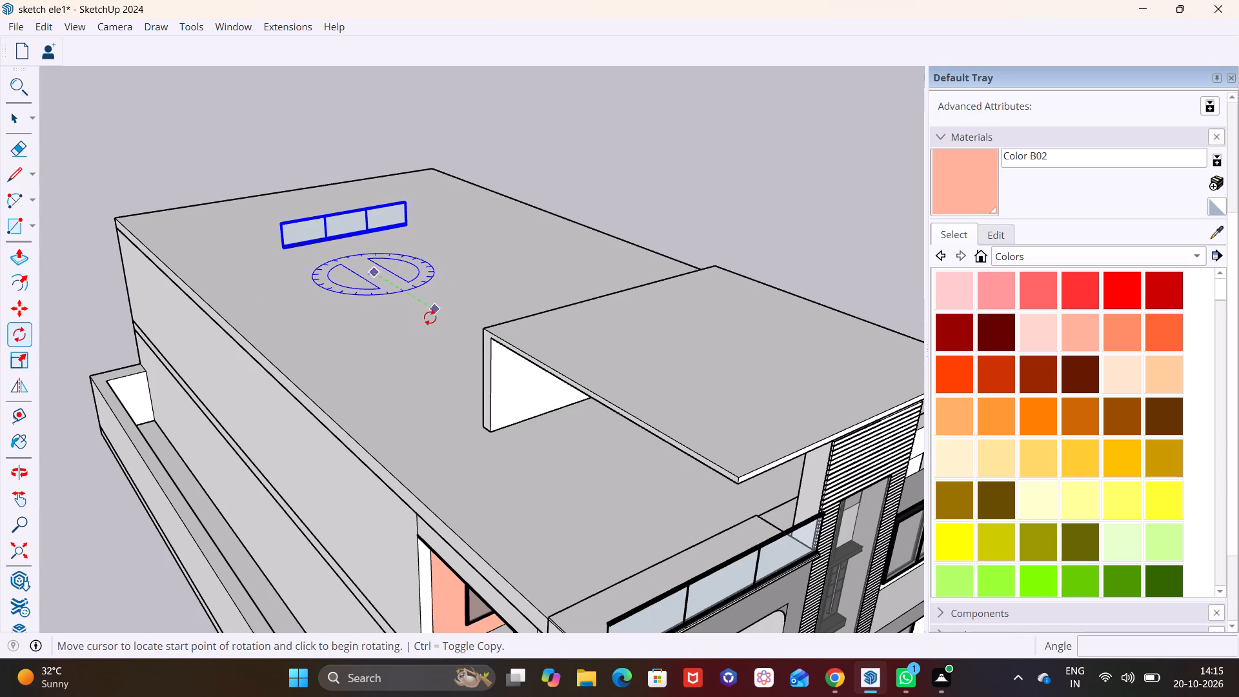
click(430, 318)
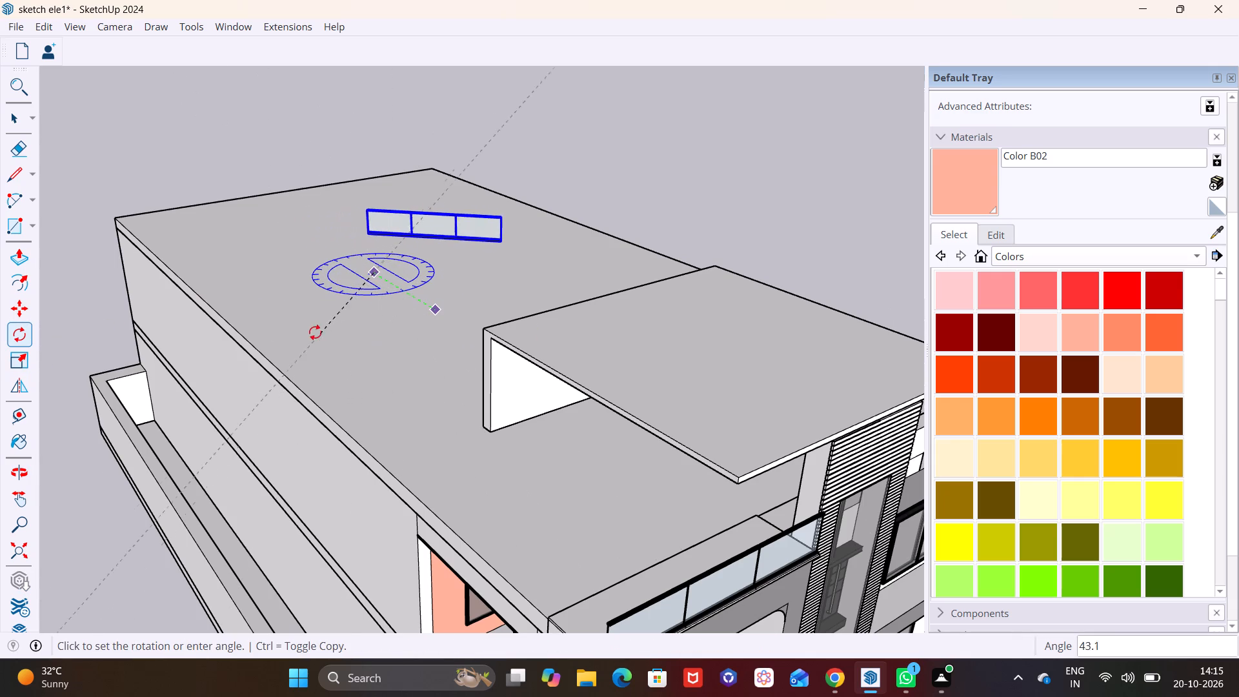
click(241, 301)
Move the rotated railing to the gate-side roof edge so its end meets the outer corner of the front railing.
key(m)
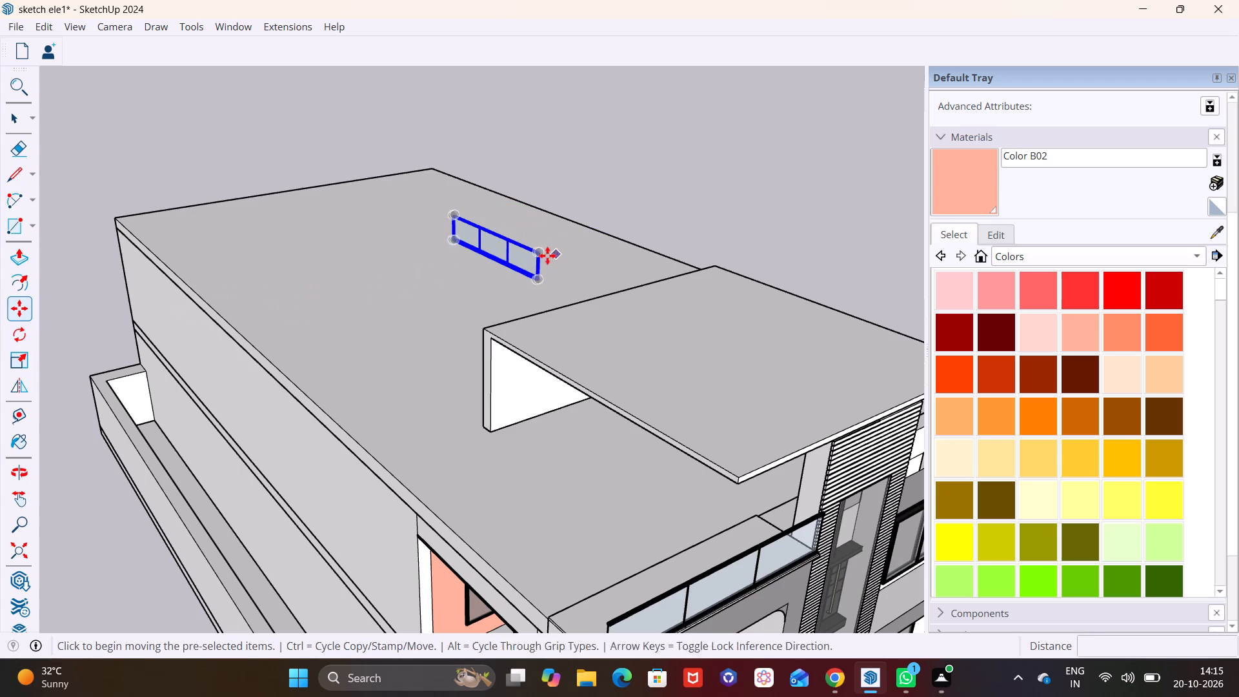
click(538, 254)
middle_drag(465, 493, 430, 323)
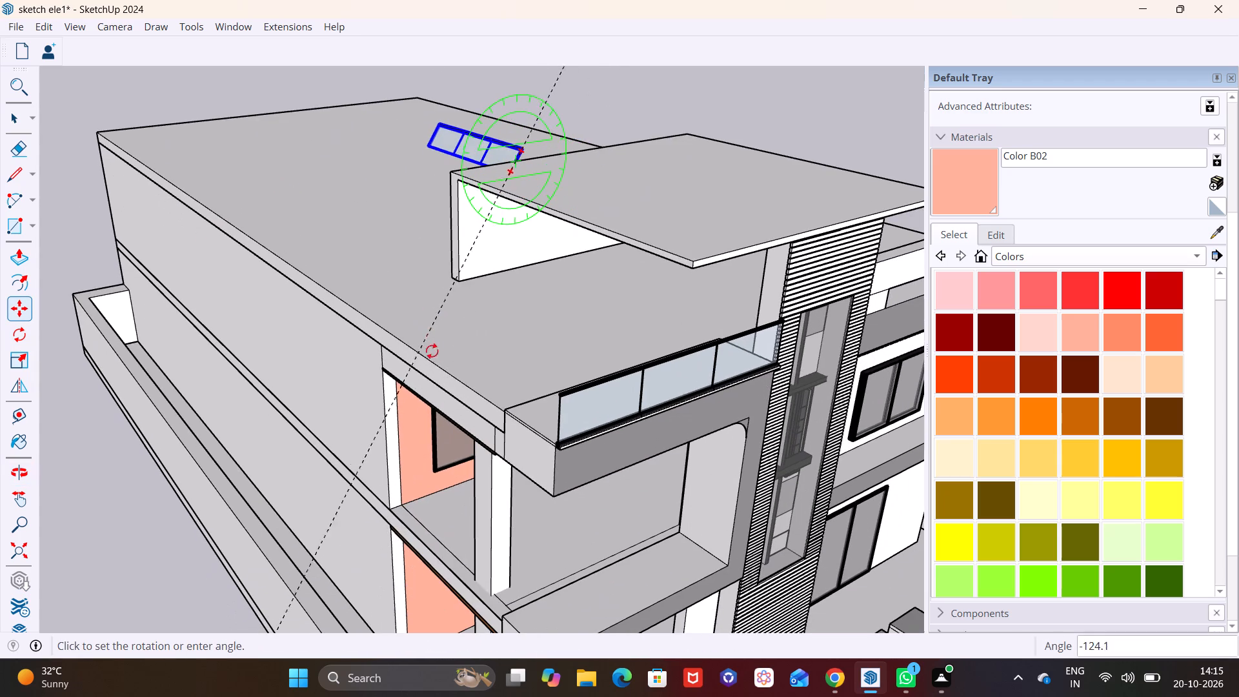
key(Escape)
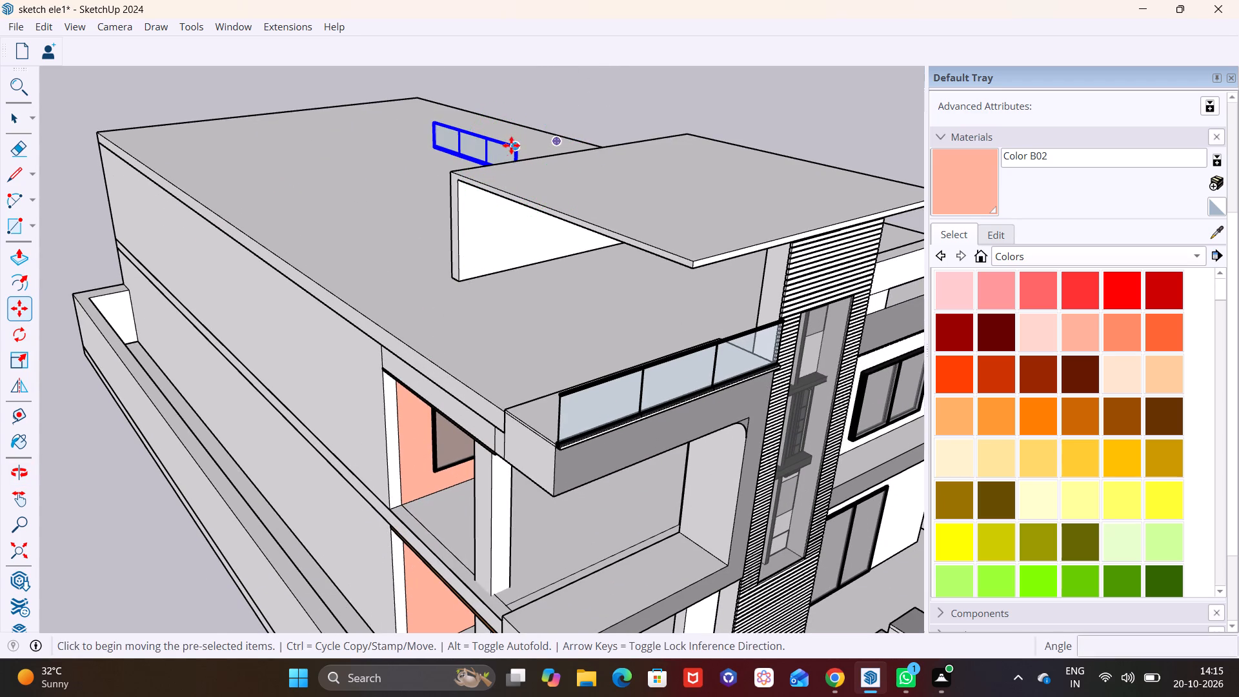
click(514, 144)
scroll(558, 409, up, 4)
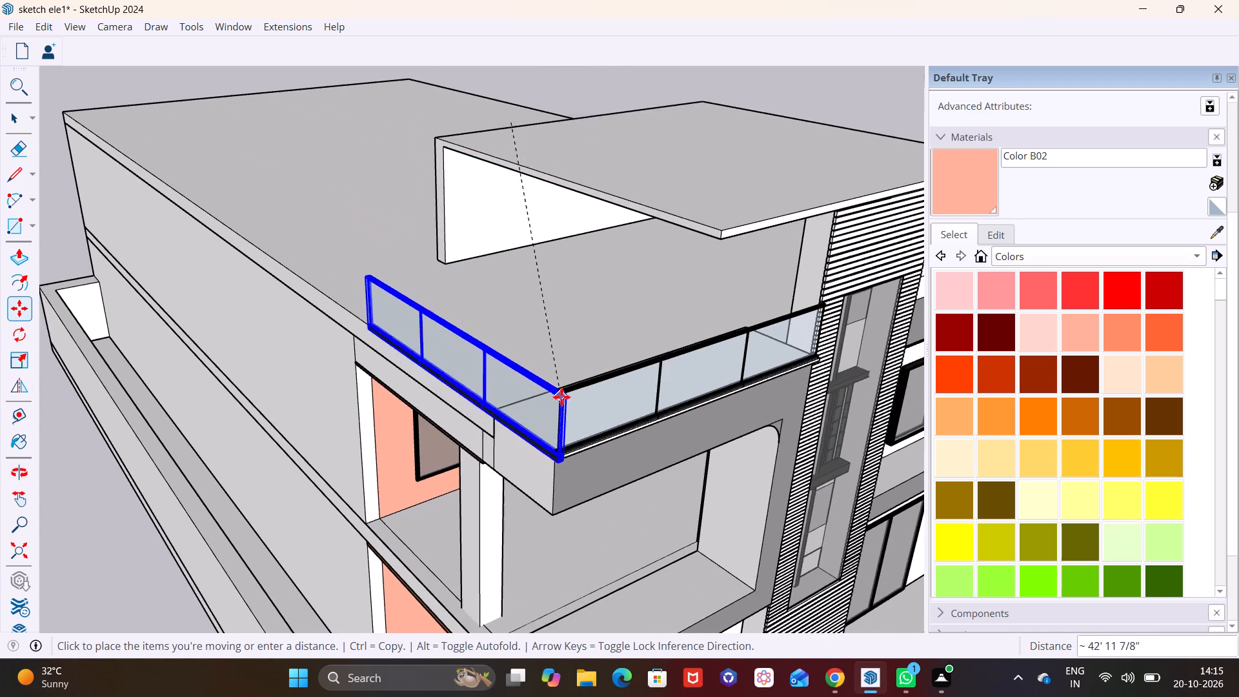
scroll(561, 397, up, 4)
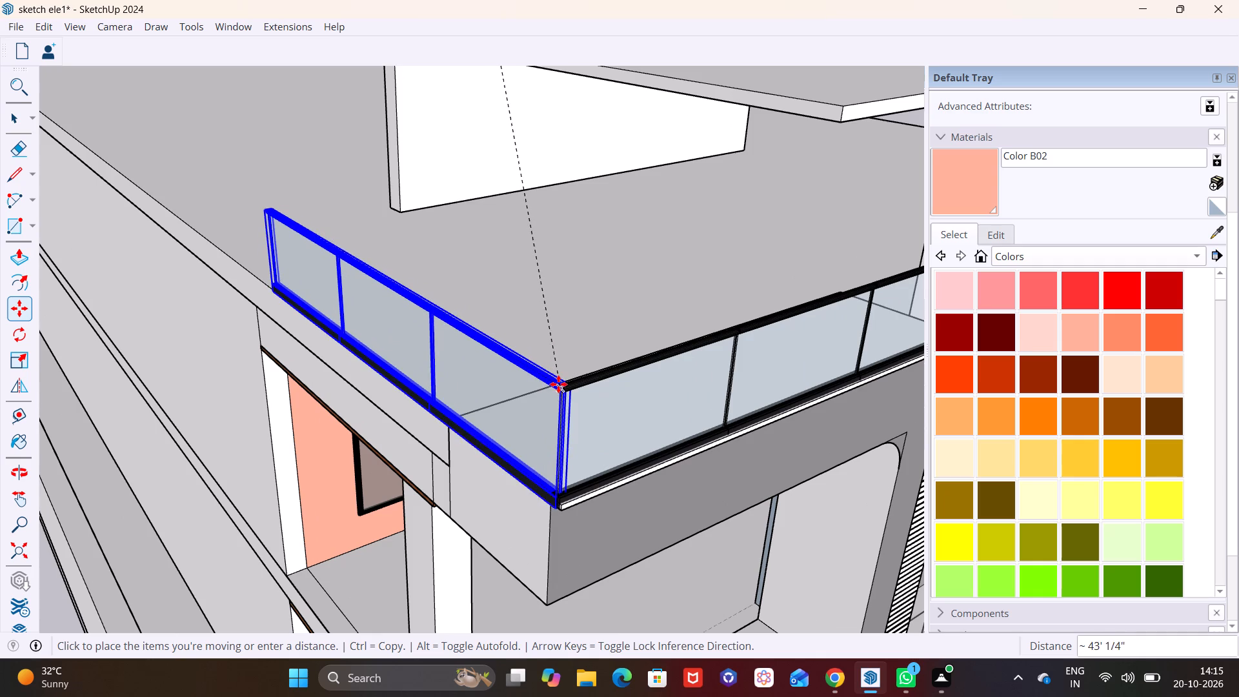
click(556, 384)
key(space)
Scale the side railing along its length so it runs from the front corner to the rear corner of the roof edge.
scroll(471, 387, down, 3)
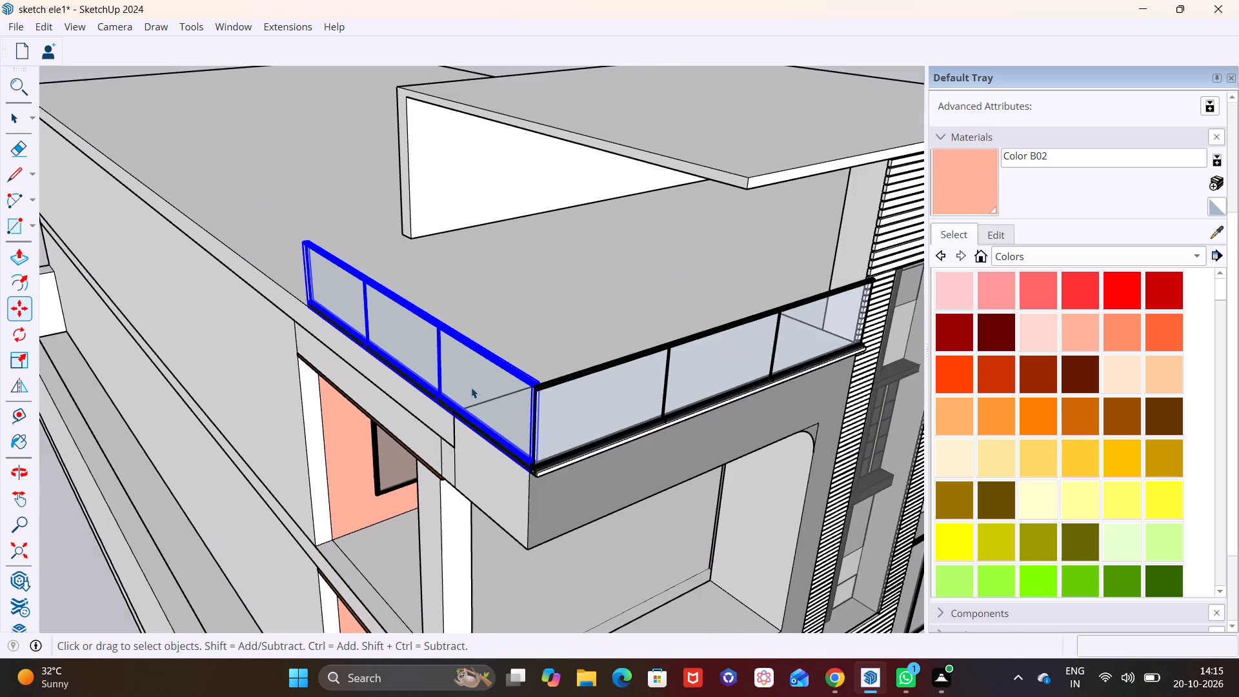
middle_drag(552, 387, 803, 312)
click(21, 358)
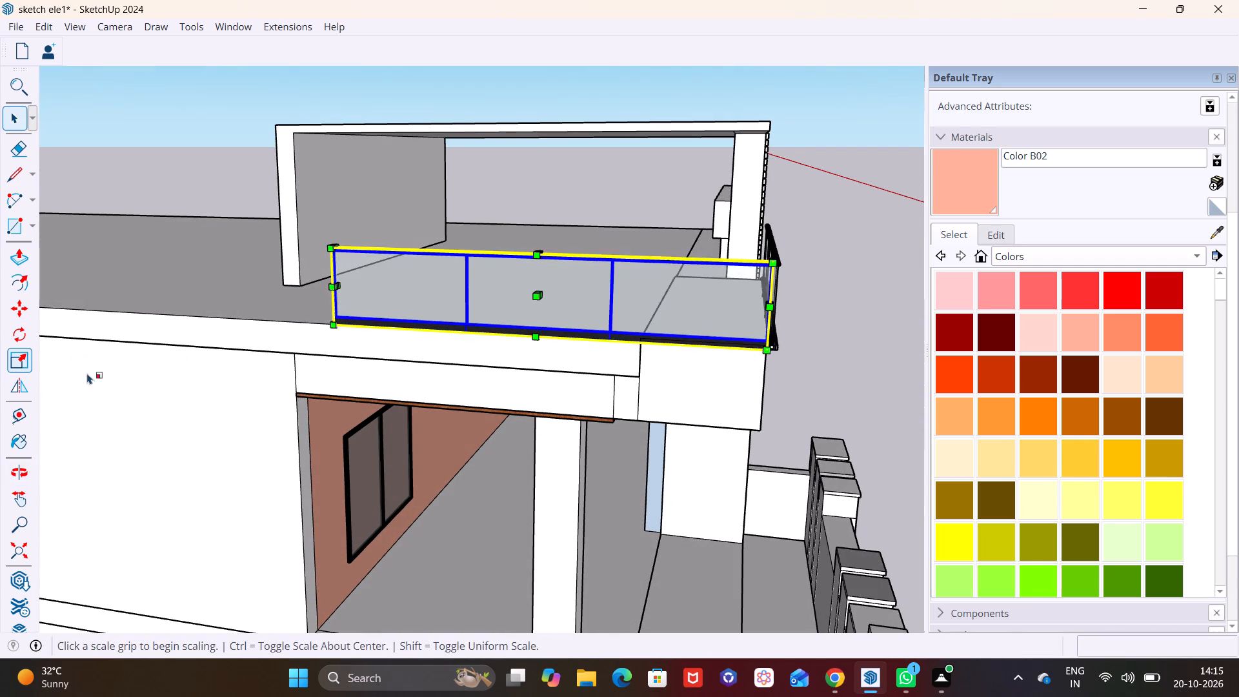
scroll(227, 389, down, 3)
middle_drag(256, 389, 572, 352)
scroll(636, 282, up, 8)
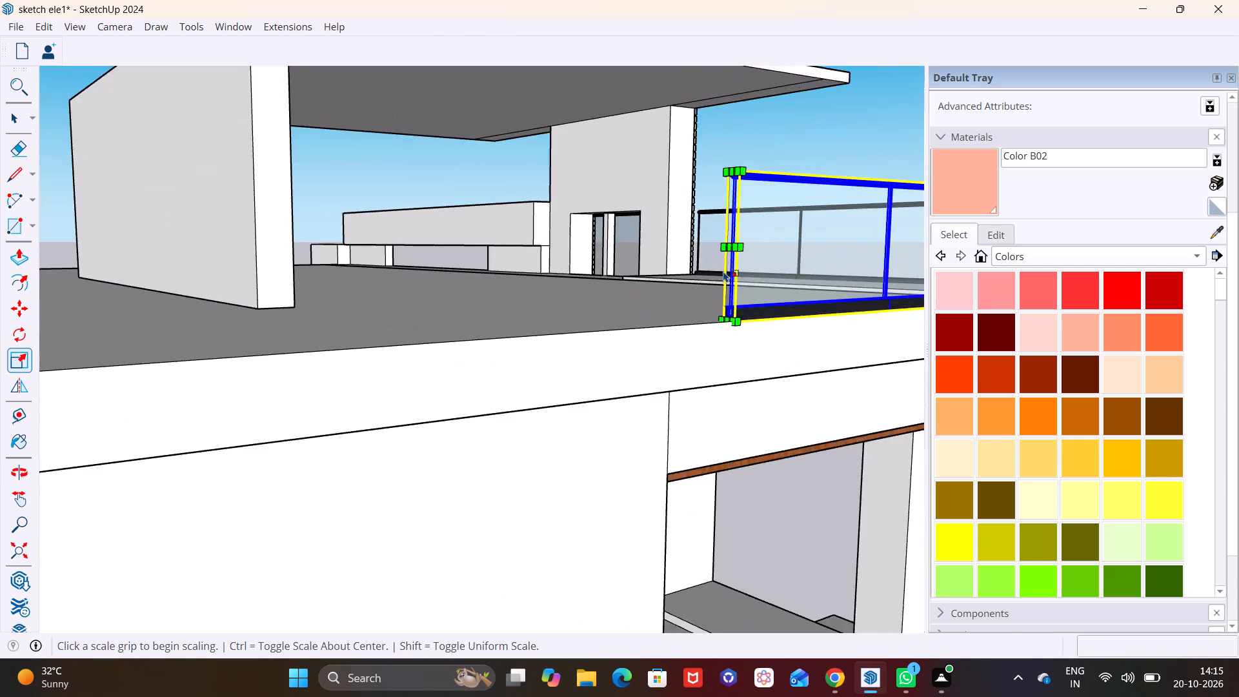
scroll(723, 271, up, 2)
click(754, 190)
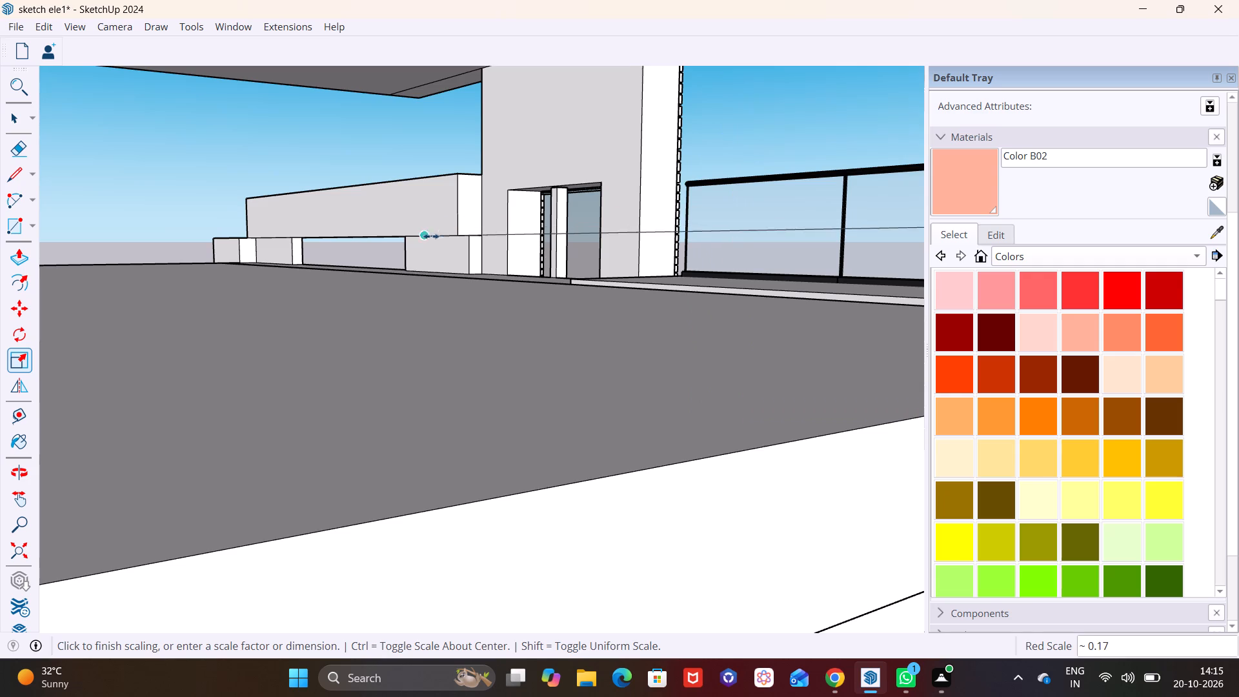
scroll(282, 274, down, 12)
scroll(237, 315, down, 9)
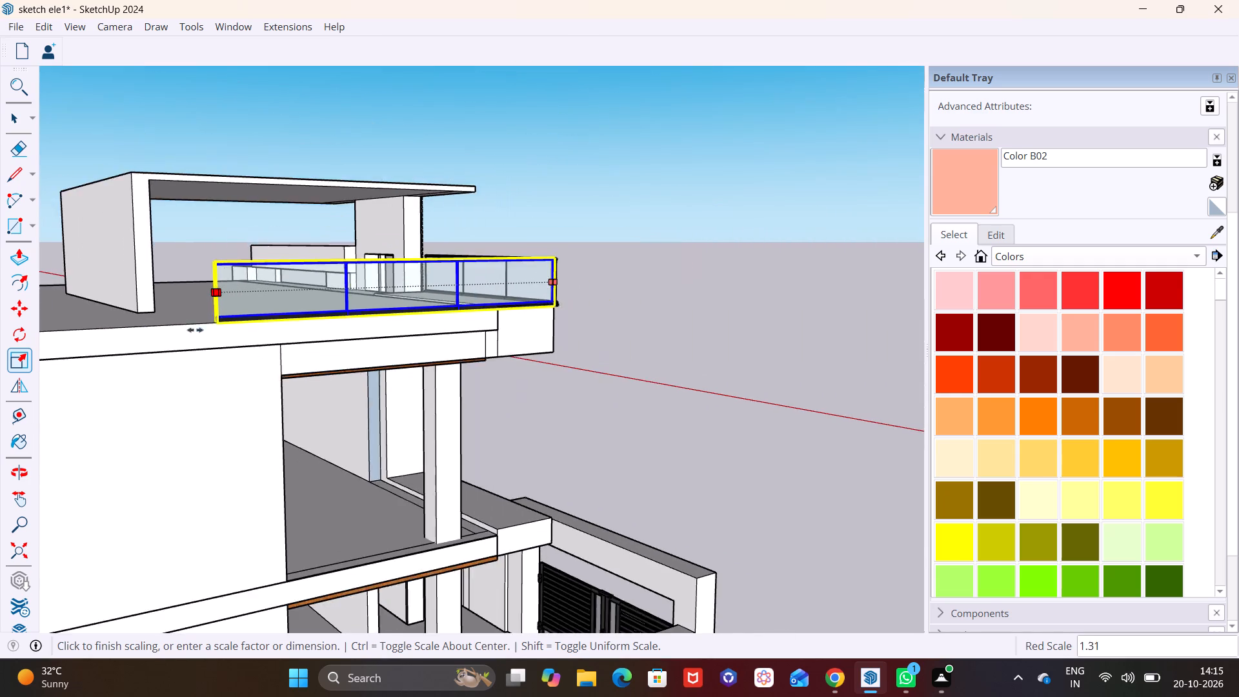
shift+middle_drag(194, 328, 607, 259)
scroll(290, 290, down, 8)
shift+middle_drag(292, 291, 736, 284)
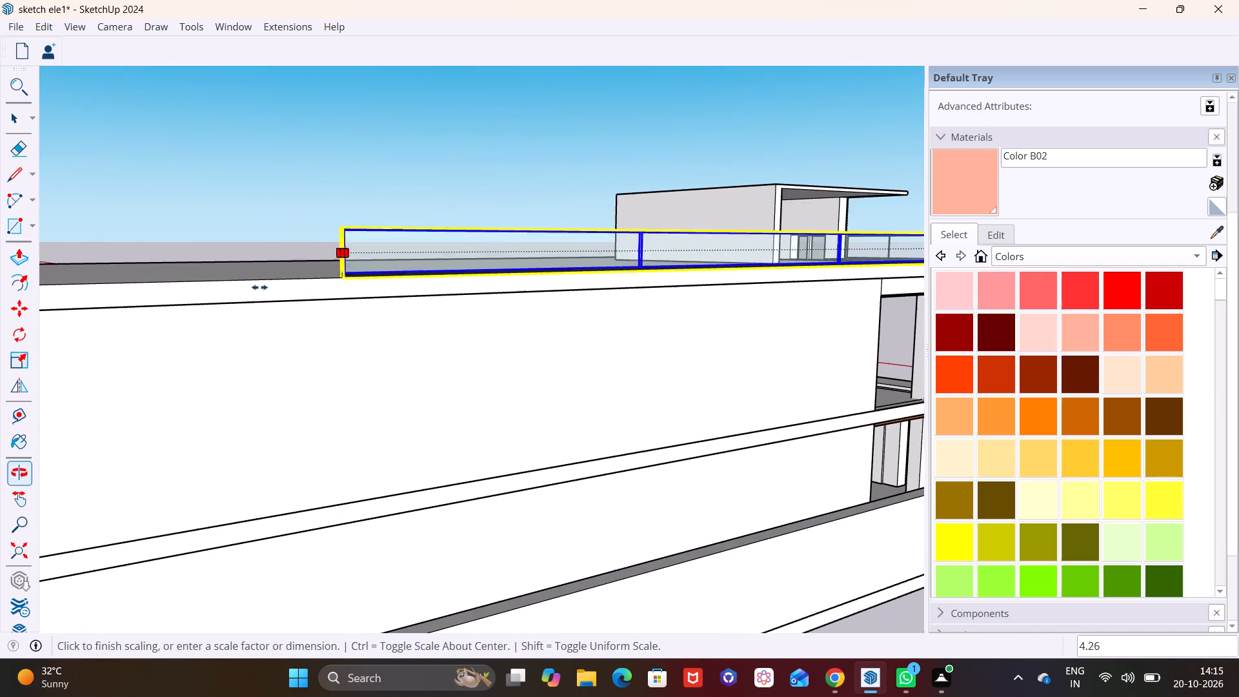
scroll(256, 287, down, 8)
shift+middle_drag(205, 301, 322, 299)
shift+scroll(322, 299, down, 1)
scroll(265, 288, up, 13)
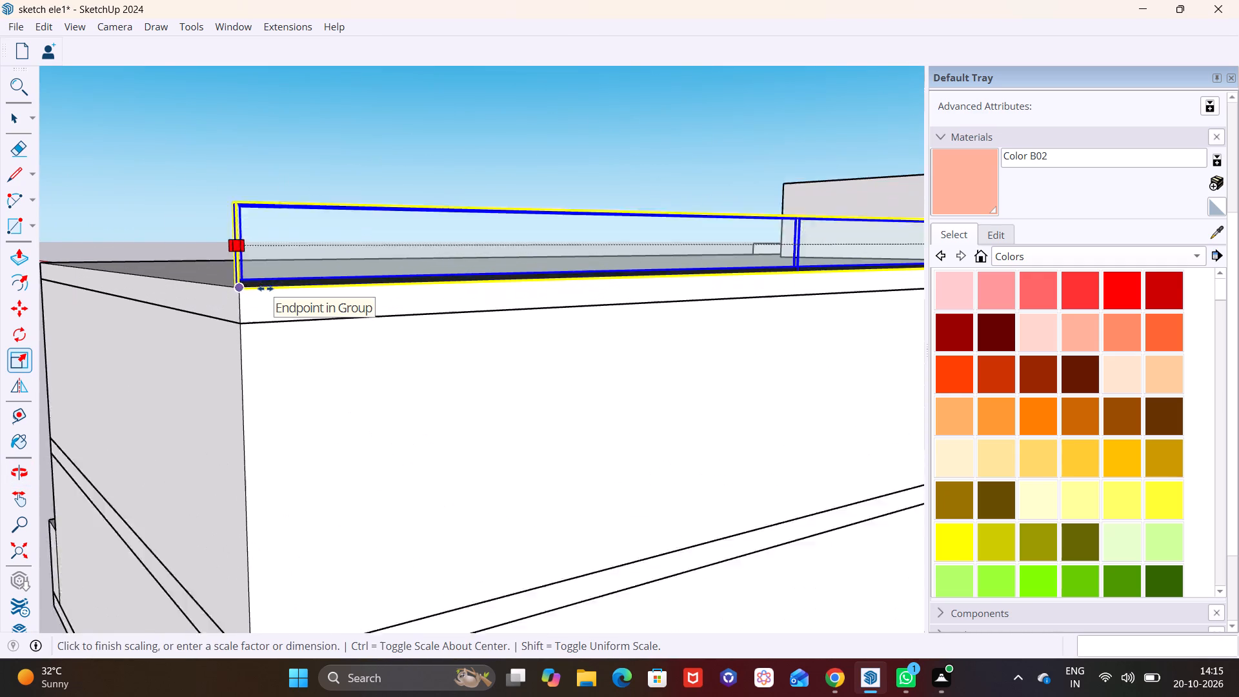
scroll(265, 288, up, 1)
click(239, 288)
key(space)
click(372, 338)
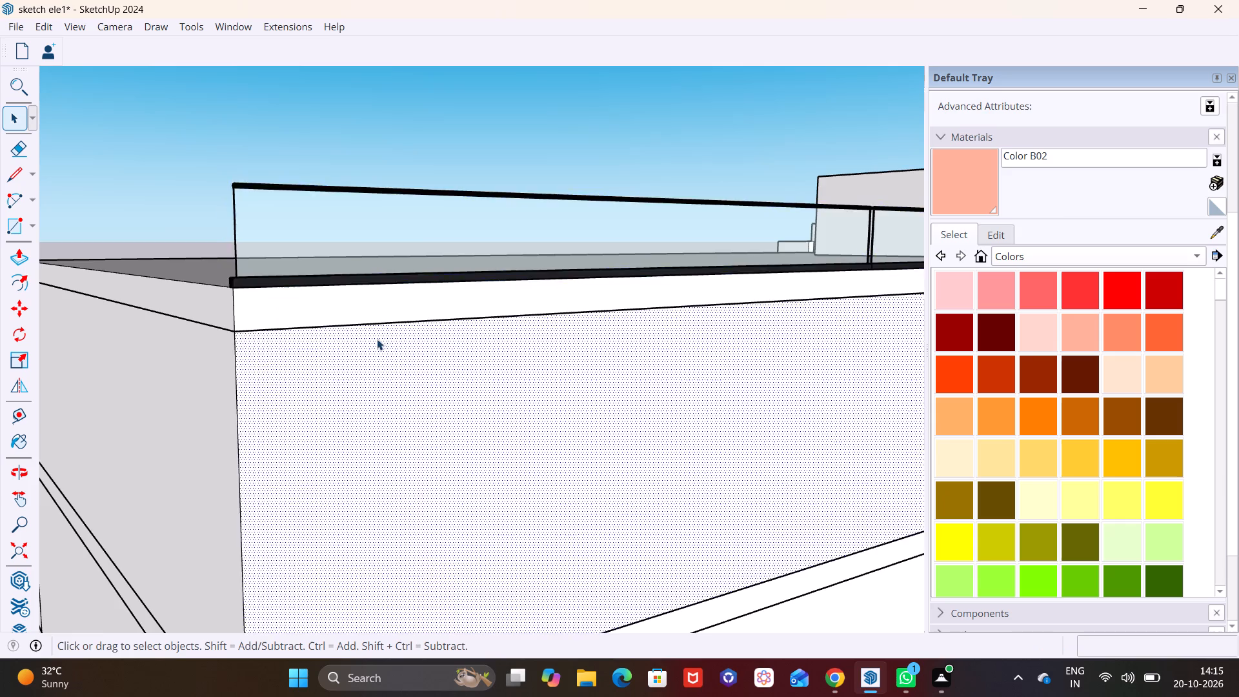
Copy the long side railing across the roof along the red axis direction to the opposite long edge.
scroll(418, 336, down, 9)
middle_drag(529, 327, 699, 569)
scroll(752, 420, down, 1)
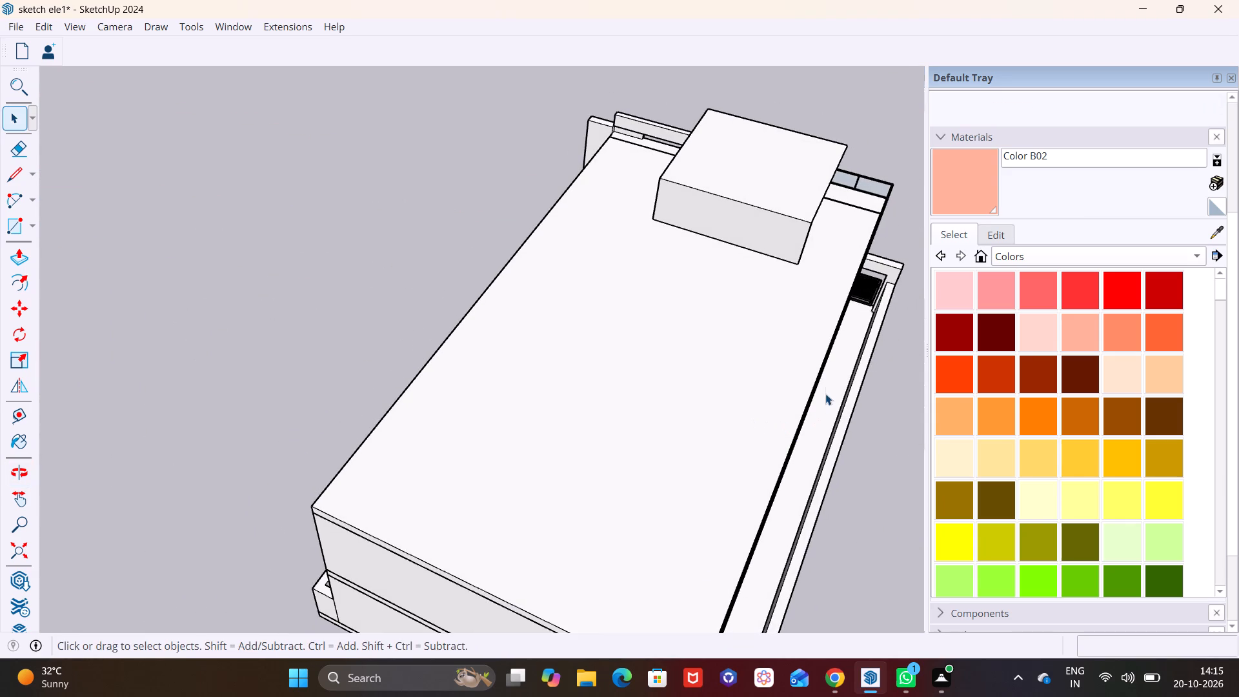
click(815, 382)
key(m)
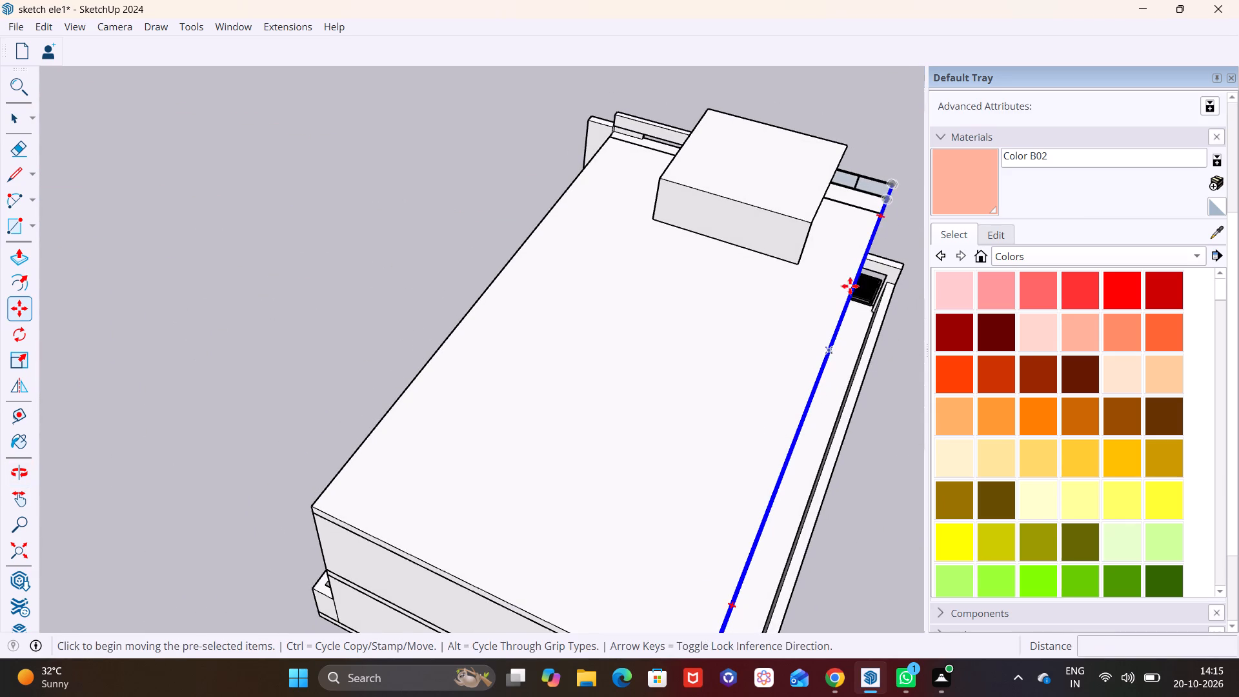
click(894, 183)
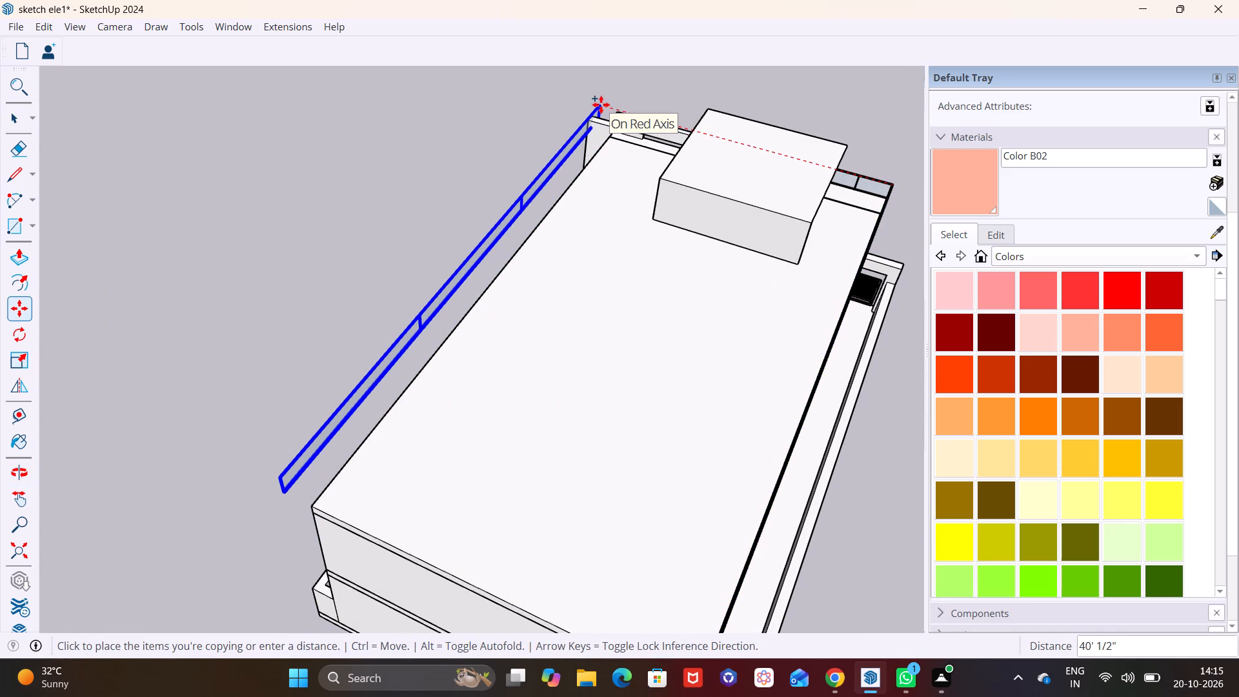
click(616, 117)
key(space)
click(440, 174)
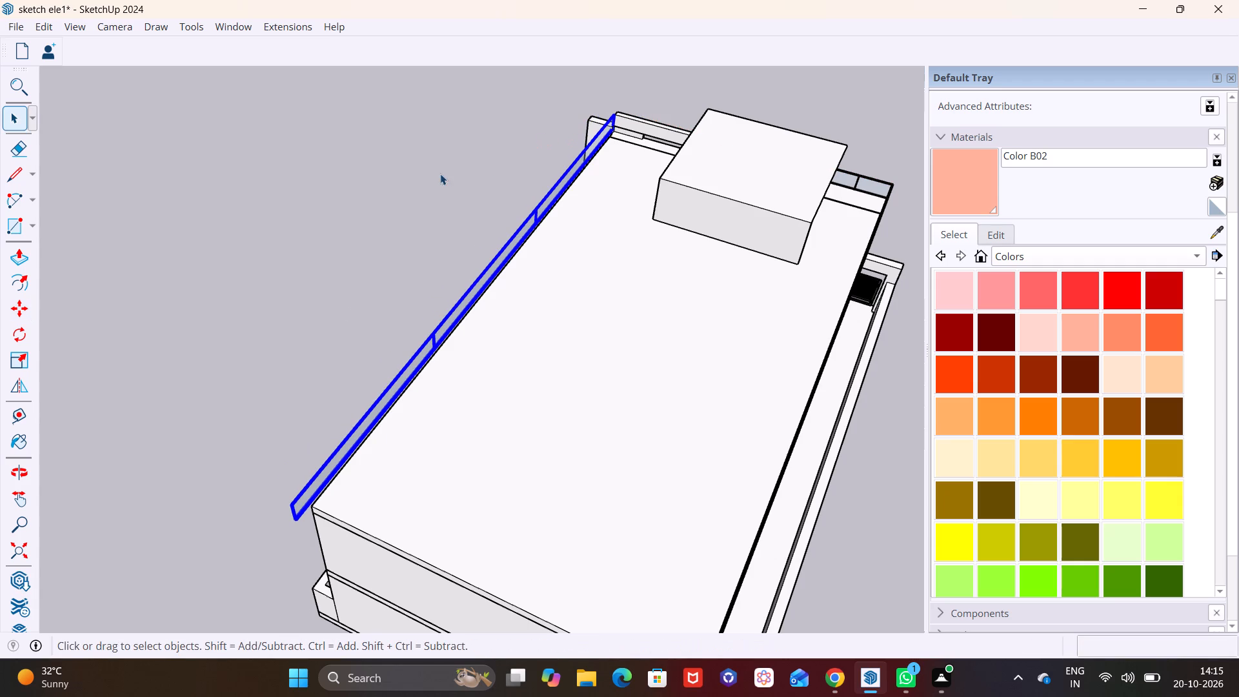
Move the copied railing about 8 1/2 inches at its front end so its base sits on the roof edge, clear of the front wall.
middle_drag(482, 260, 1002, 265)
middle_drag(499, 330, 821, 271)
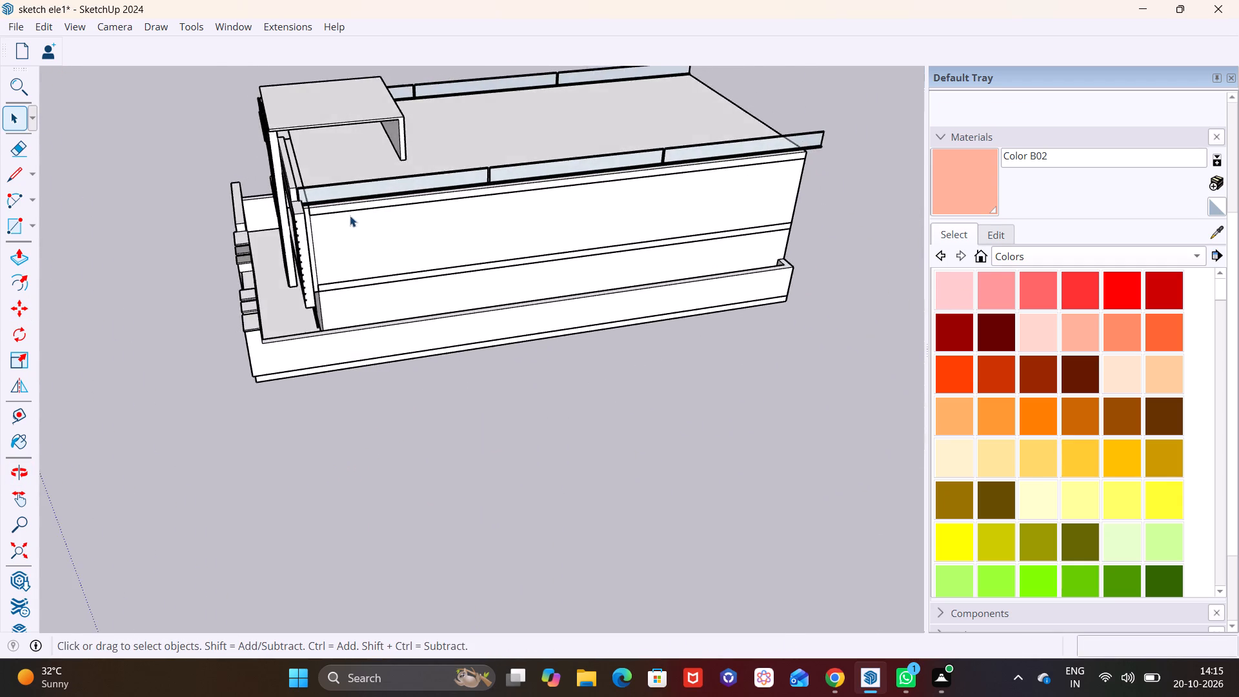
scroll(350, 216, up, 9)
middle_drag(348, 234, 212, 328)
middle_drag(234, 301, 267, 455)
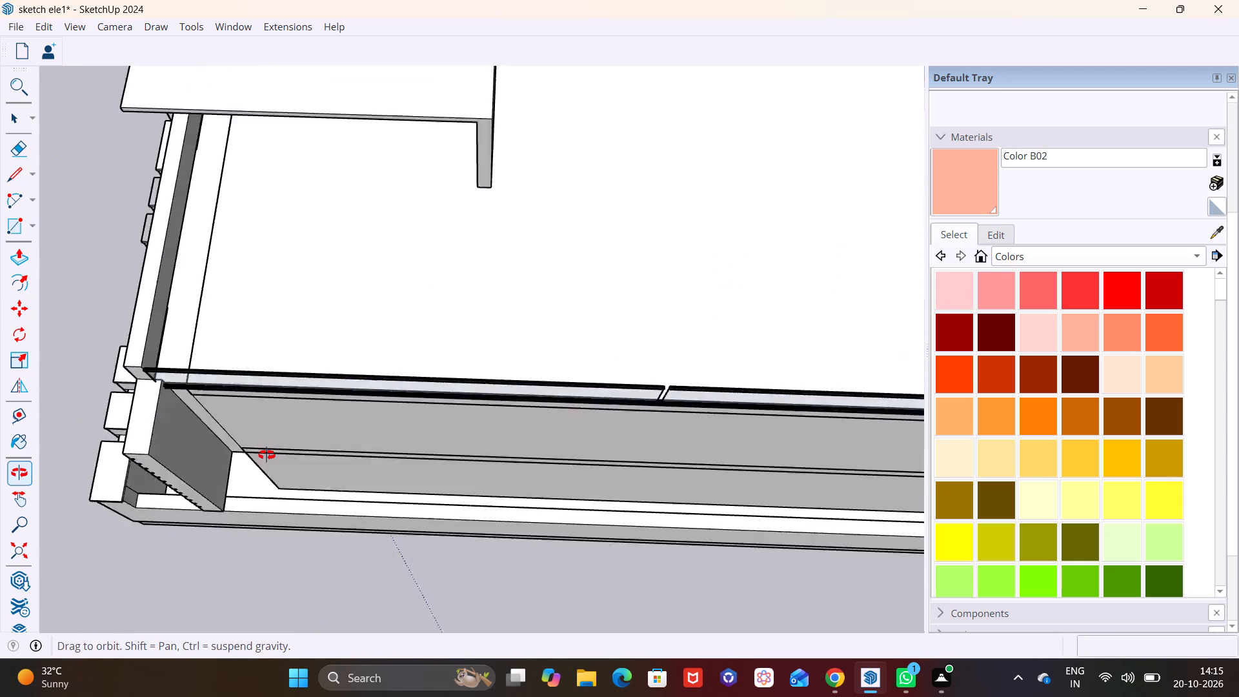
middle_drag(267, 455, 268, 459)
middle_drag(266, 416, 336, 228)
scroll(284, 379, up, 1)
middle_drag(304, 266, 283, 184)
scroll(288, 206, up, 1)
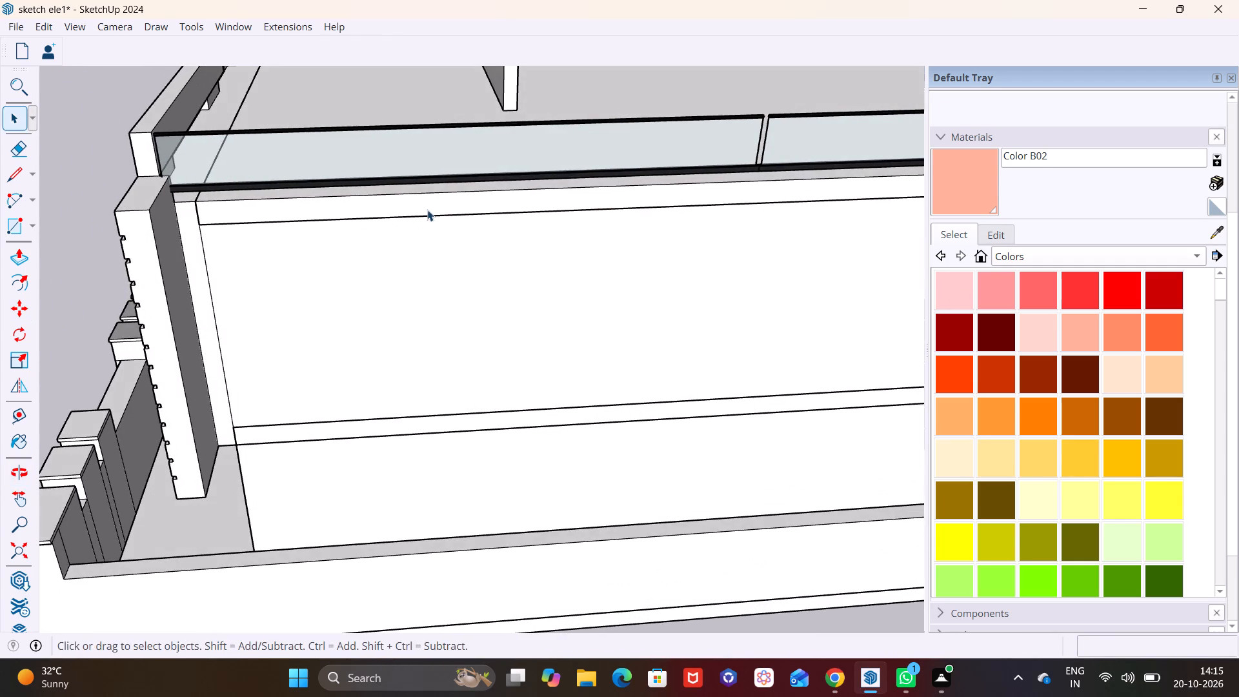
shift+middle_drag(427, 210, 255, 399)
middle_drag(98, 340, 428, 295)
middle_drag(323, 363, 39, 310)
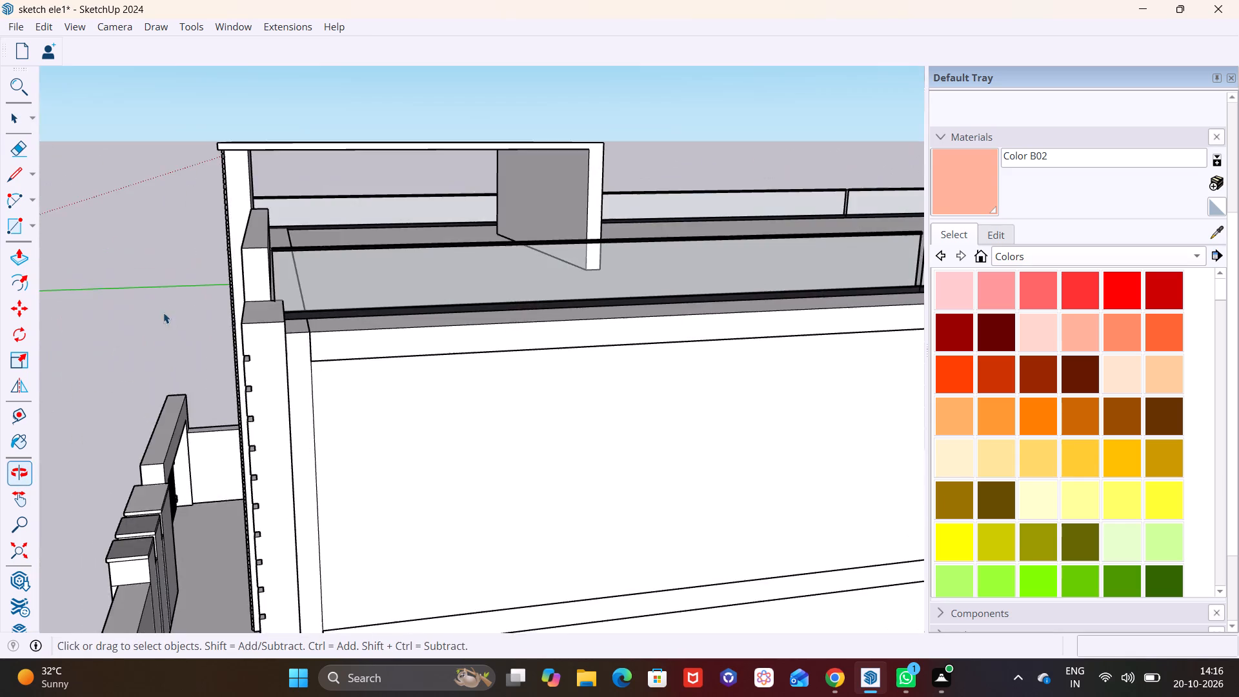
scroll(528, 327, up, 3)
click(341, 304)
key(m)
middle_drag(333, 310, 235, 352)
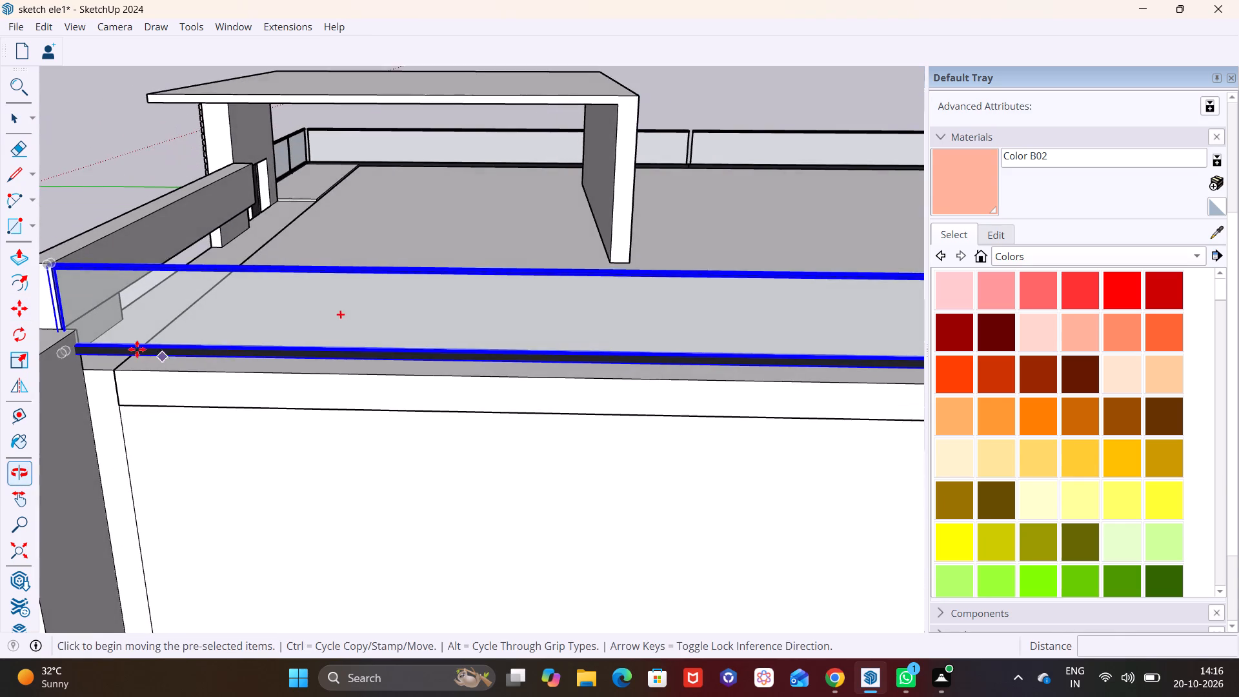
scroll(137, 349, up, 3)
shift+middle_drag(145, 349, 438, 330)
scroll(416, 327, up, 2)
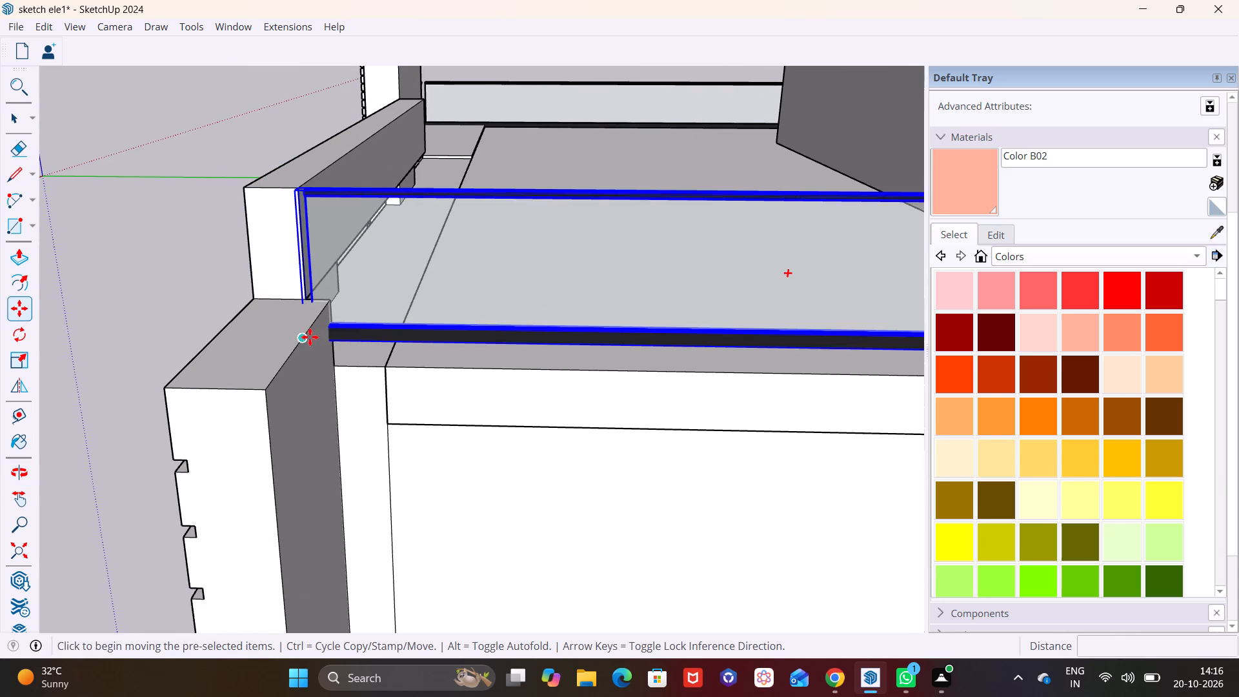
click(343, 337)
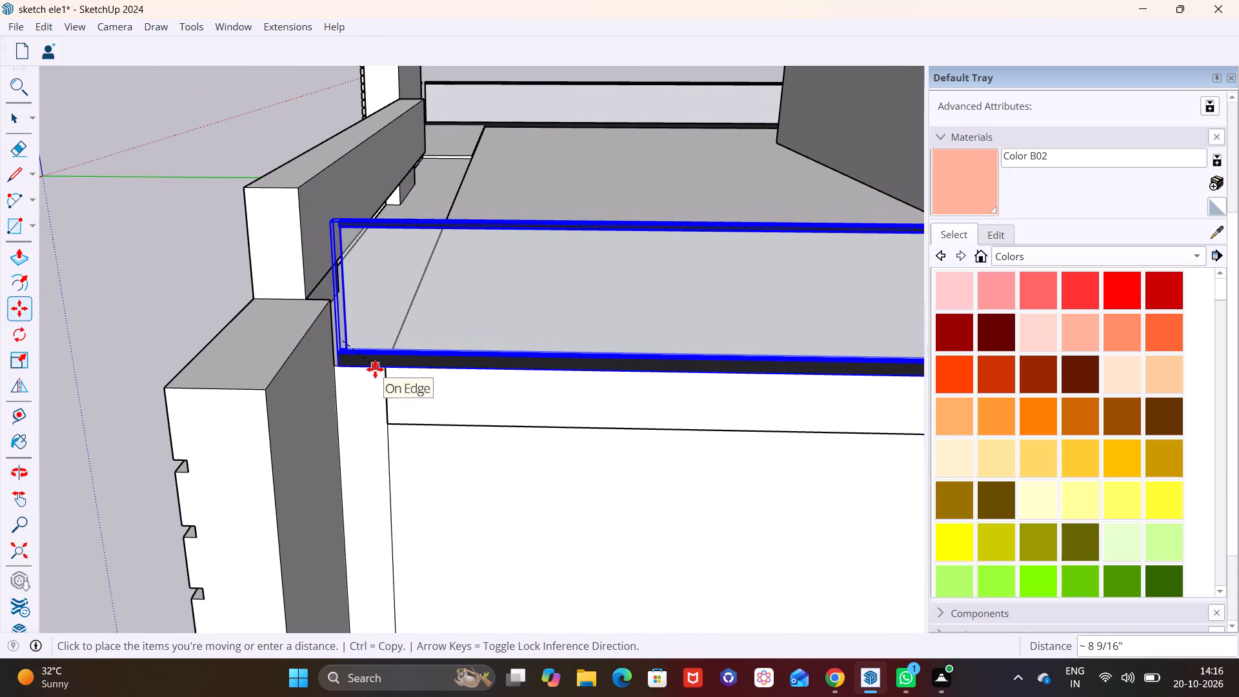
click(372, 369)
key(space)
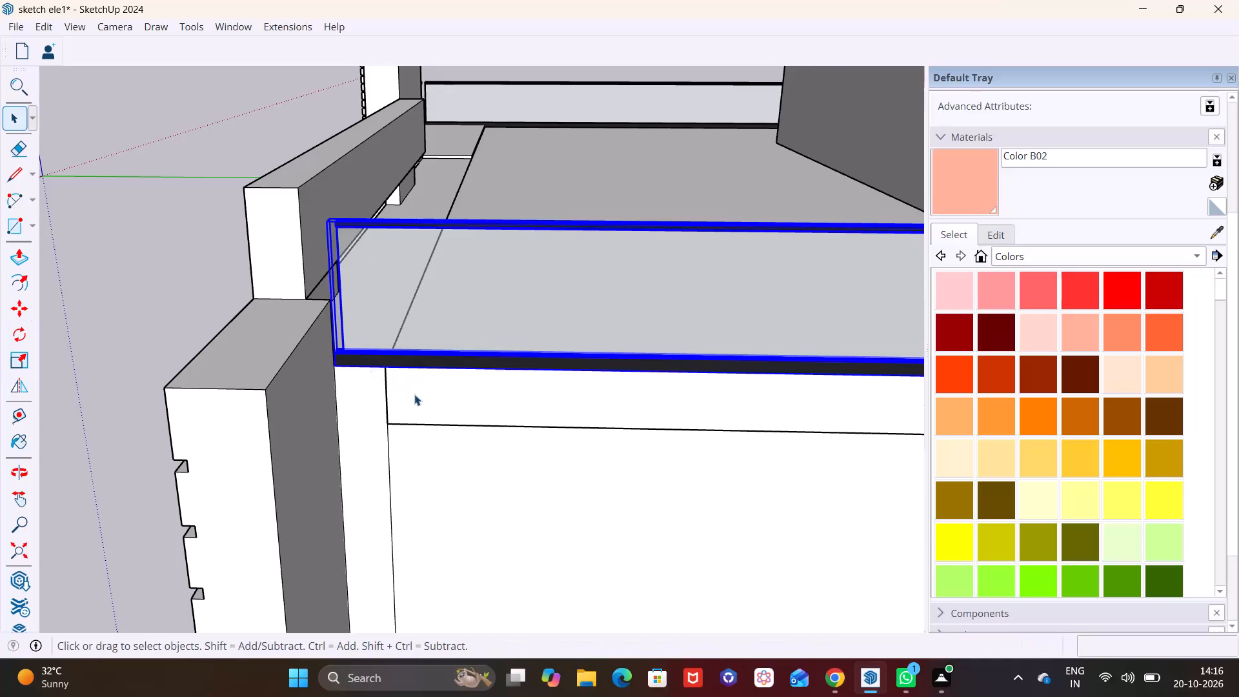
Scale the copied long side railing along its length by about 0.97 so it ends at the rear corner of the roof.
scroll(418, 401, down, 11)
shift+middle_drag(690, 411, 0, 293)
shift+middle_drag(828, 372, 105, 377)
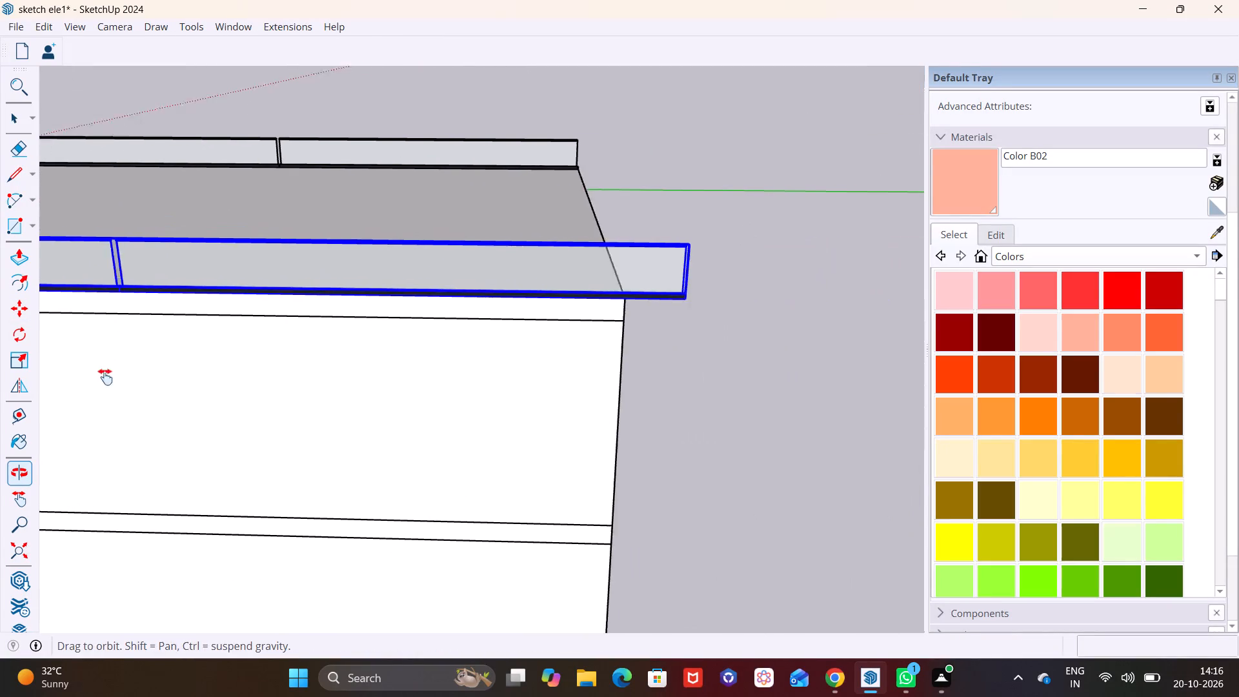
shift+middle_drag(105, 377, 102, 377)
click(551, 283)
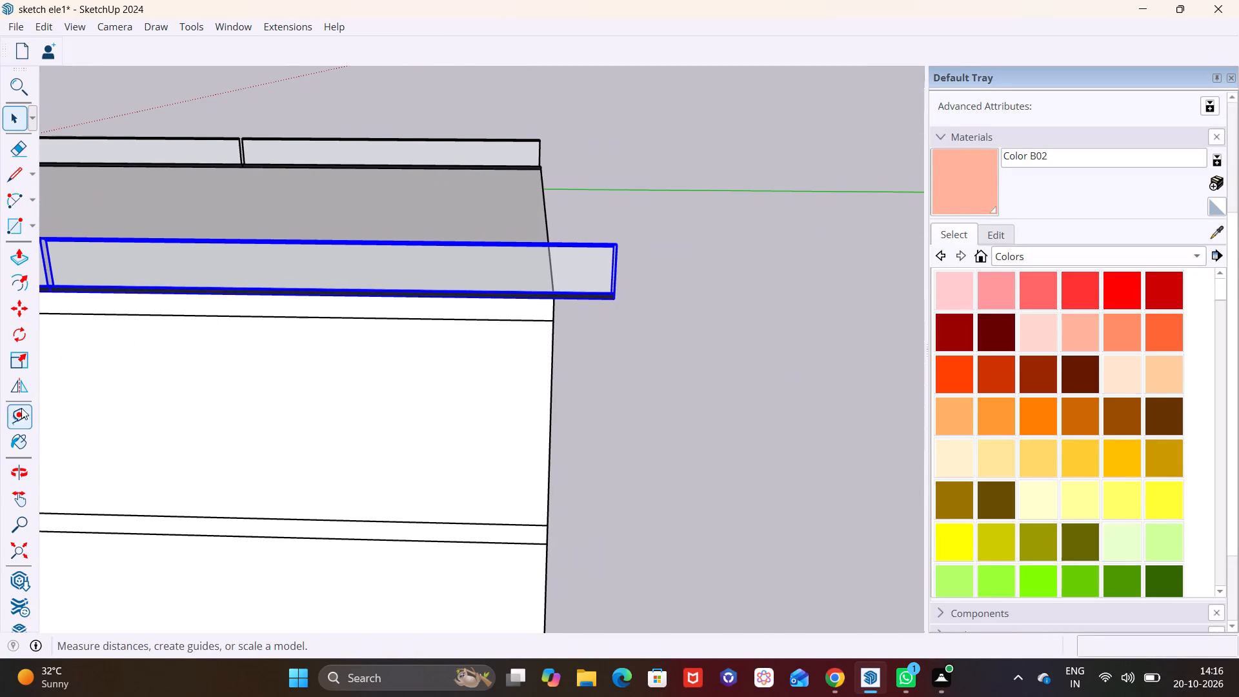
click(23, 359)
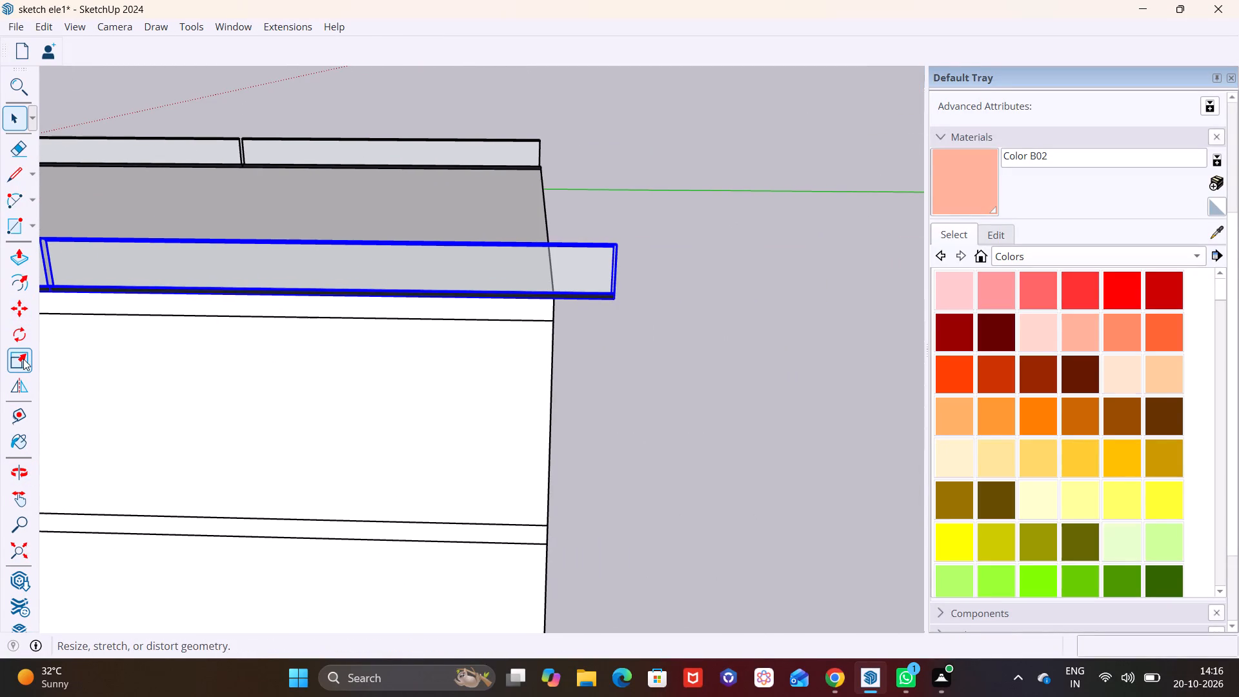
middle_drag(621, 359, 403, 405)
scroll(343, 354, up, 12)
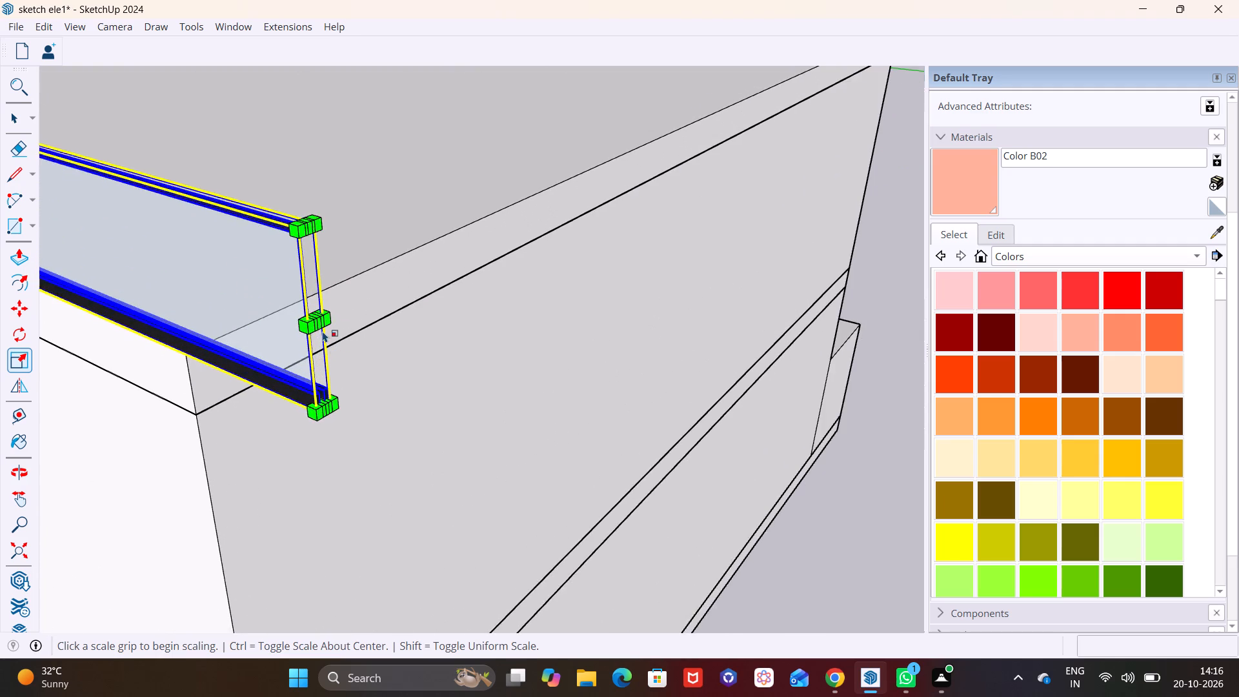
click(313, 318)
click(264, 306)
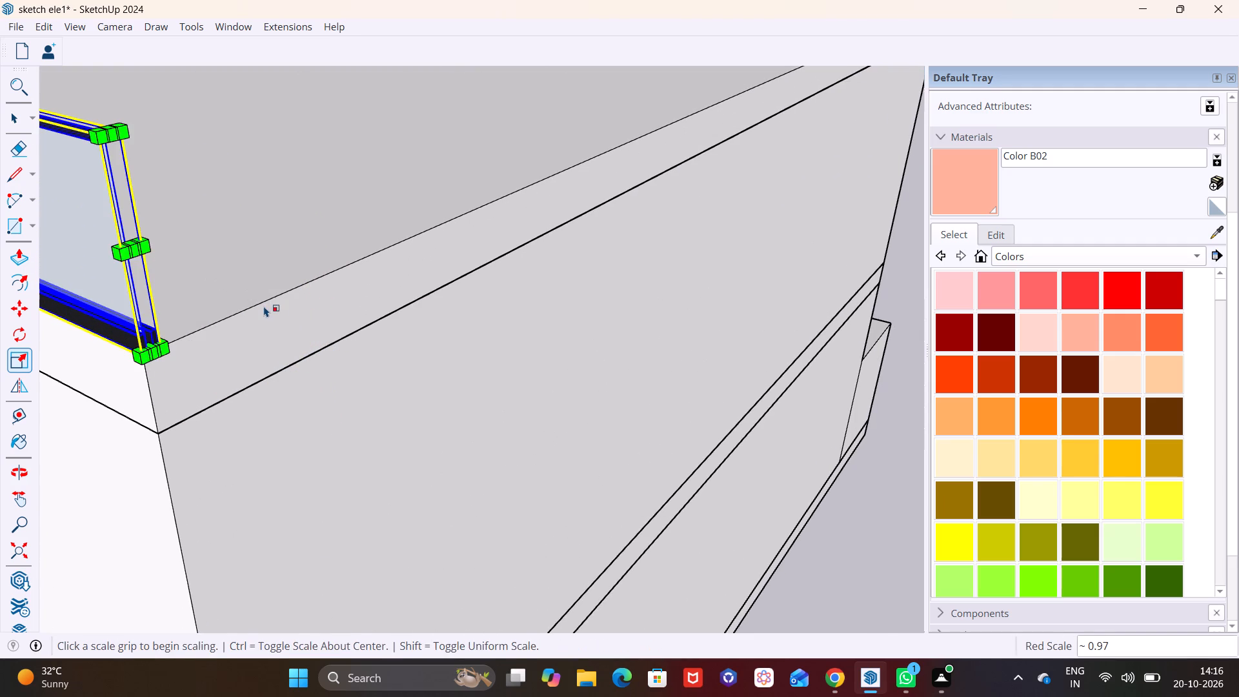
Copy the short front glass railing about 77' 9 3/8" across the roof to the rear edge, near the corner of a side railing.
scroll(412, 353, down, 2)
middle_drag(428, 376, 319, 400)
scroll(401, 405, down, 14)
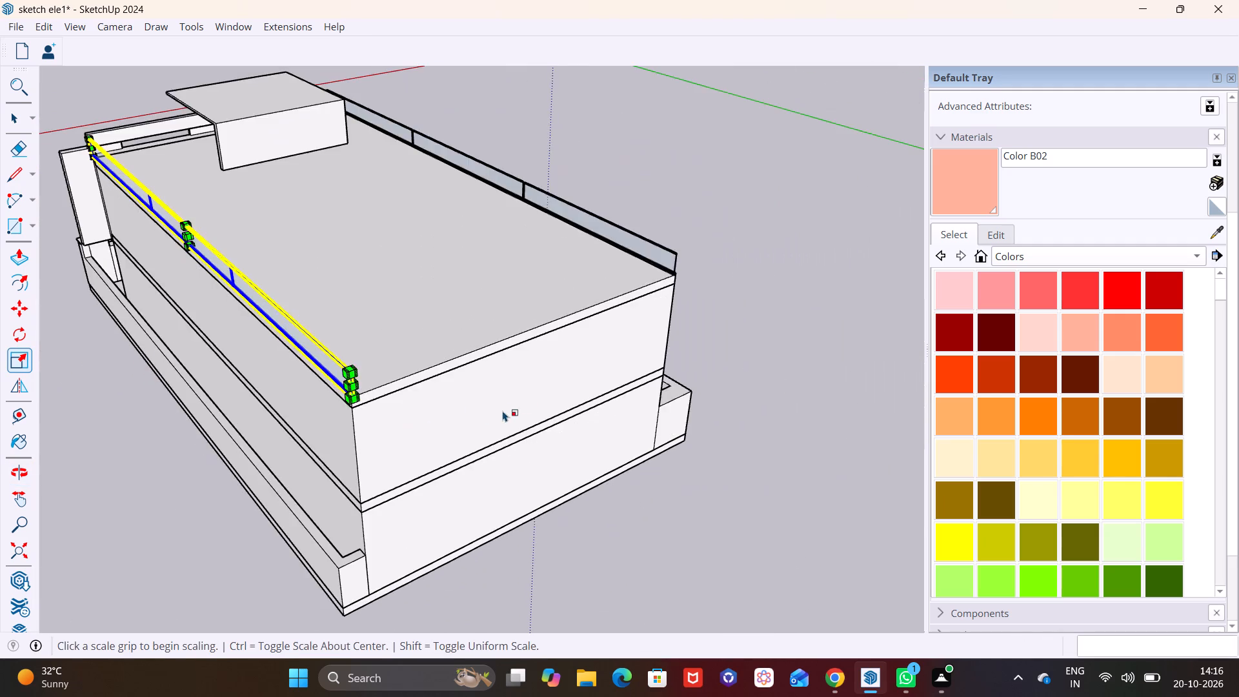
middle_drag(514, 401, 312, 395)
middle_drag(368, 295, 376, 441)
click(445, 106)
key(space)
click(427, 117)
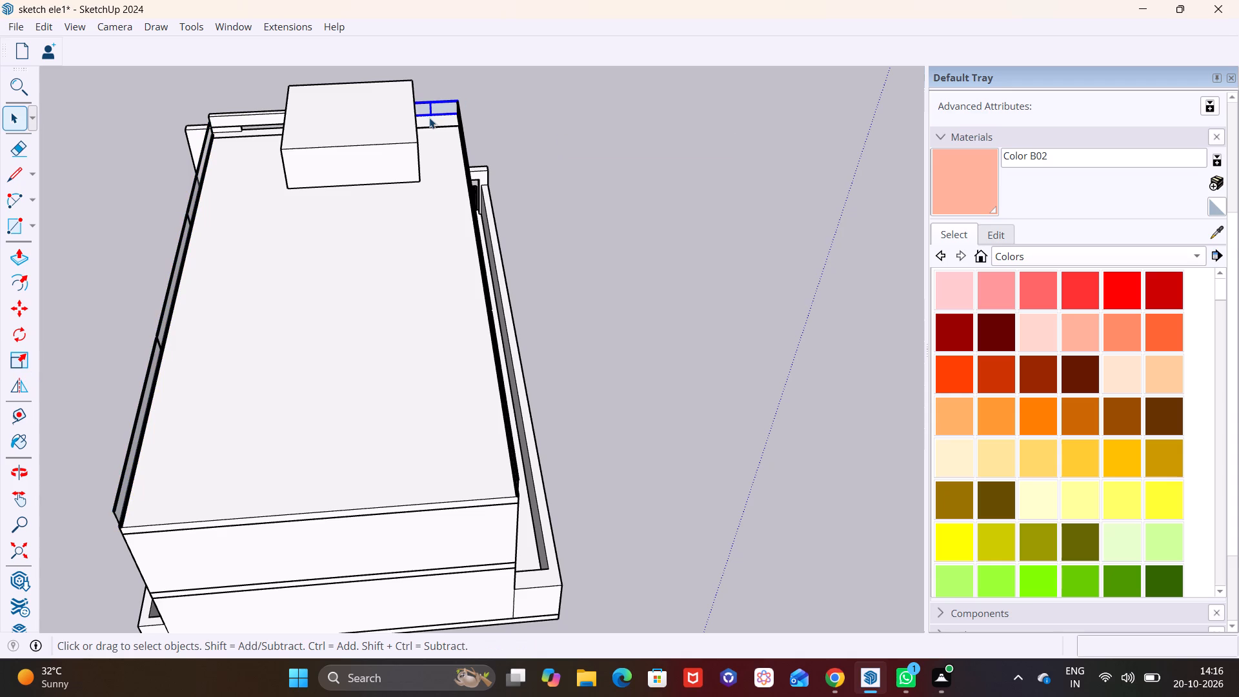
key(m)
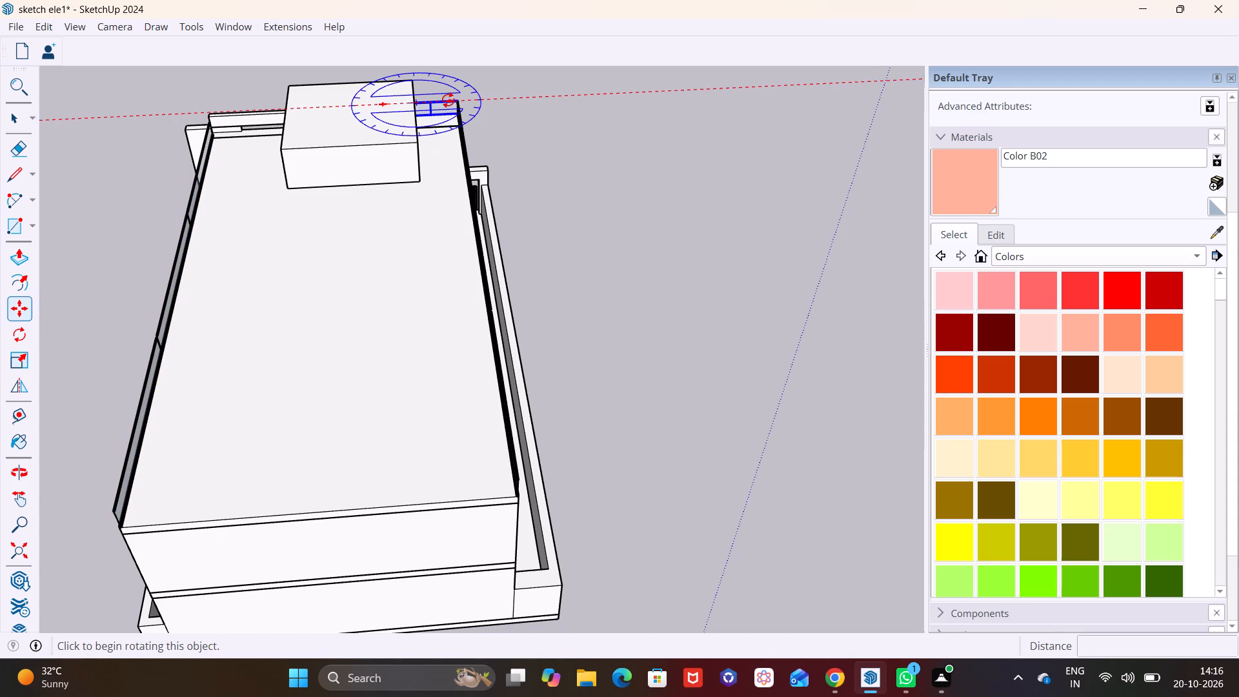
click(441, 108)
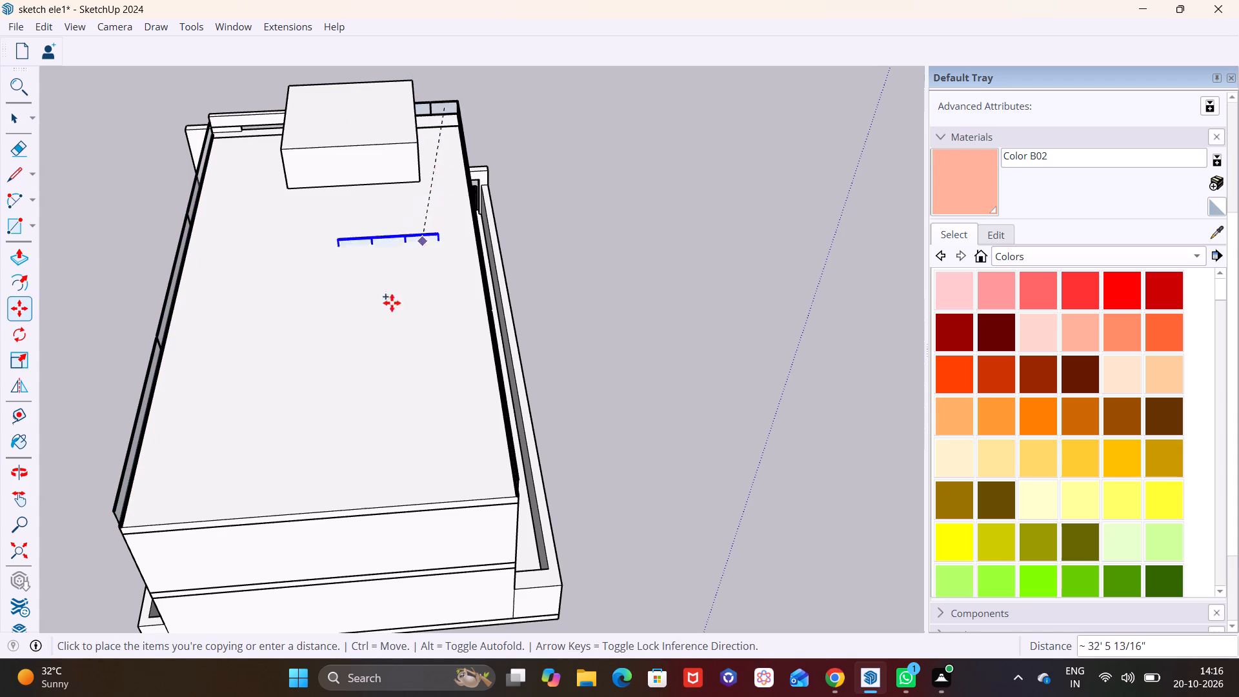
middle_drag(266, 474, 301, 404)
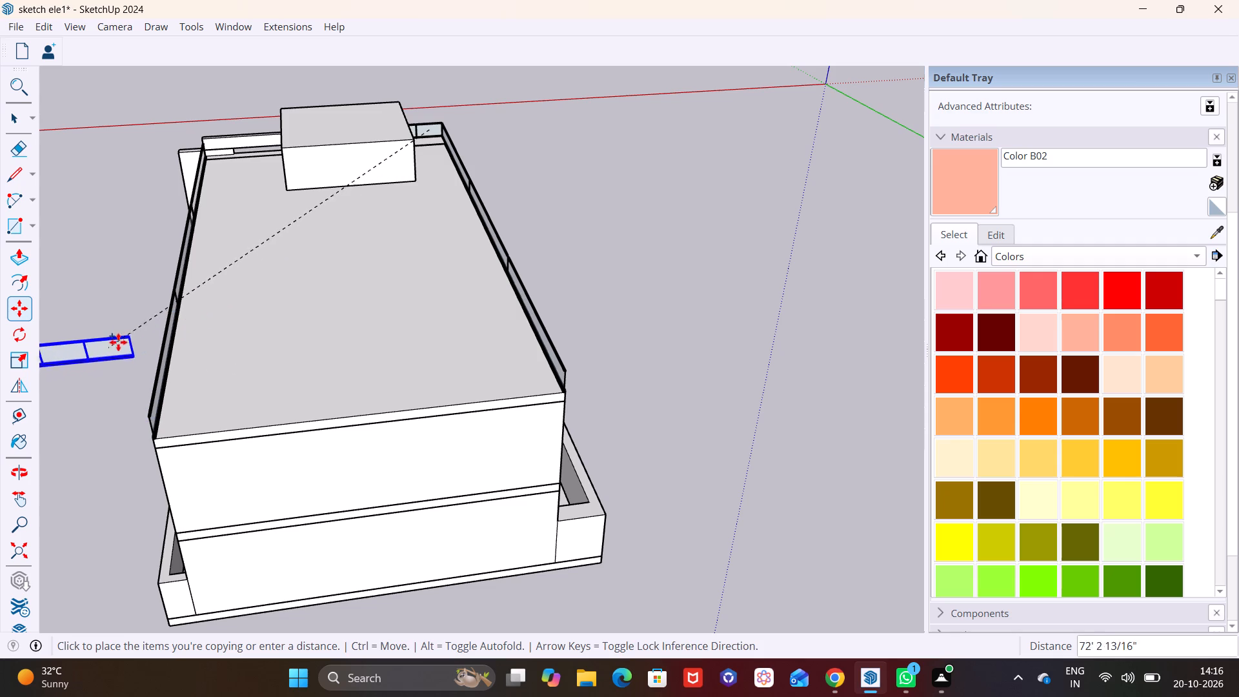
middle_drag(324, 376, 461, 251)
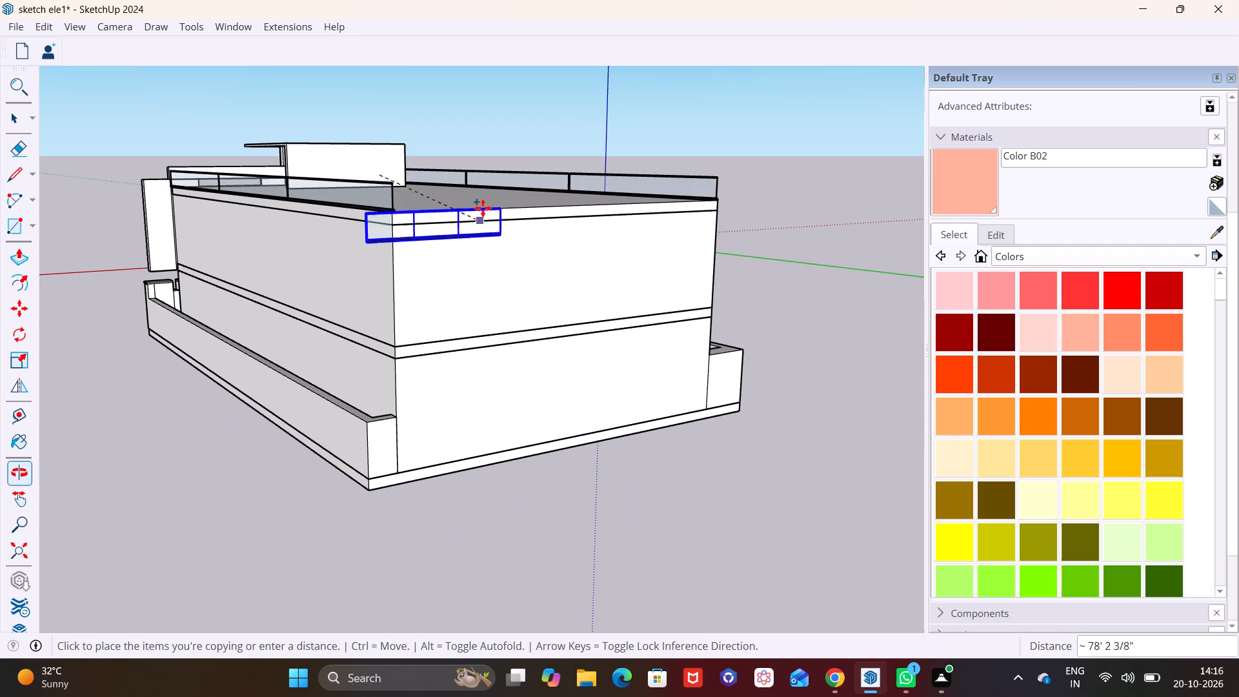
click(490, 215)
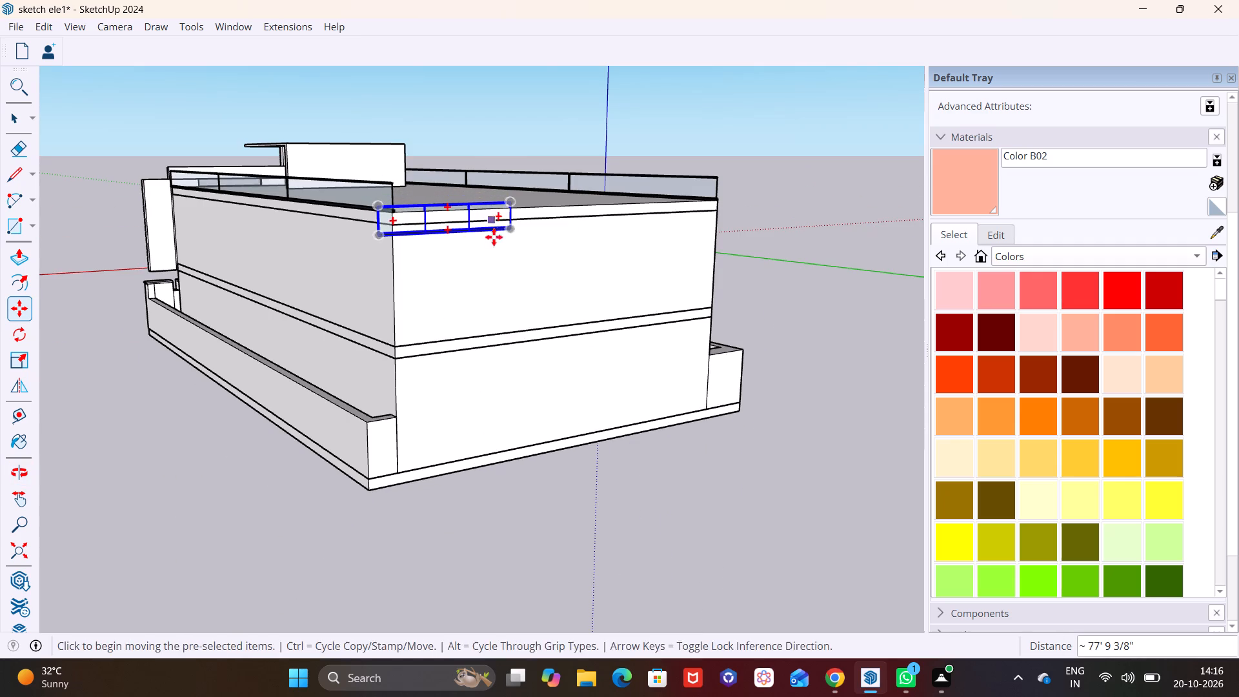
Move the copied short railing by its bottom end corner onto the rear roof corner, meeting the end of the side railing.
middle_drag(496, 248, 418, 347)
scroll(349, 376, up, 7)
scroll(322, 430, up, 2)
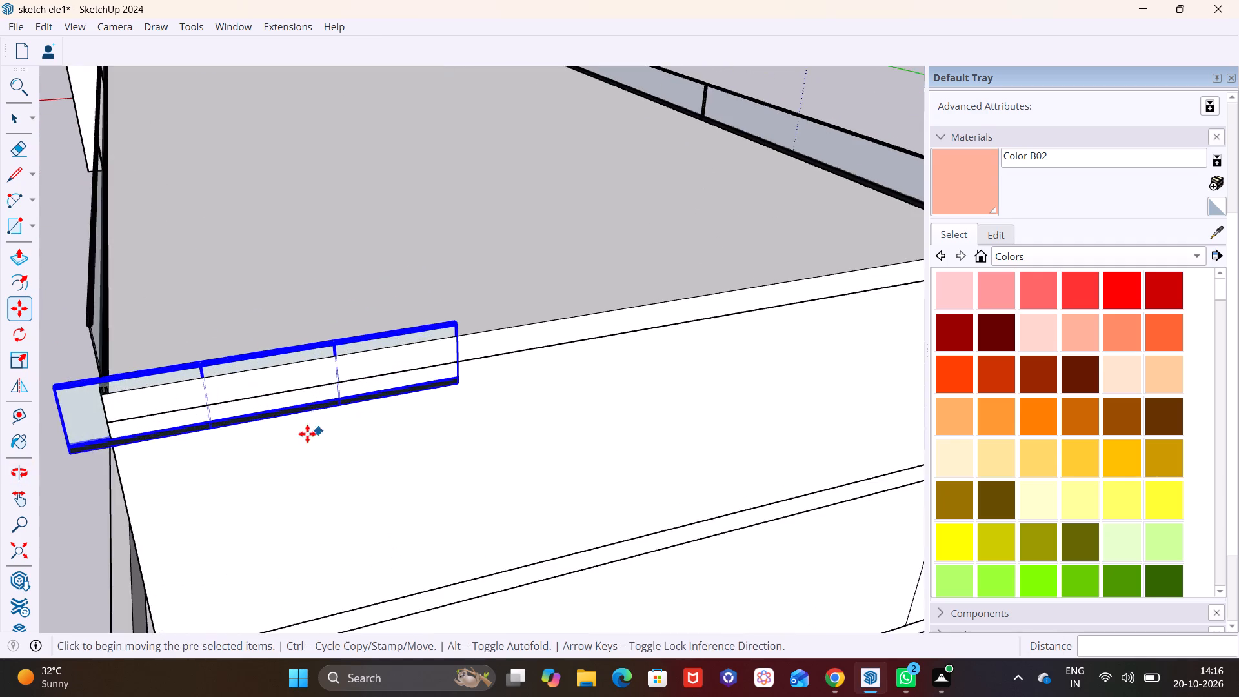
middle_drag(285, 434, 376, 383)
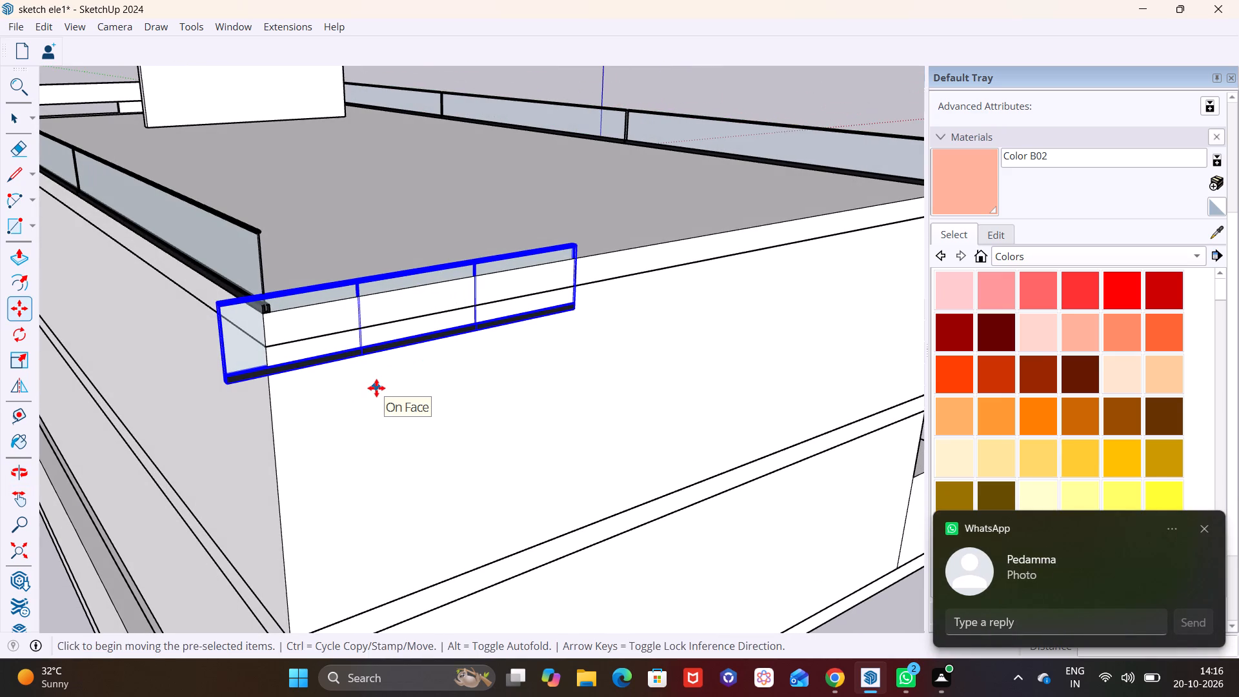
key(m)
click(223, 382)
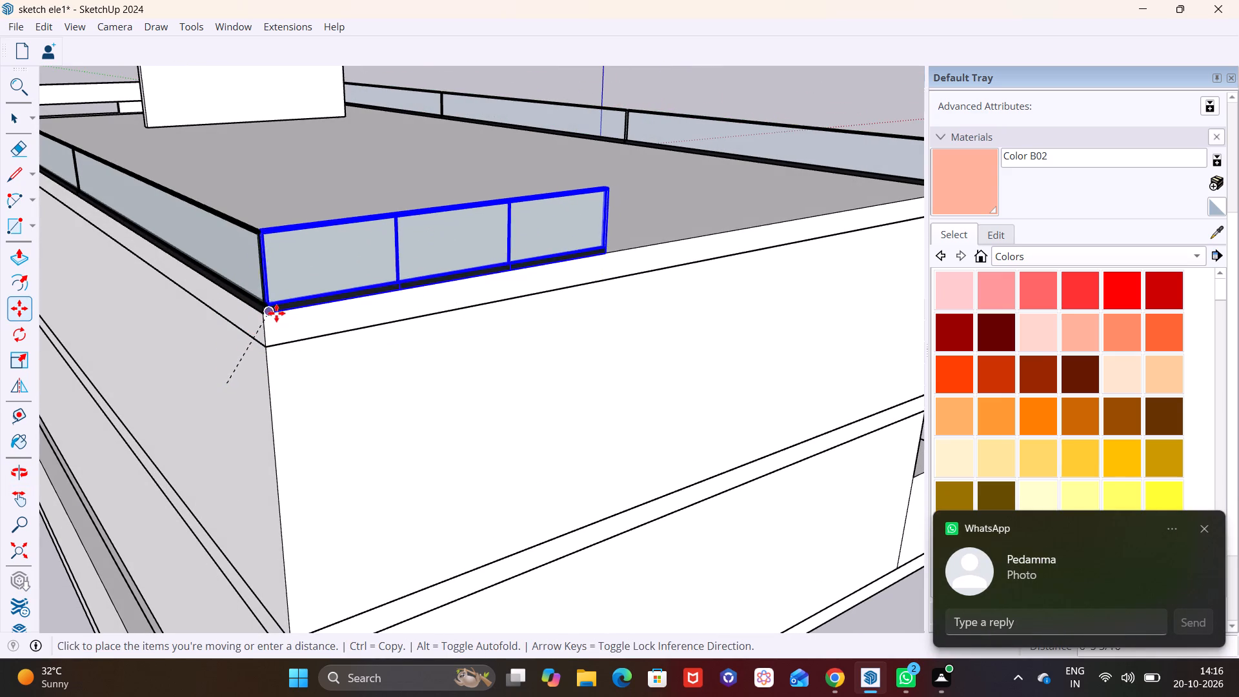
click(274, 308)
Scale the rear railing along the red axis by about 2.89 so it spans the rear roof edge to the opposite side railing.
scroll(481, 383, down, 1)
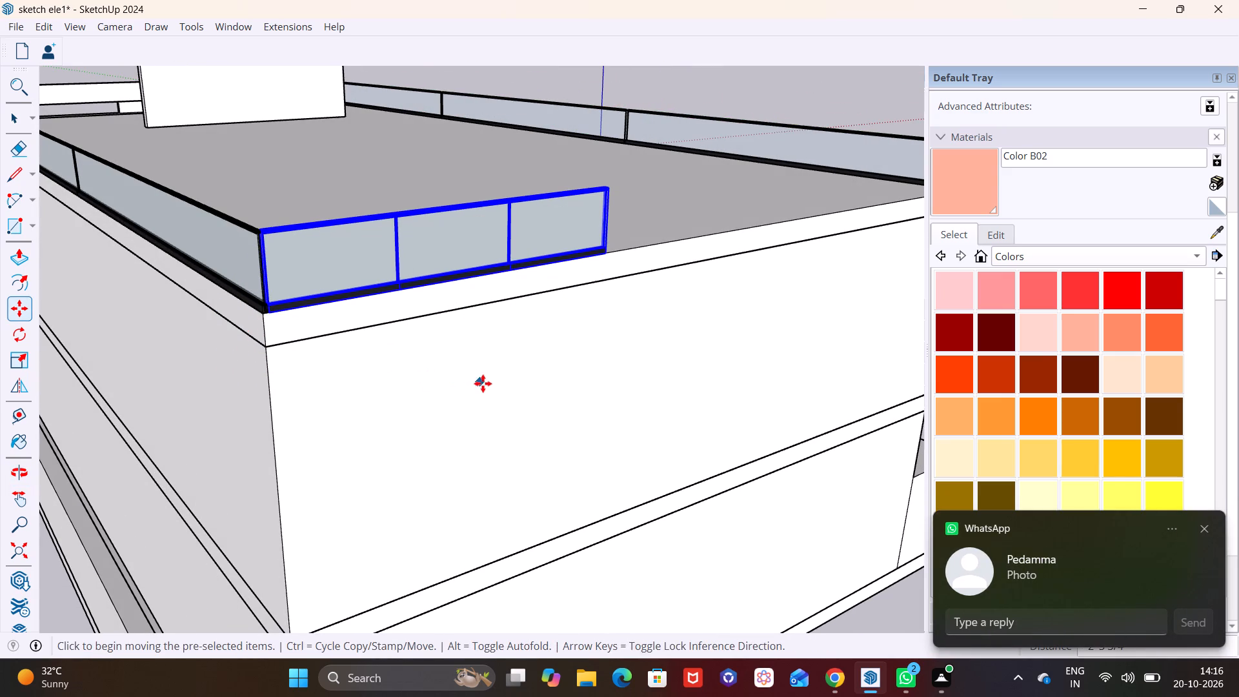
scroll(483, 383, down, 1)
middle_drag(474, 381, 176, 362)
shift+middle_drag(312, 310, 245, 381)
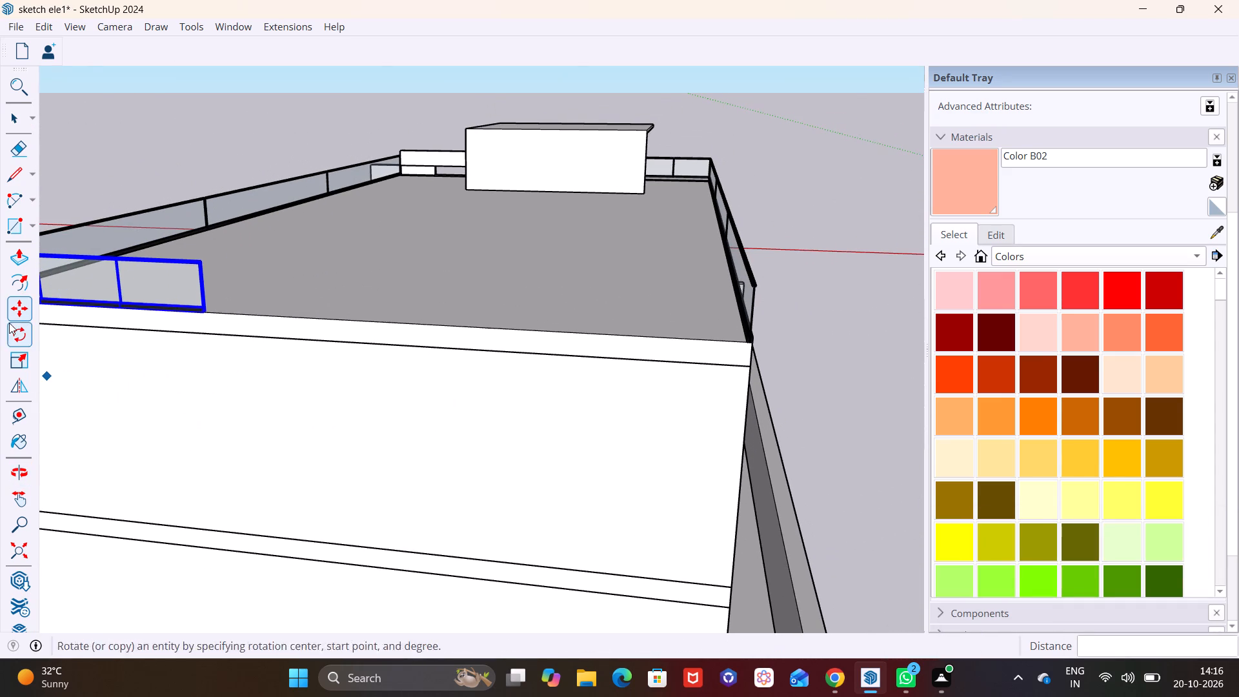
click(22, 285)
click(23, 366)
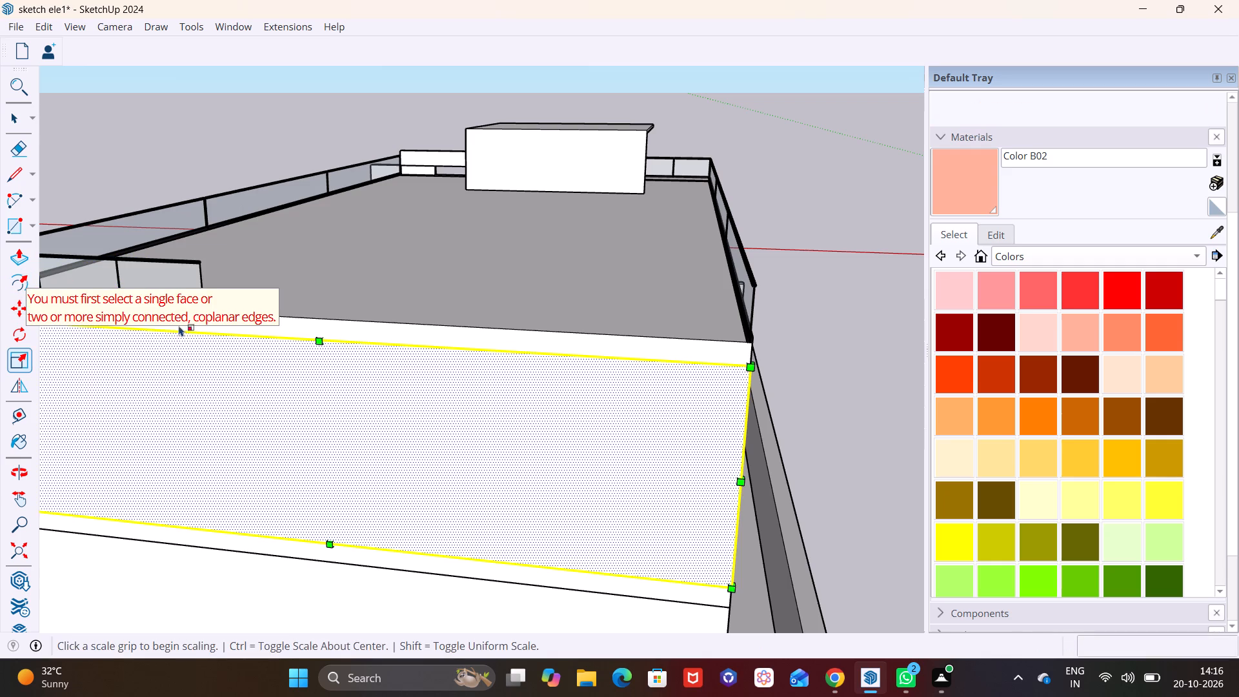
key(space)
click(162, 268)
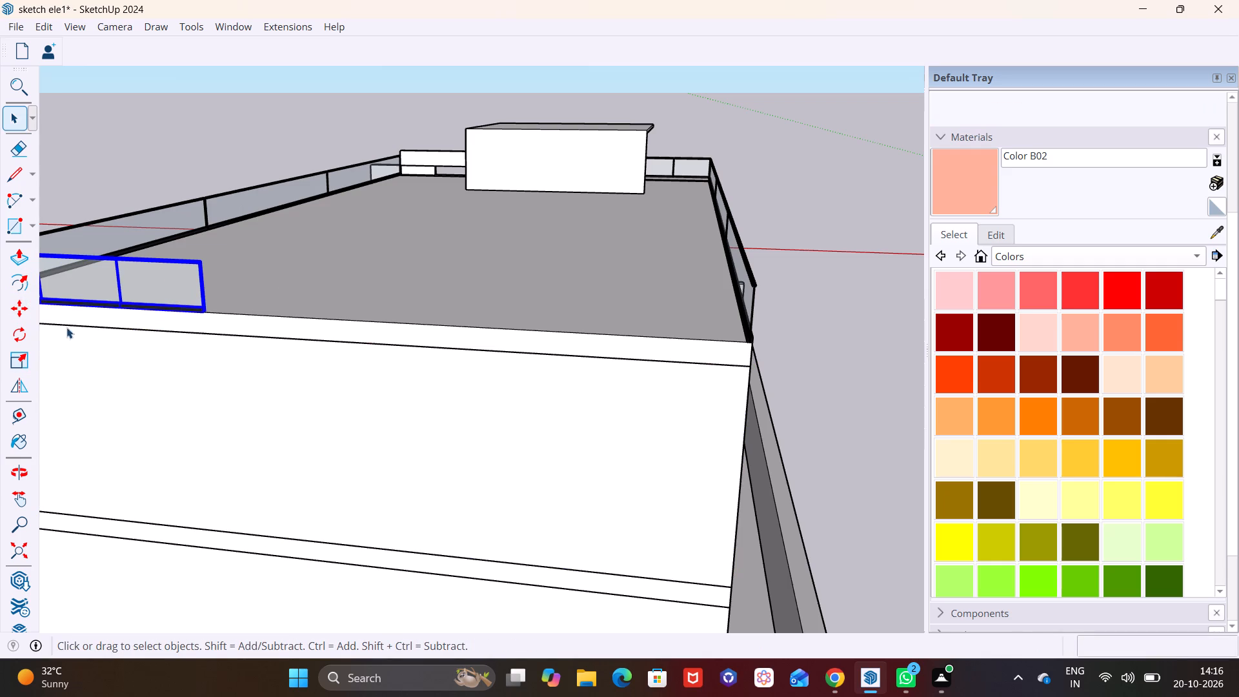
click(17, 360)
scroll(179, 291, up, 8)
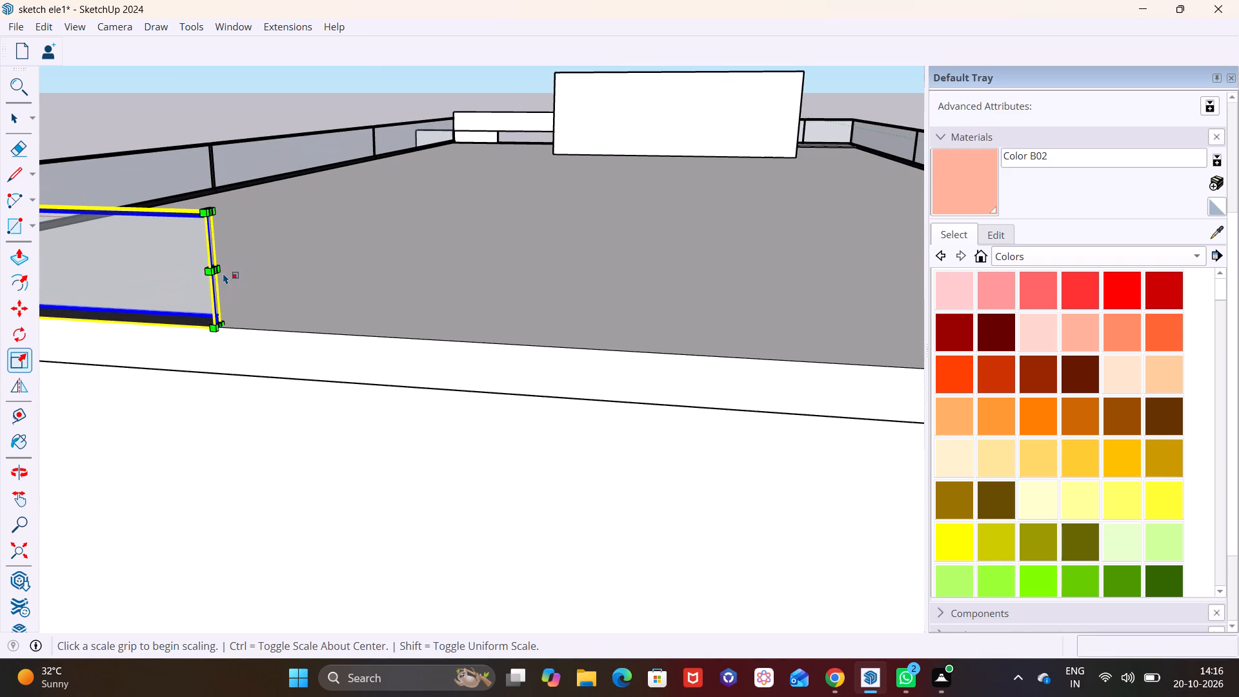
click(218, 272)
scroll(489, 303, down, 12)
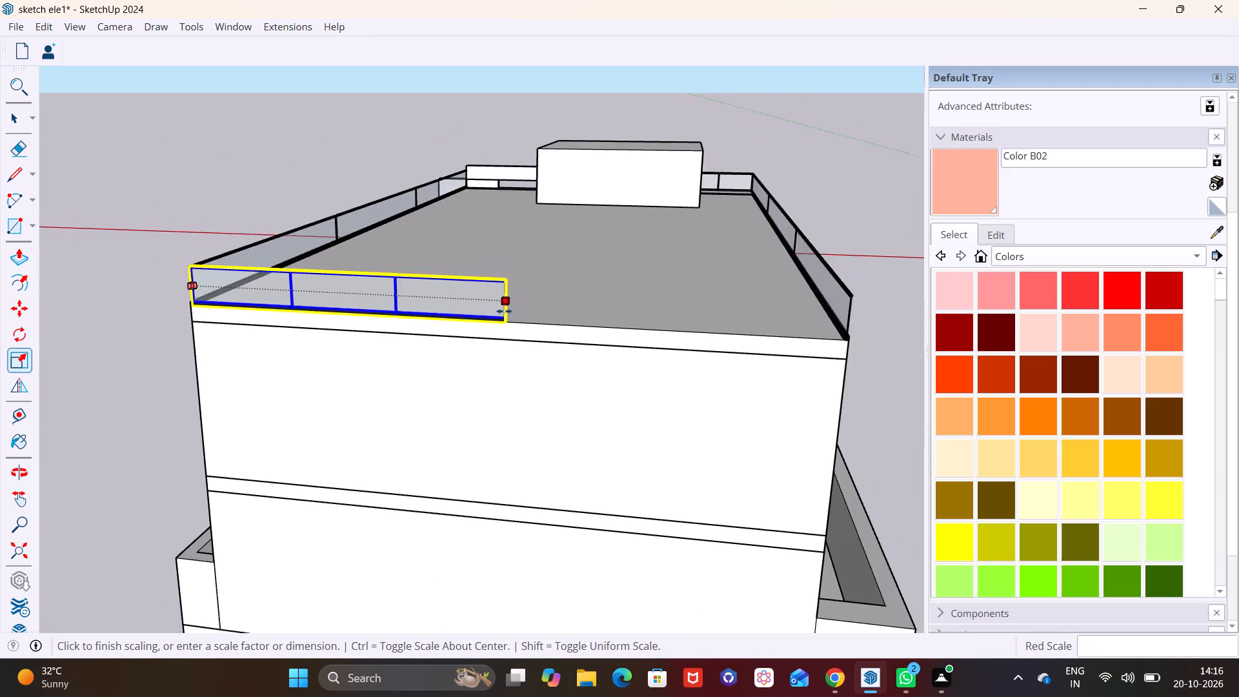
scroll(504, 311, down, 2)
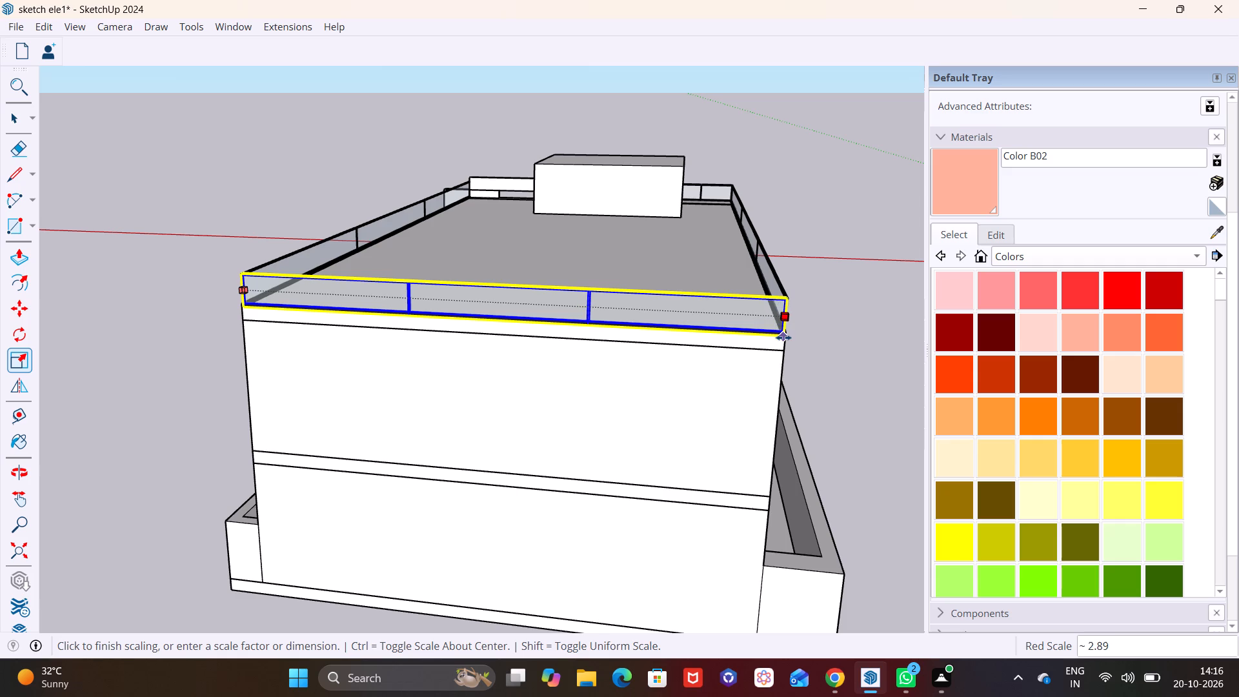
click(783, 338)
key(space)
click(823, 364)
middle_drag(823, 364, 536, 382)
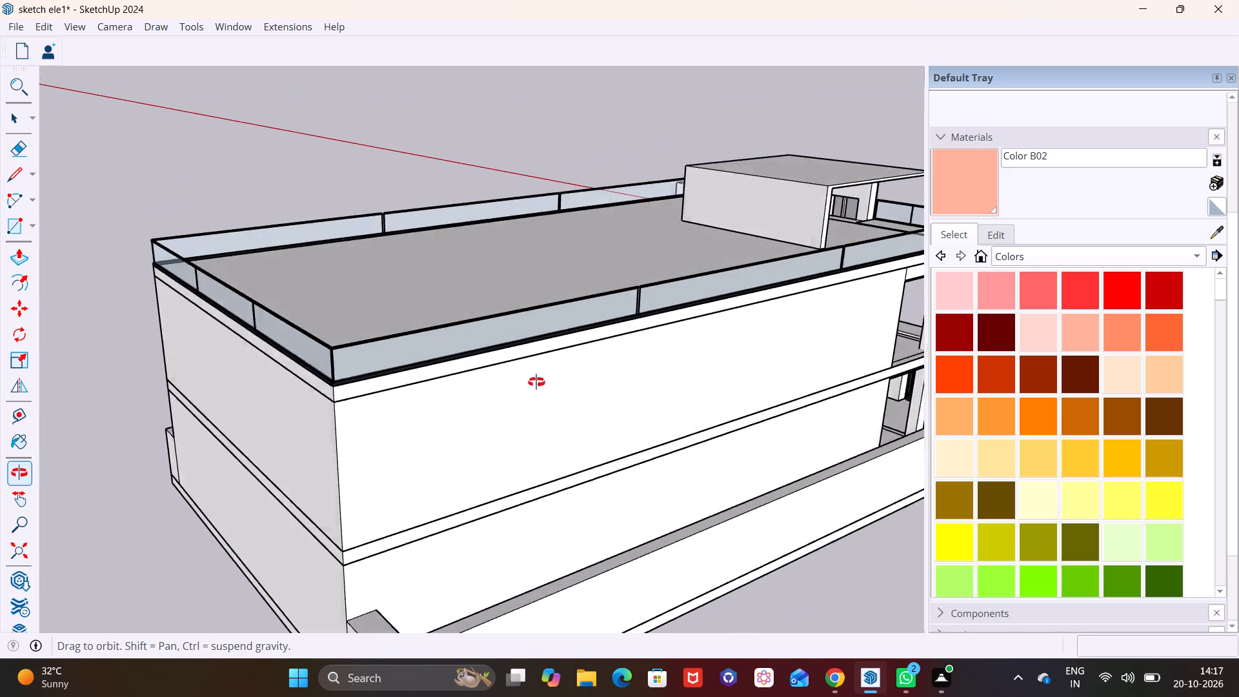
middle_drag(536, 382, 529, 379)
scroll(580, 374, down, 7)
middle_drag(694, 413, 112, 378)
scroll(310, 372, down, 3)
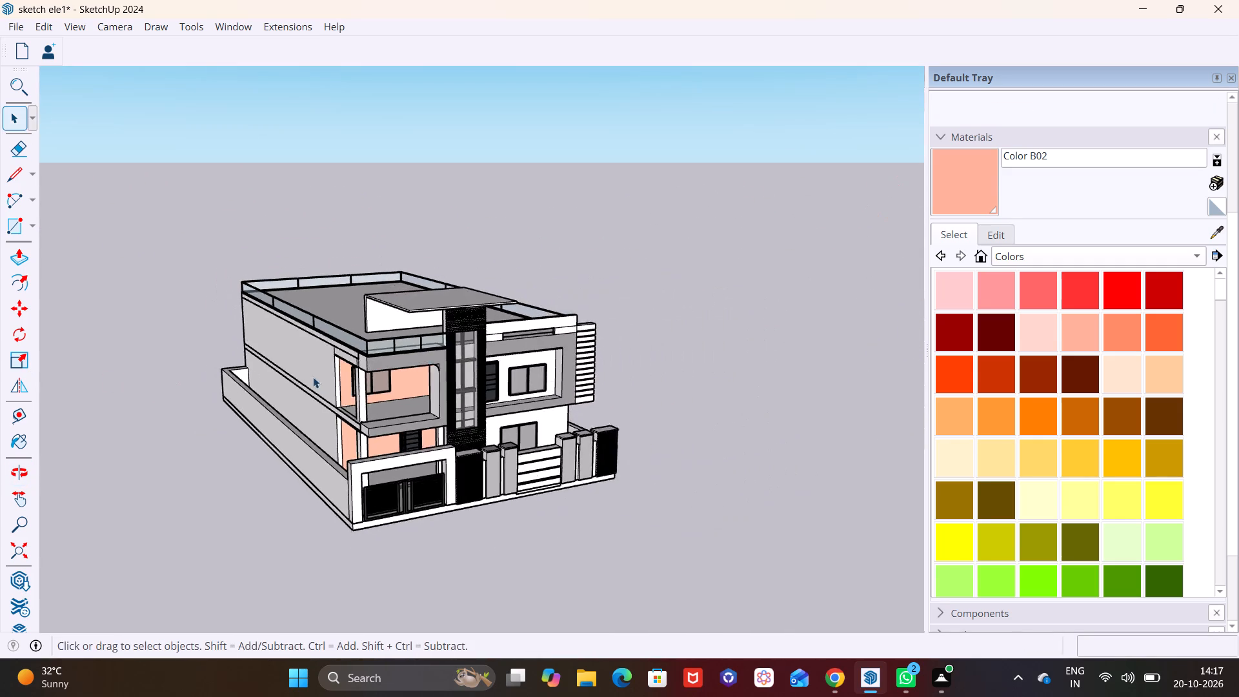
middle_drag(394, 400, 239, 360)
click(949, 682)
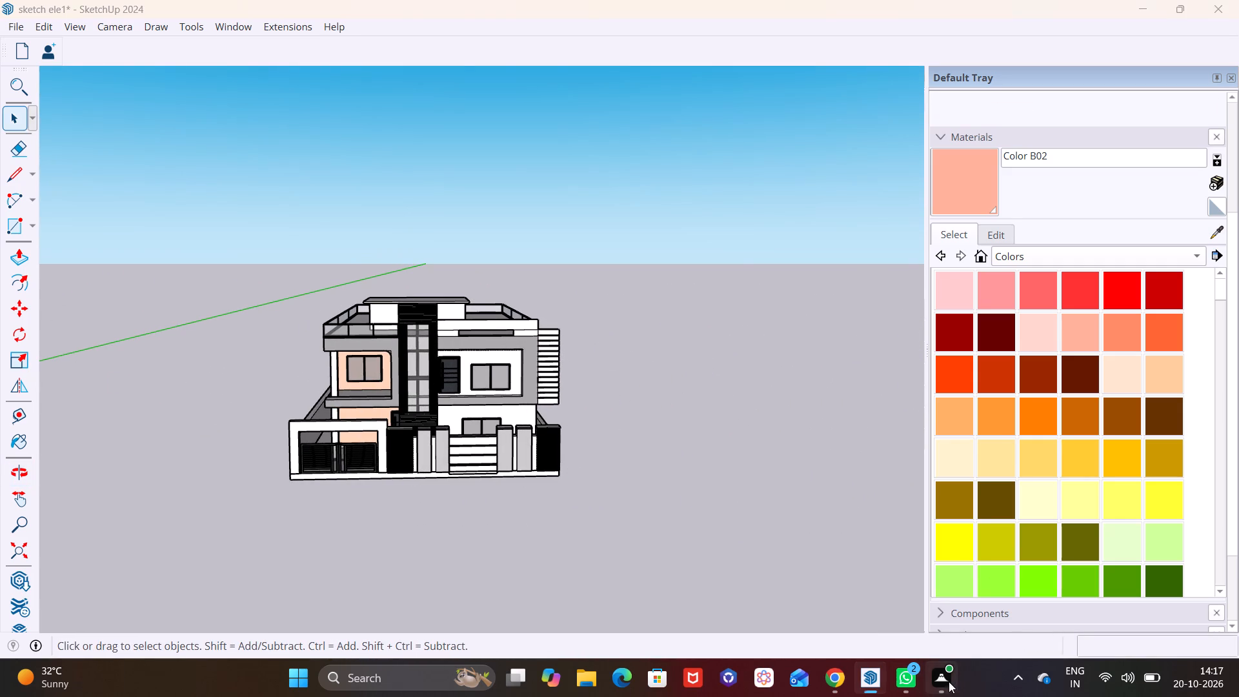
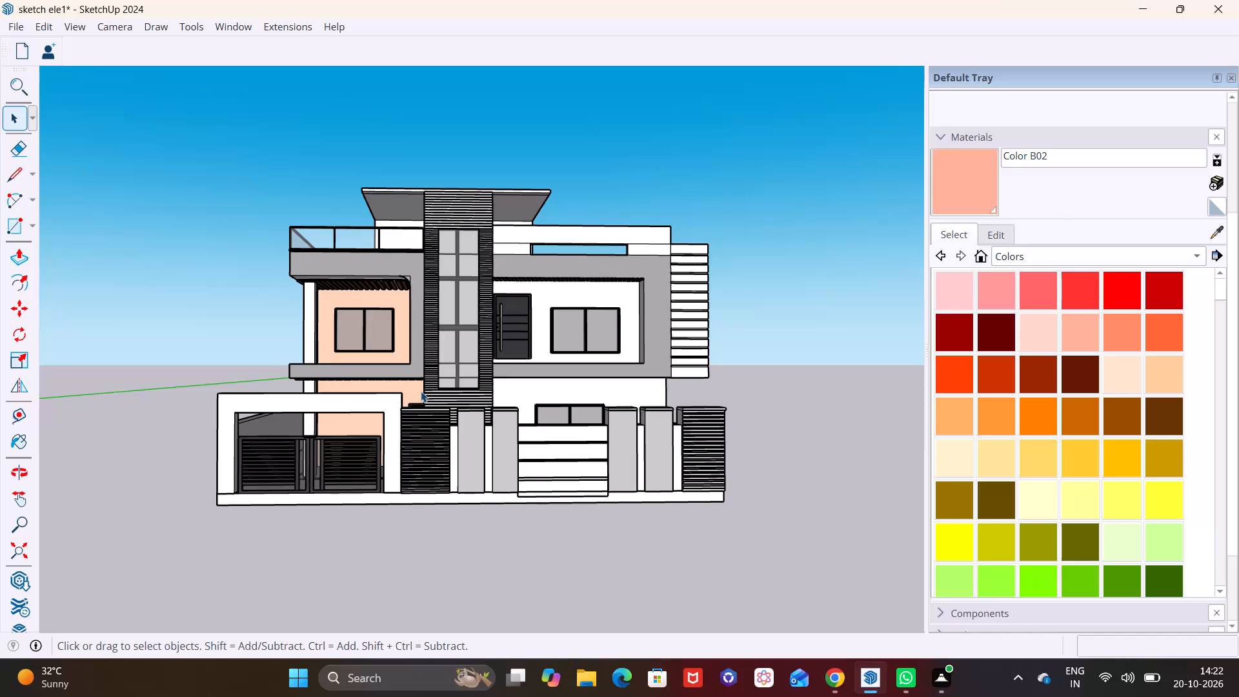
Push/Pull the roof slab's front edge face outward past the slatted tower in two pulls, the second about 11 1/2".
scroll(426, 388, up, 4)
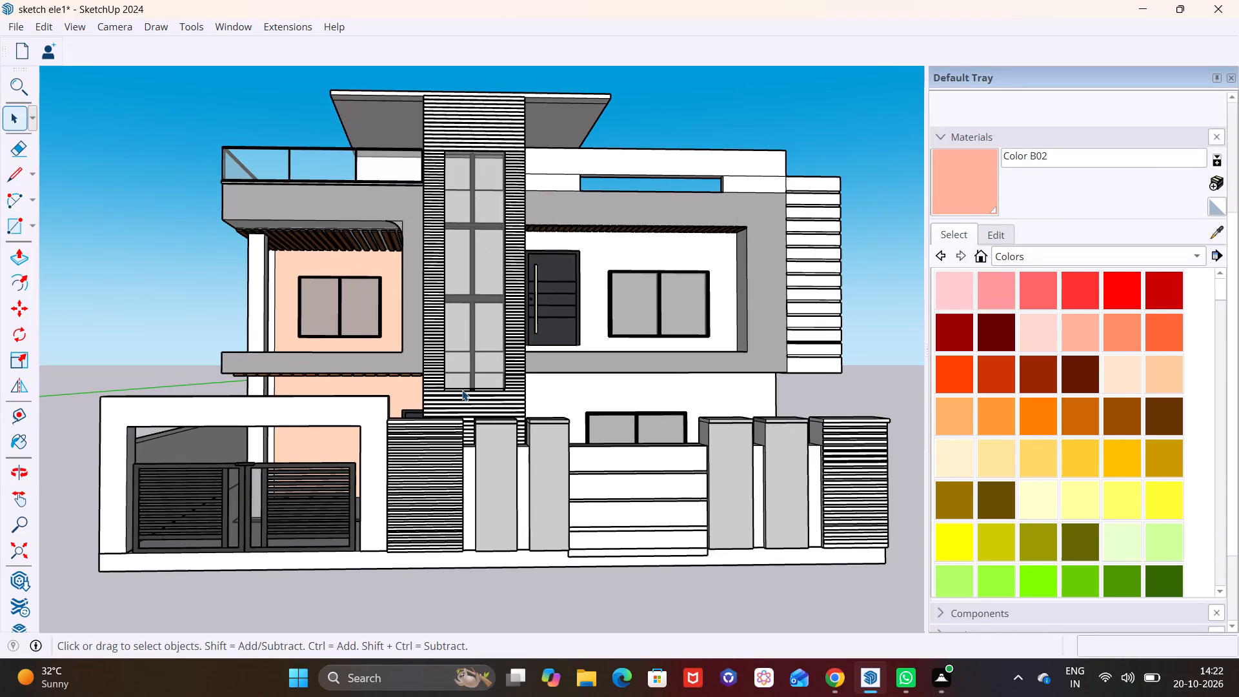
middle_drag(462, 390, 457, 410)
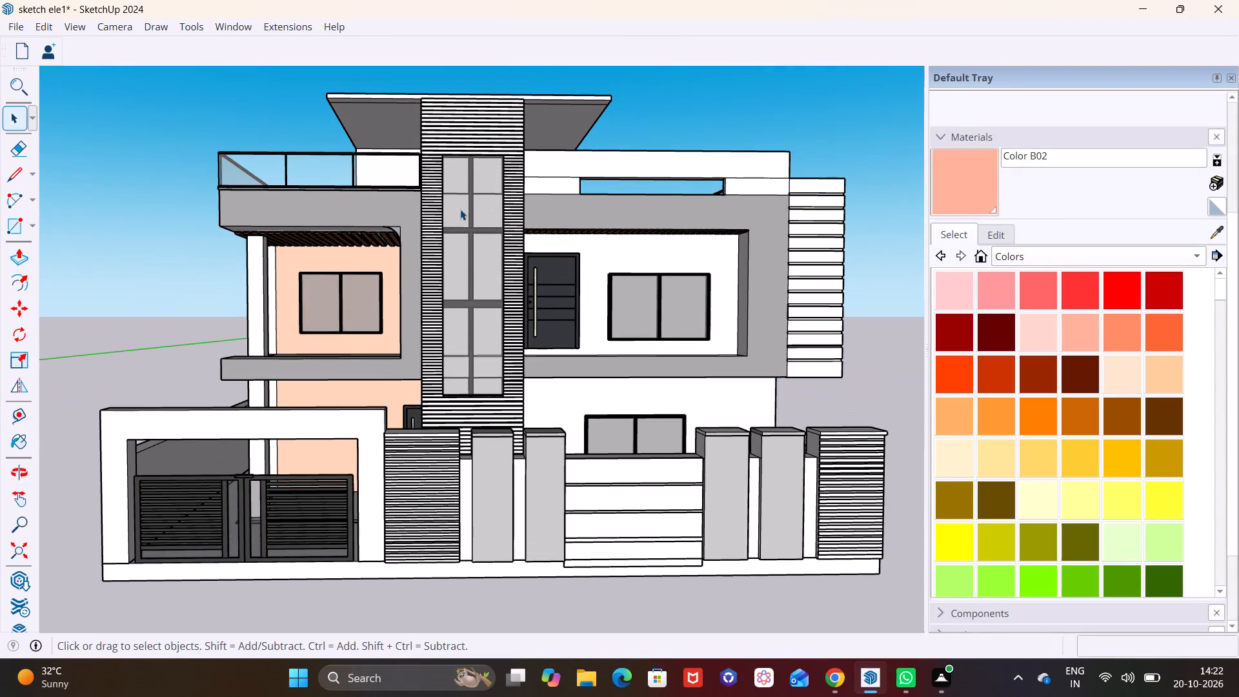
scroll(460, 214, up, 2)
scroll(507, 126, down, 2)
shift+middle_drag(428, 170, 406, 210)
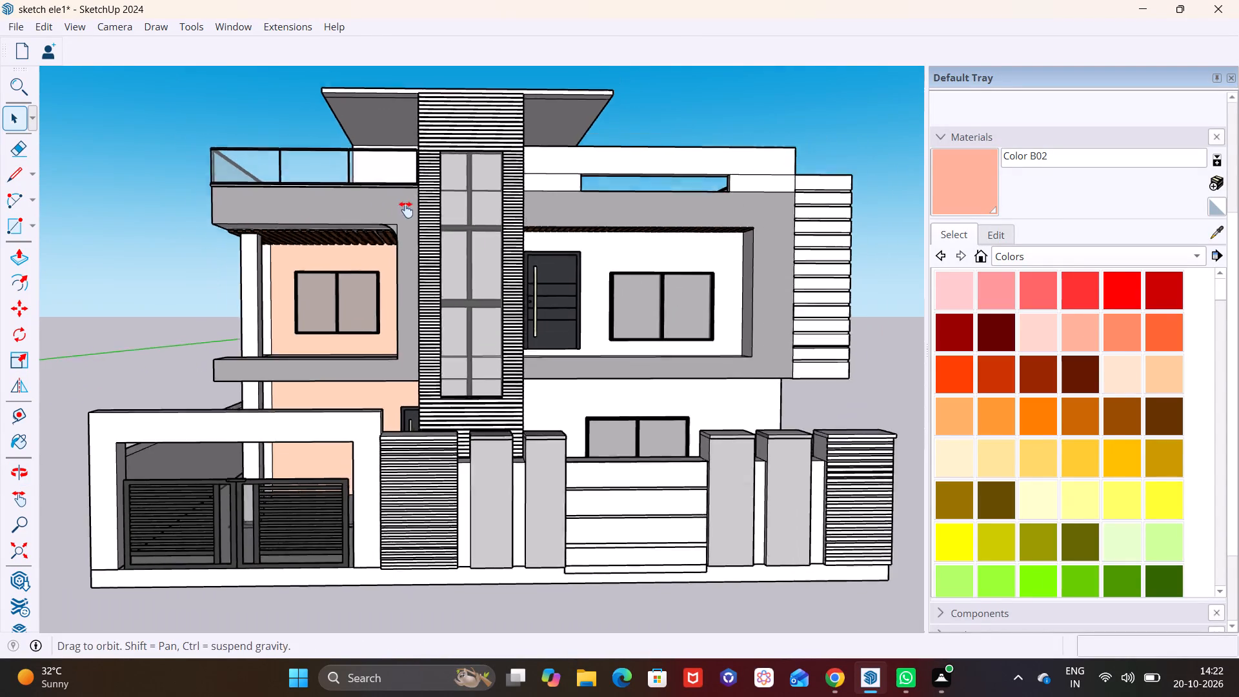
shift+middle_drag(406, 210, 391, 257)
middle_drag(583, 170, 419, 279)
scroll(388, 183, up, 9)
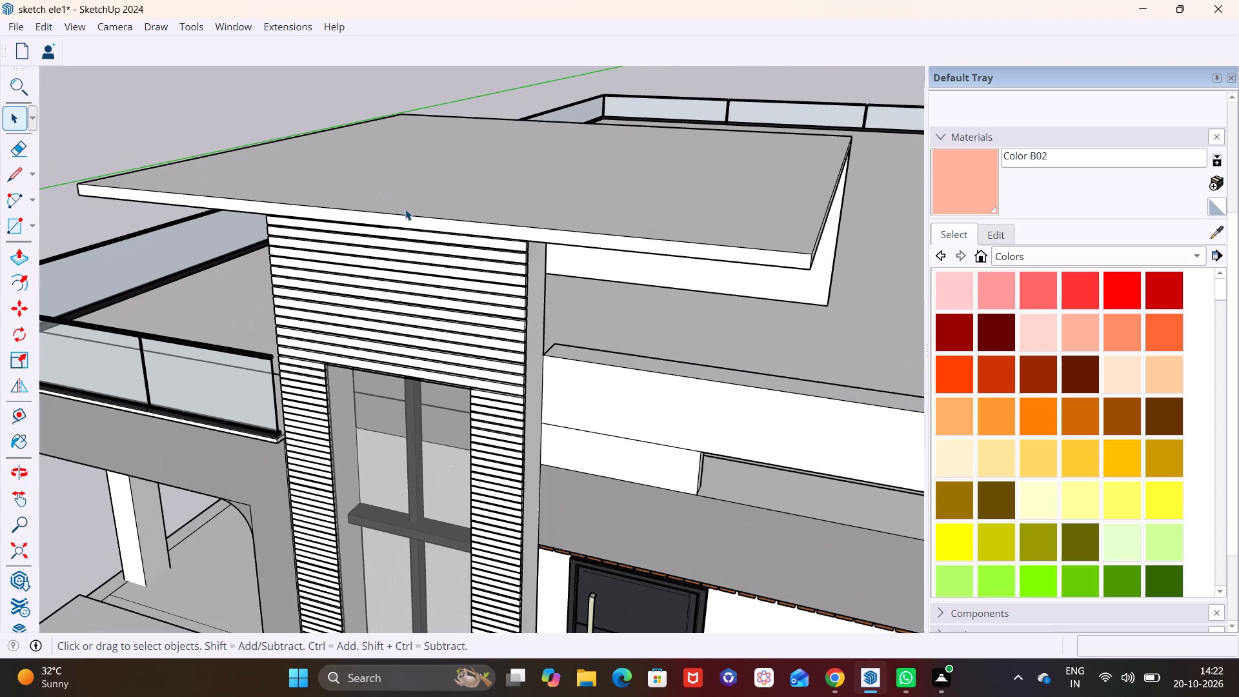
click(408, 218)
click(21, 249)
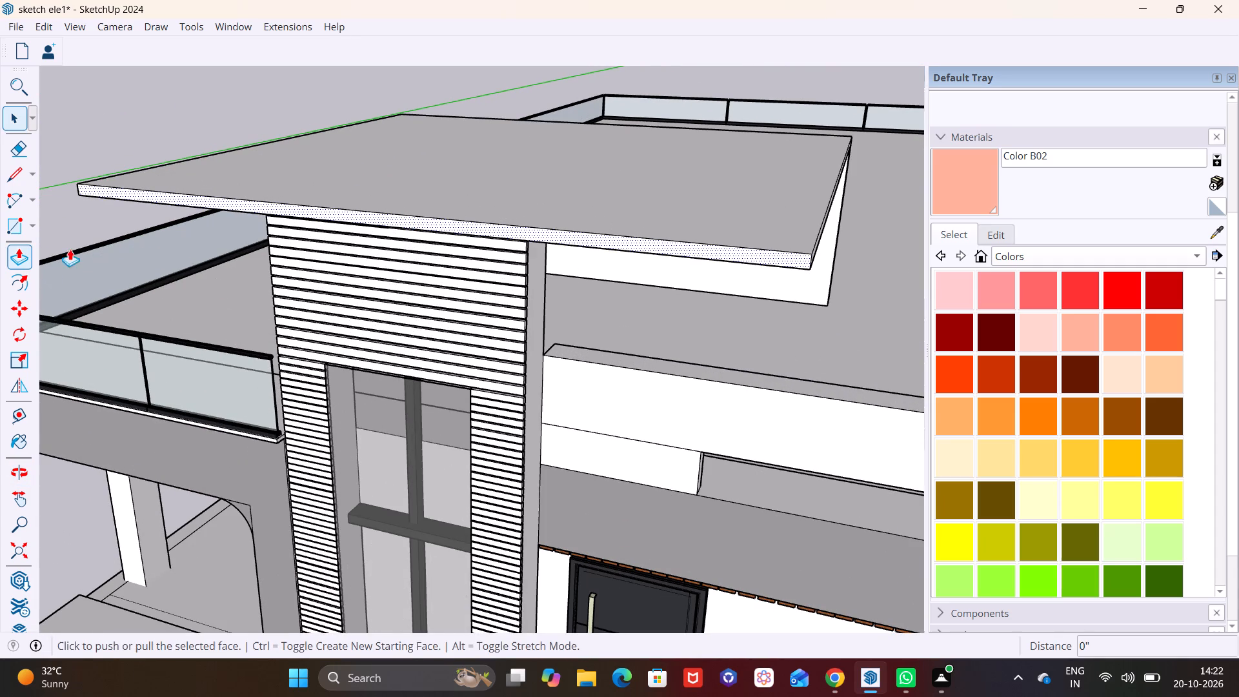
click(279, 208)
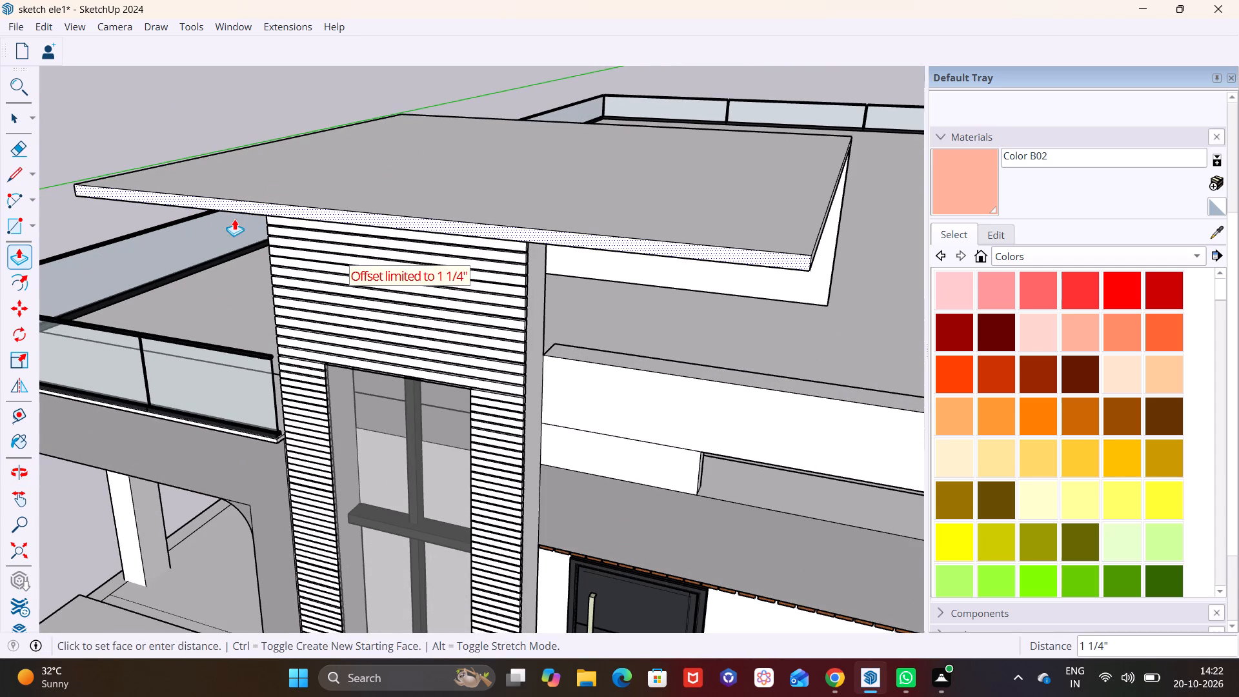
click(219, 225)
click(232, 201)
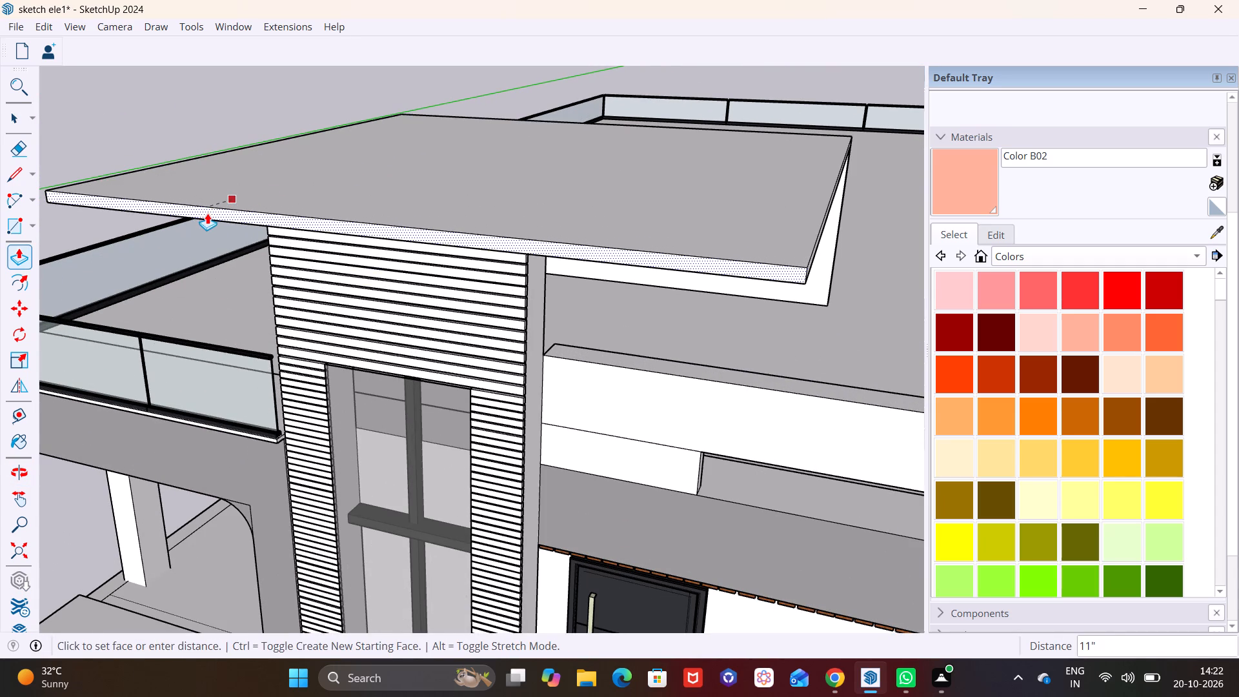
click(207, 213)
middle_drag(319, 287, 386, 70)
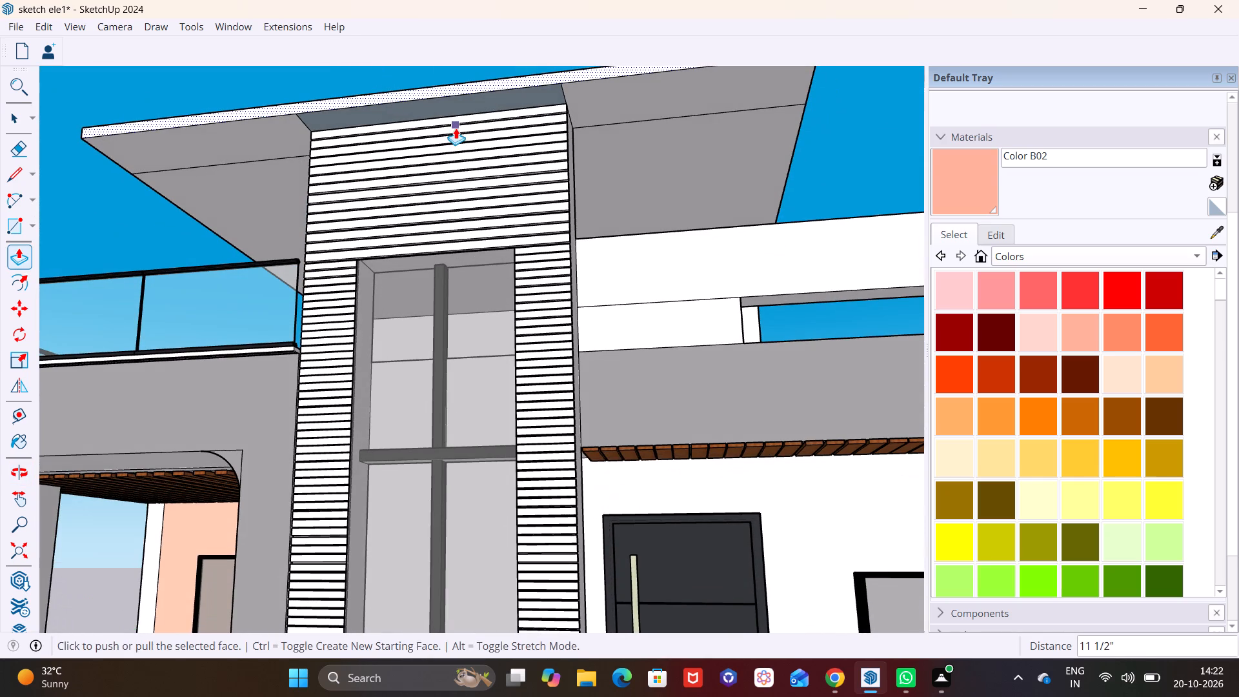
key(space)
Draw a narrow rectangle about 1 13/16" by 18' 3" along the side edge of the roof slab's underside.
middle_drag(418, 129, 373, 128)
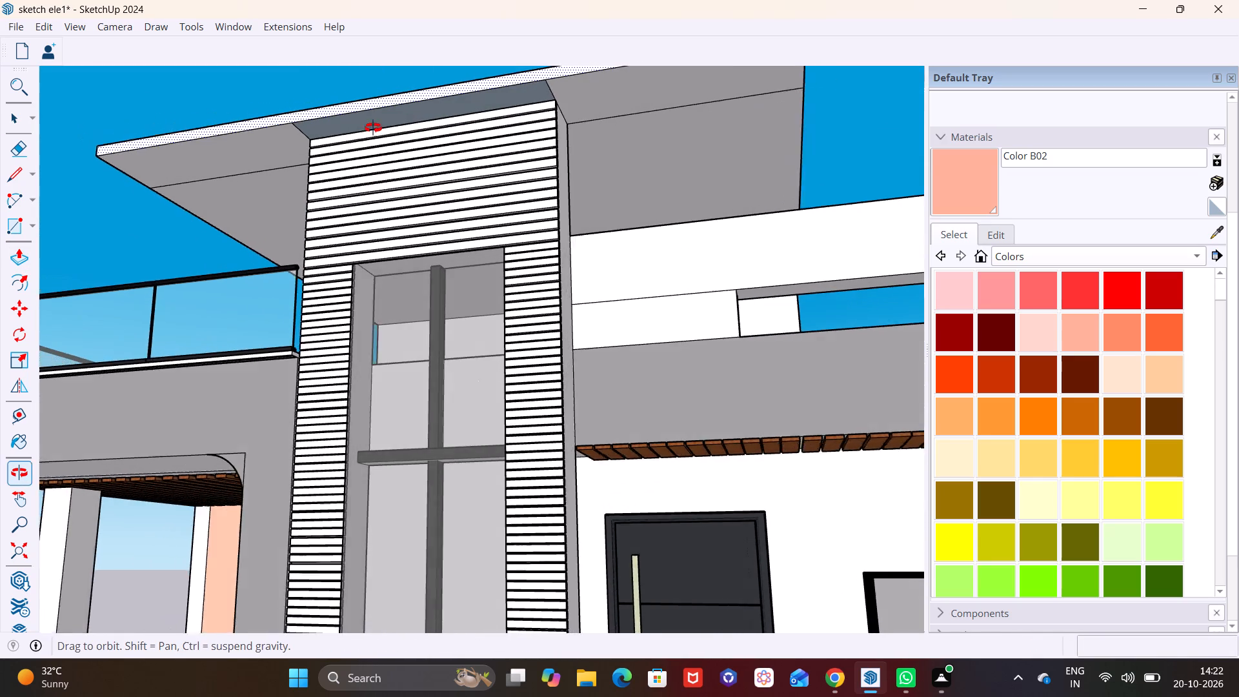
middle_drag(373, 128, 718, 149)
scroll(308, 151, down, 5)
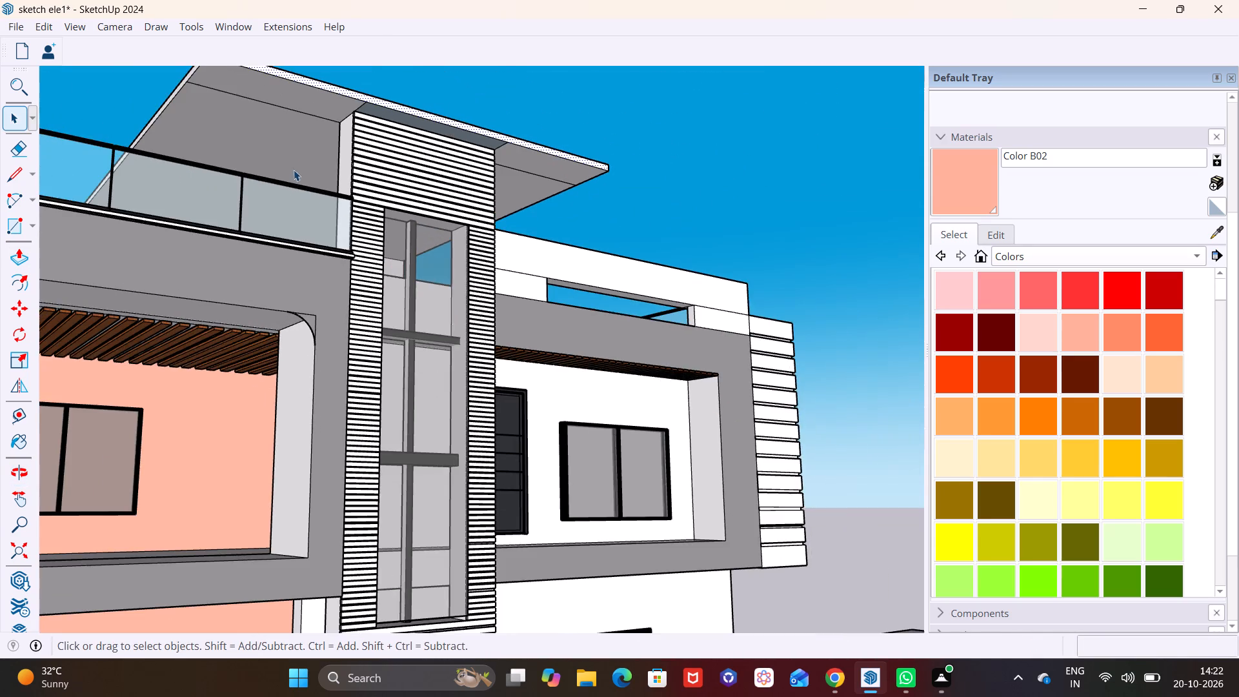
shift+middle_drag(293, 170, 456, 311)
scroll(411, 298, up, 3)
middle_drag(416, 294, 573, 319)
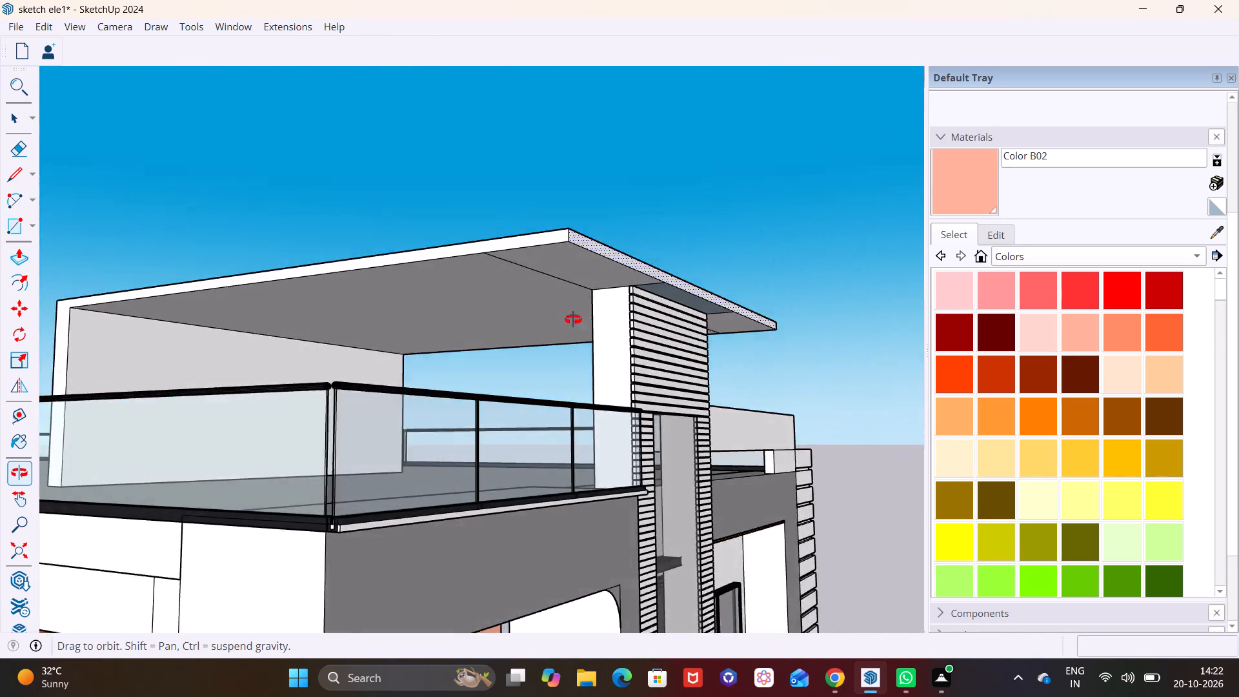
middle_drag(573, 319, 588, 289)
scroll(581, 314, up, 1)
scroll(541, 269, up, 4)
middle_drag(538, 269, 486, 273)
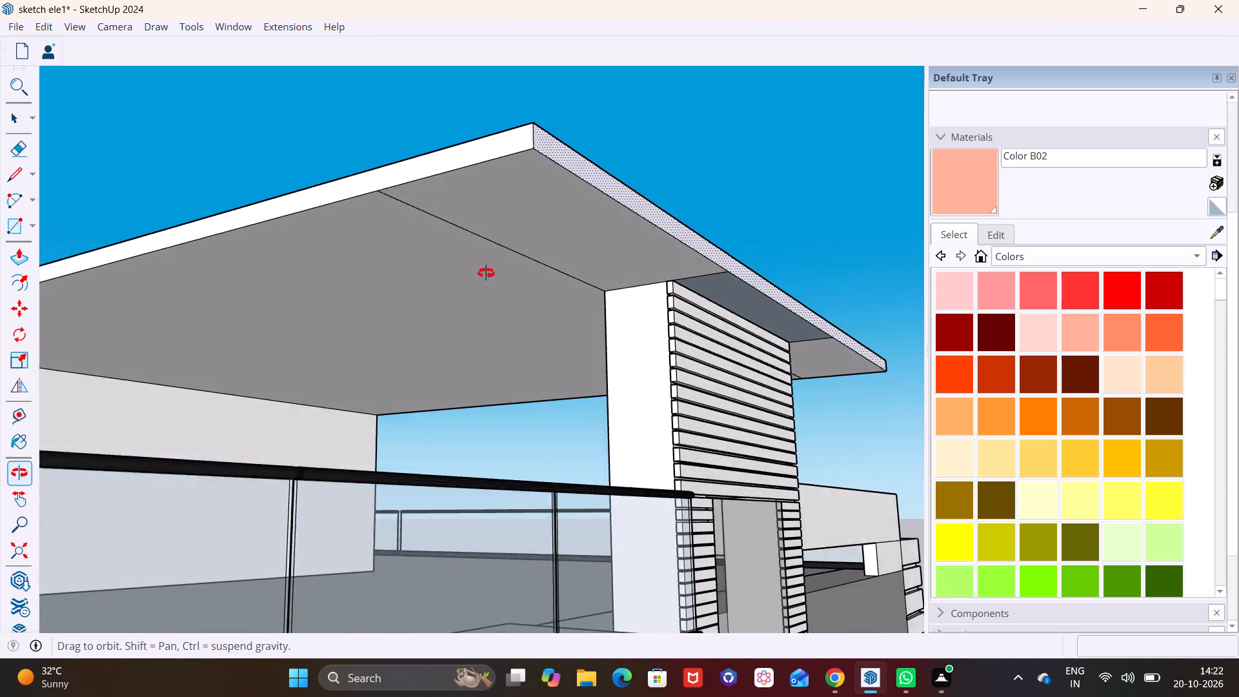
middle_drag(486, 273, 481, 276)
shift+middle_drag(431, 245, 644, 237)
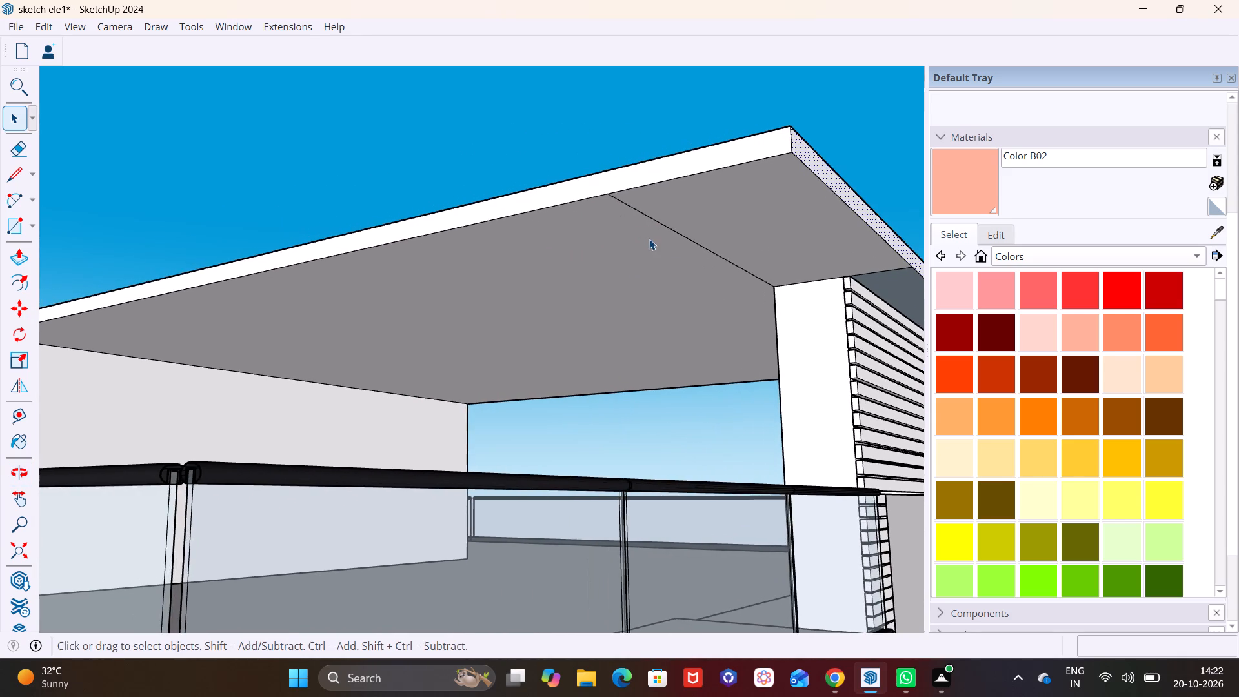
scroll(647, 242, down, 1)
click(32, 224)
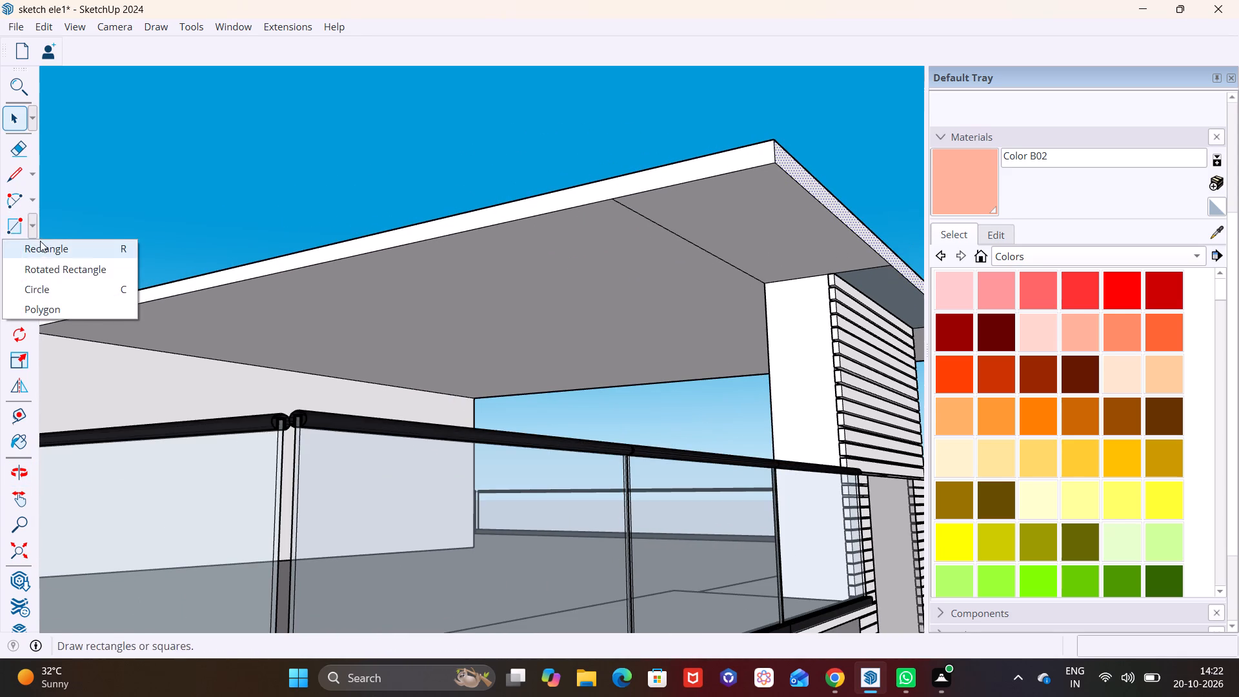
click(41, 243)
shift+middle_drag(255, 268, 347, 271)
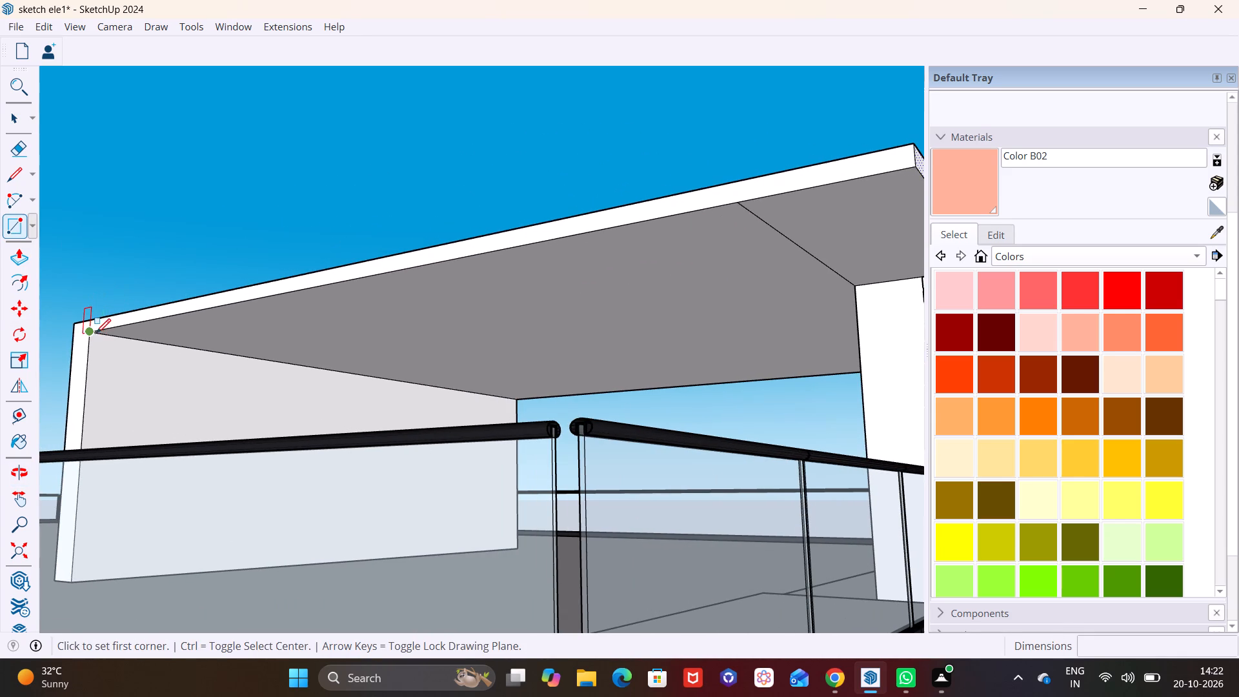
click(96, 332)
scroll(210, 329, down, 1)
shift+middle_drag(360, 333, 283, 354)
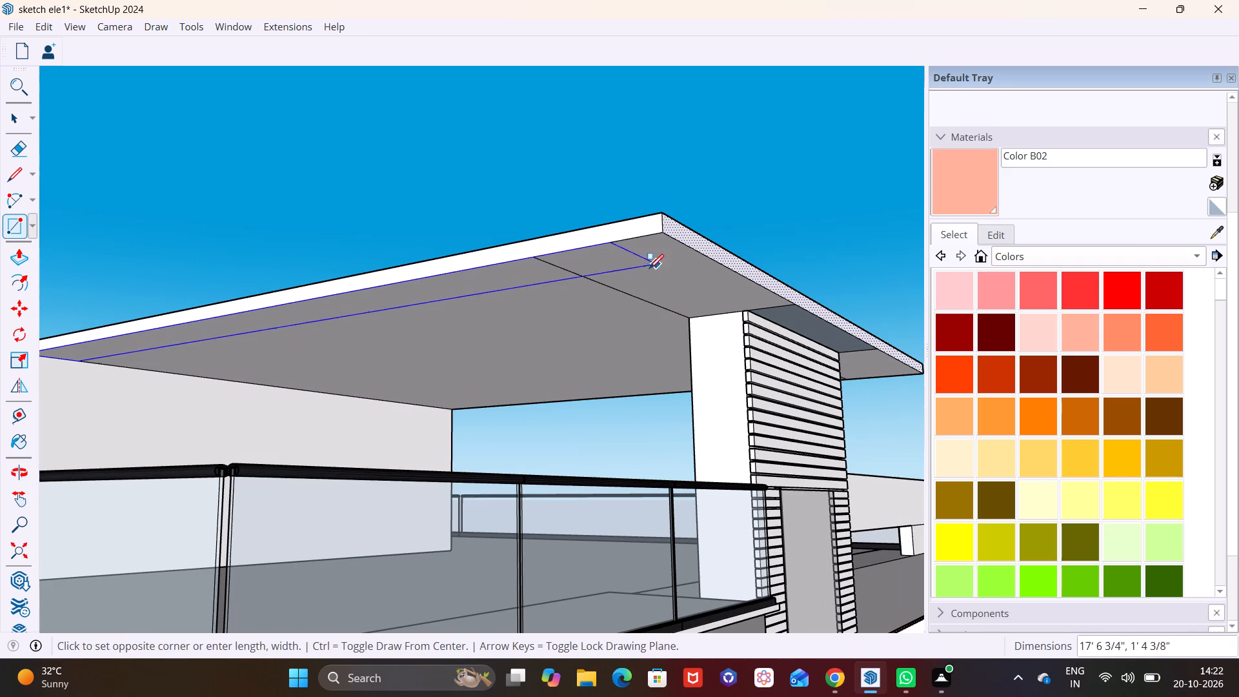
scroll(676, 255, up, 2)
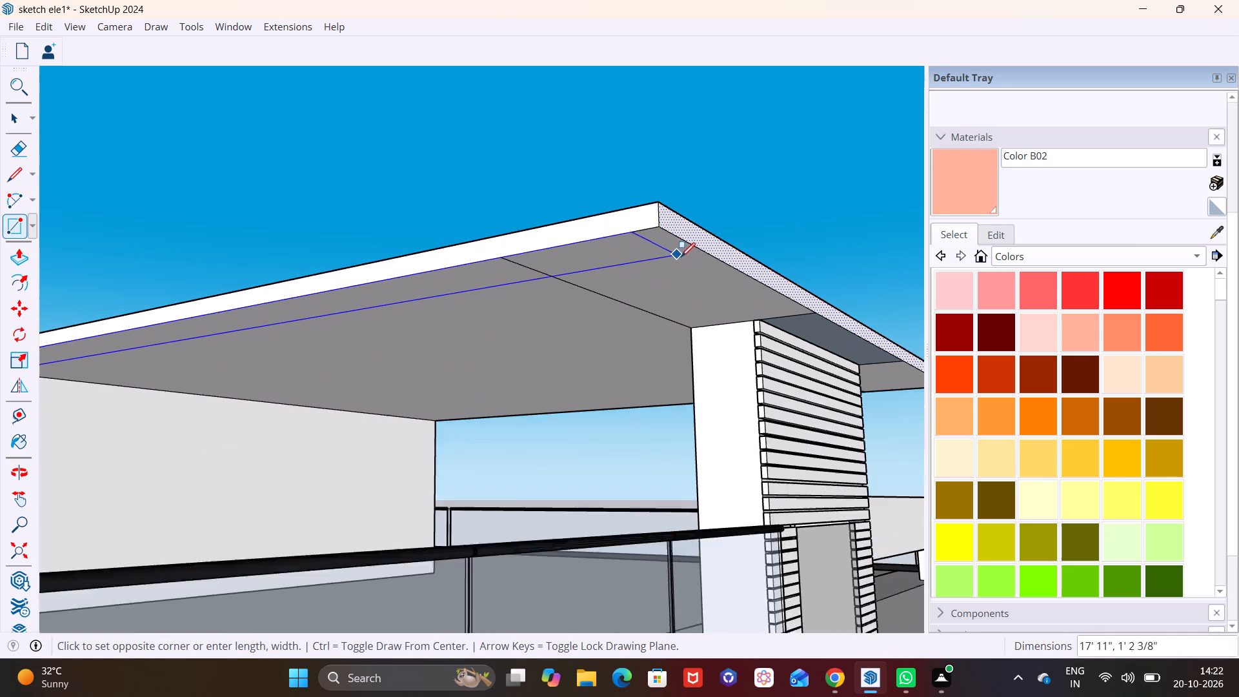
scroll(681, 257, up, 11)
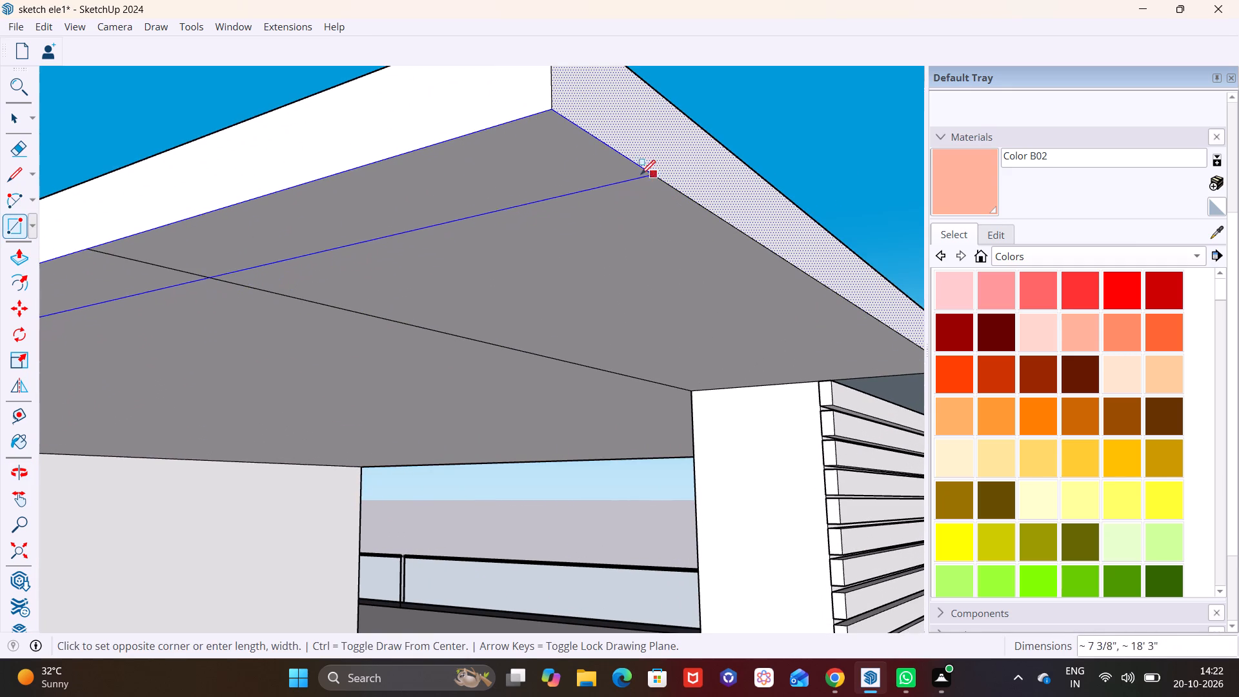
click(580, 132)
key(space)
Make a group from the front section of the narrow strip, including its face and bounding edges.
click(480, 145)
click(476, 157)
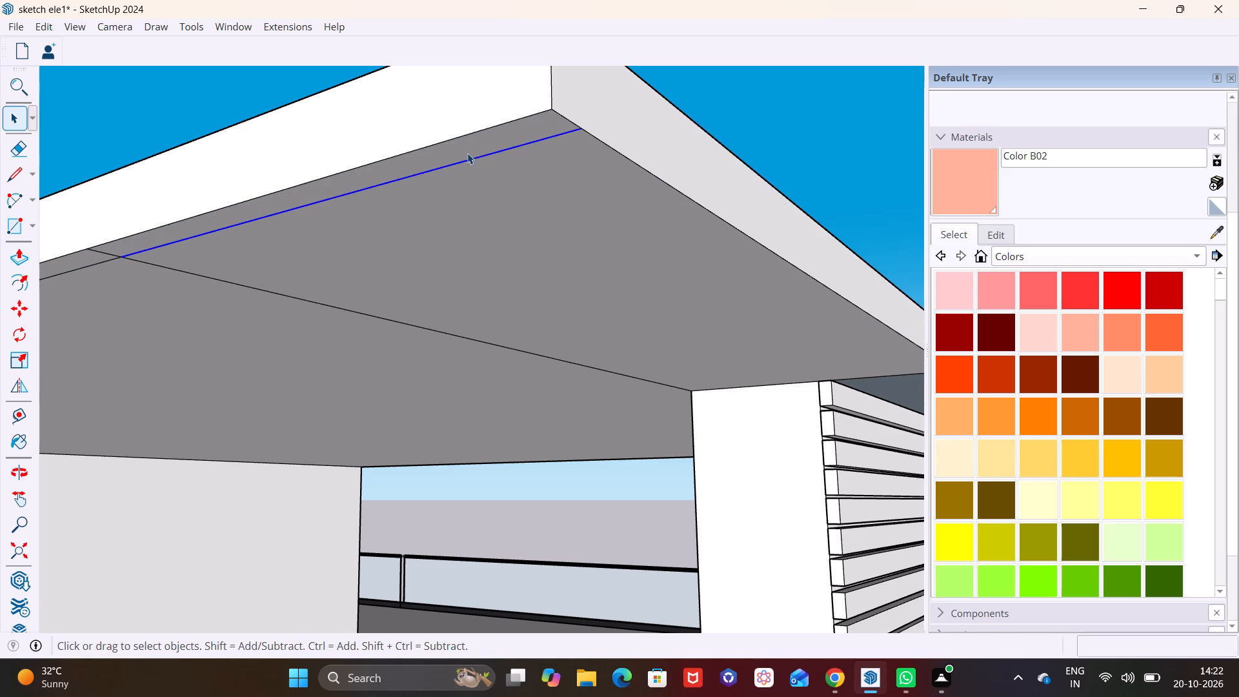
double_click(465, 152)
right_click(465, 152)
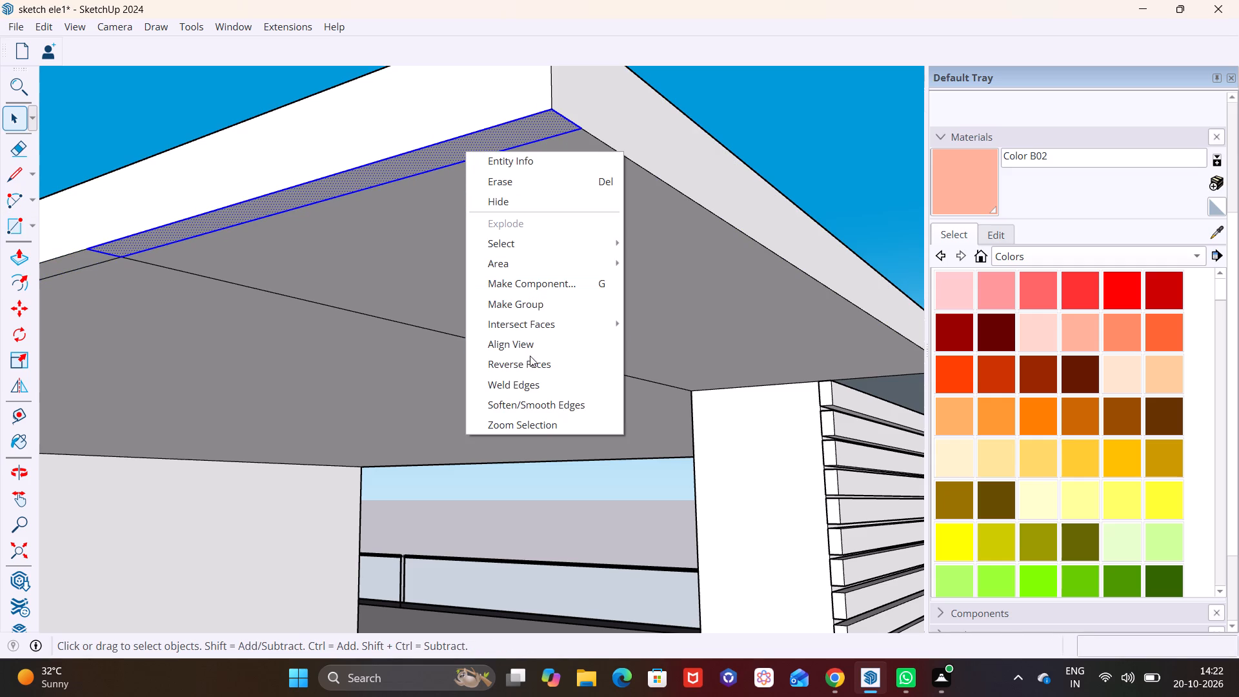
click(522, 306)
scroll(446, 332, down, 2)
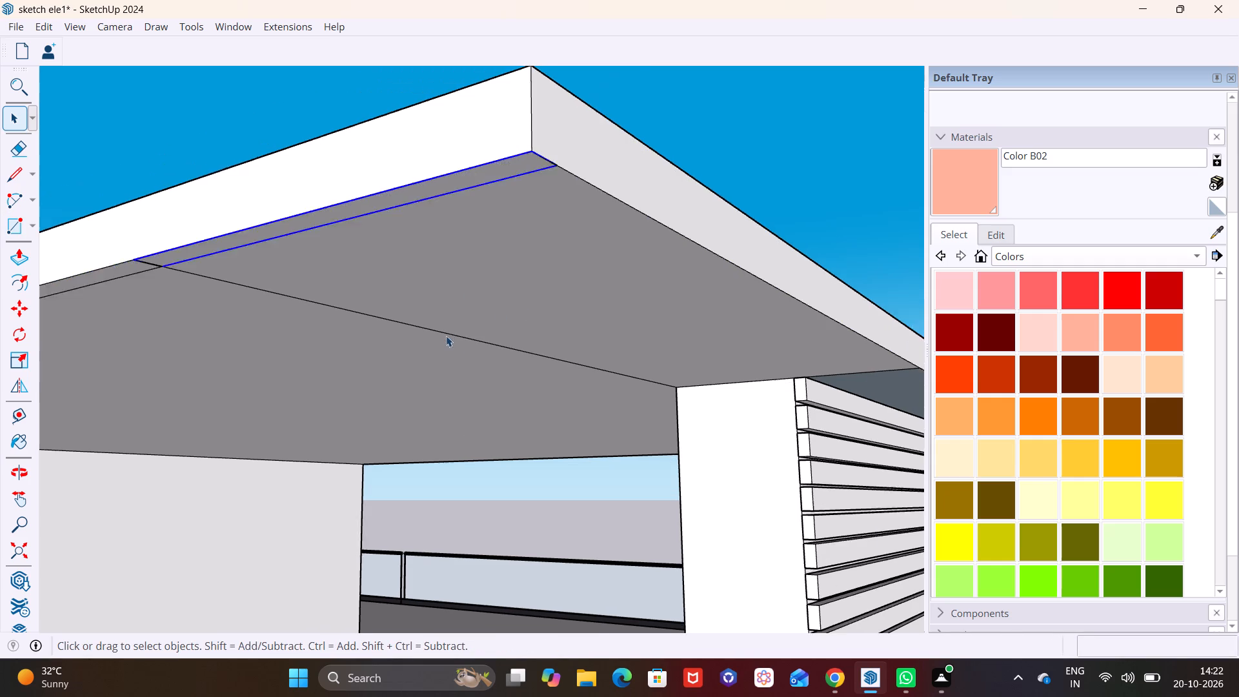
Undo the strip's grouping and rectangle, and erase the dividing line across the roof slab's underside.
shift+middle_drag(446, 337, 680, 337)
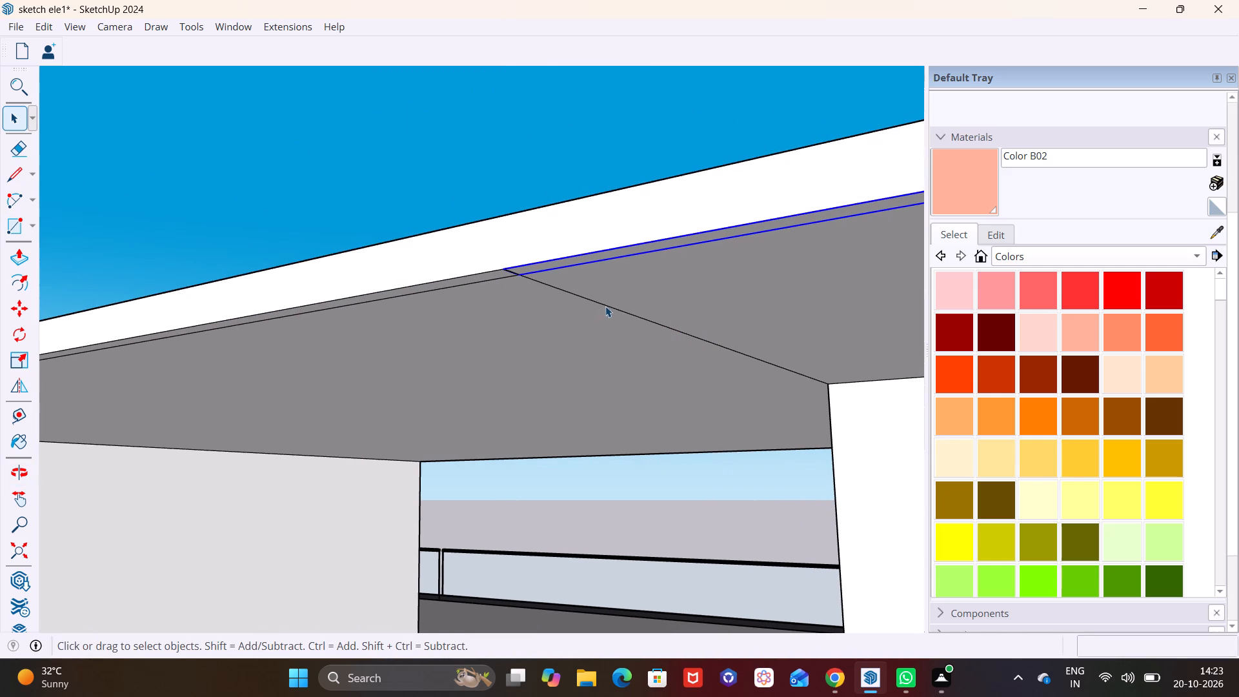
click(605, 306)
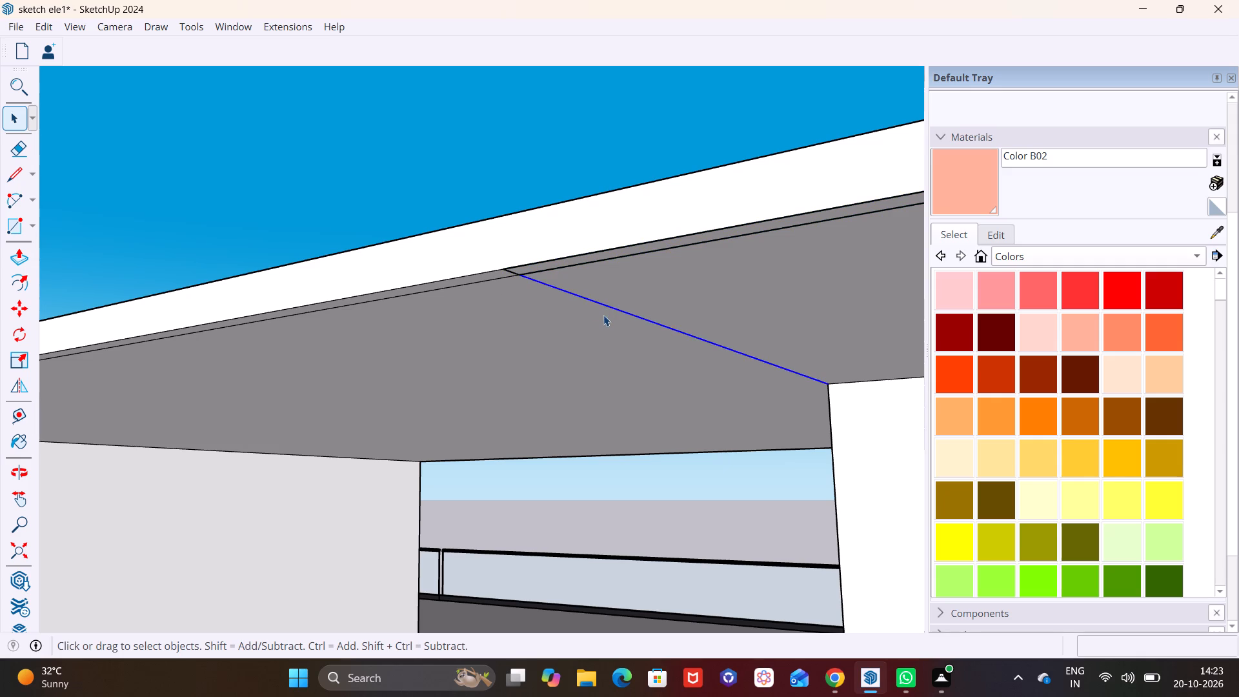
key(ctrl+z)
key(ctrl+z)
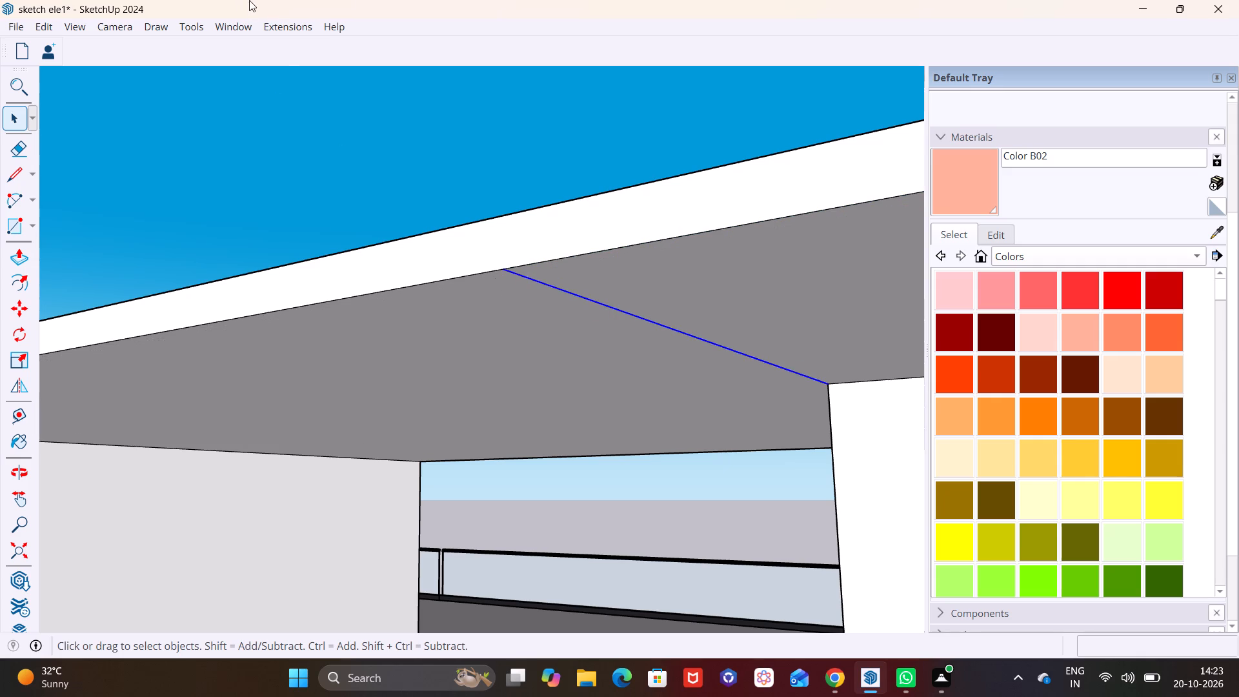
key(Delete)
Draw a narrow rectangle about 2 15/16" by 18' 3" along the side edge of the roof slab's underside, from wall to front corner.
scroll(222, 17, down, 7)
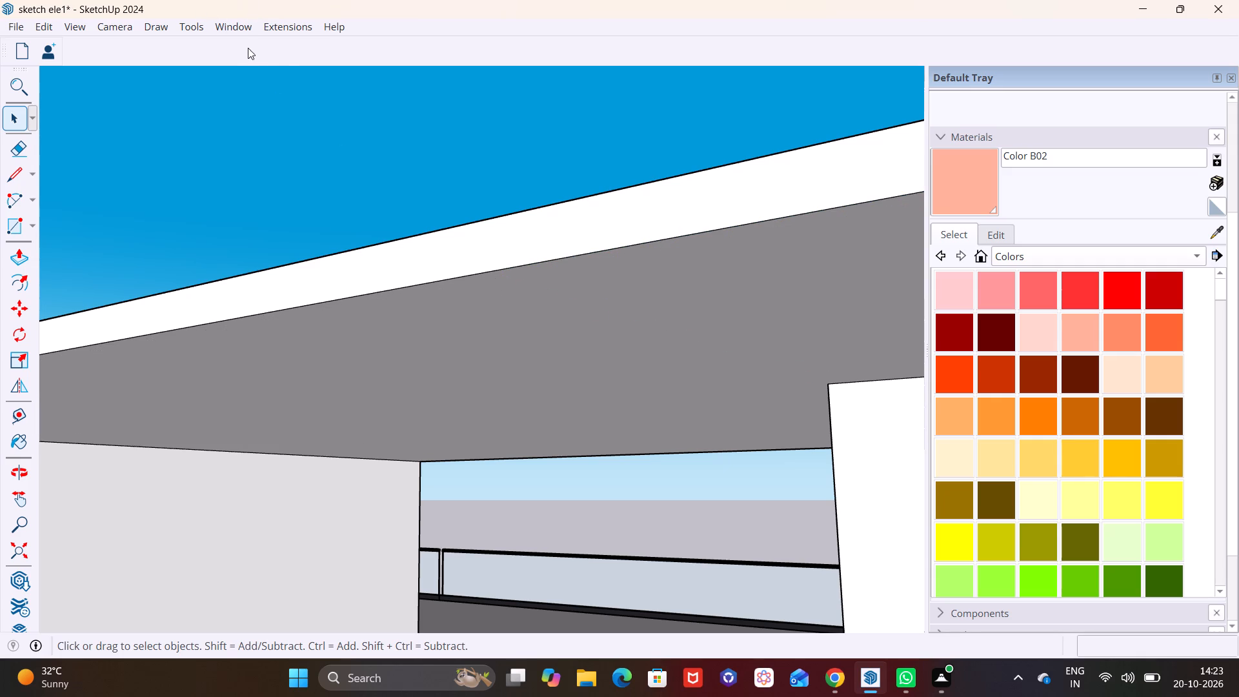
scroll(248, 48, down, 7)
scroll(80, 55, down, 8)
scroll(530, 157, down, 2)
scroll(39, 293, down, 2)
shift+middle_drag(111, 320, 193, 328)
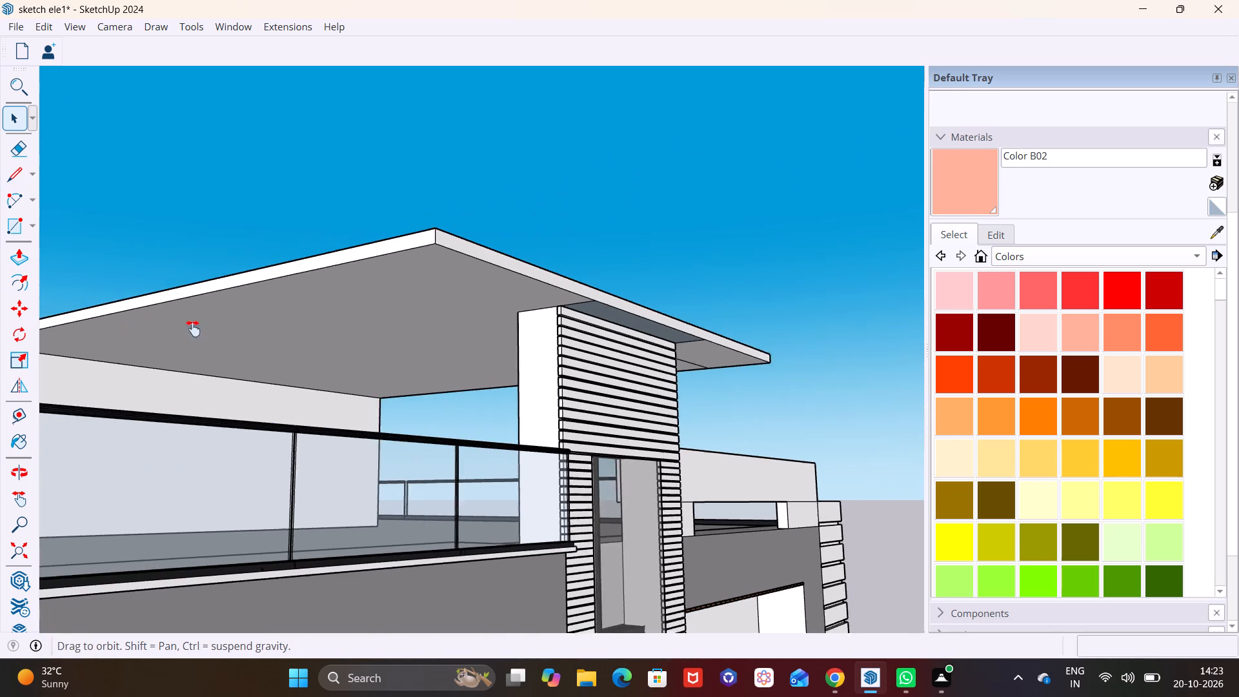
shift+middle_drag(193, 328, 296, 332)
scroll(713, 329, up, 2)
shift+middle_drag(358, 313, 388, 313)
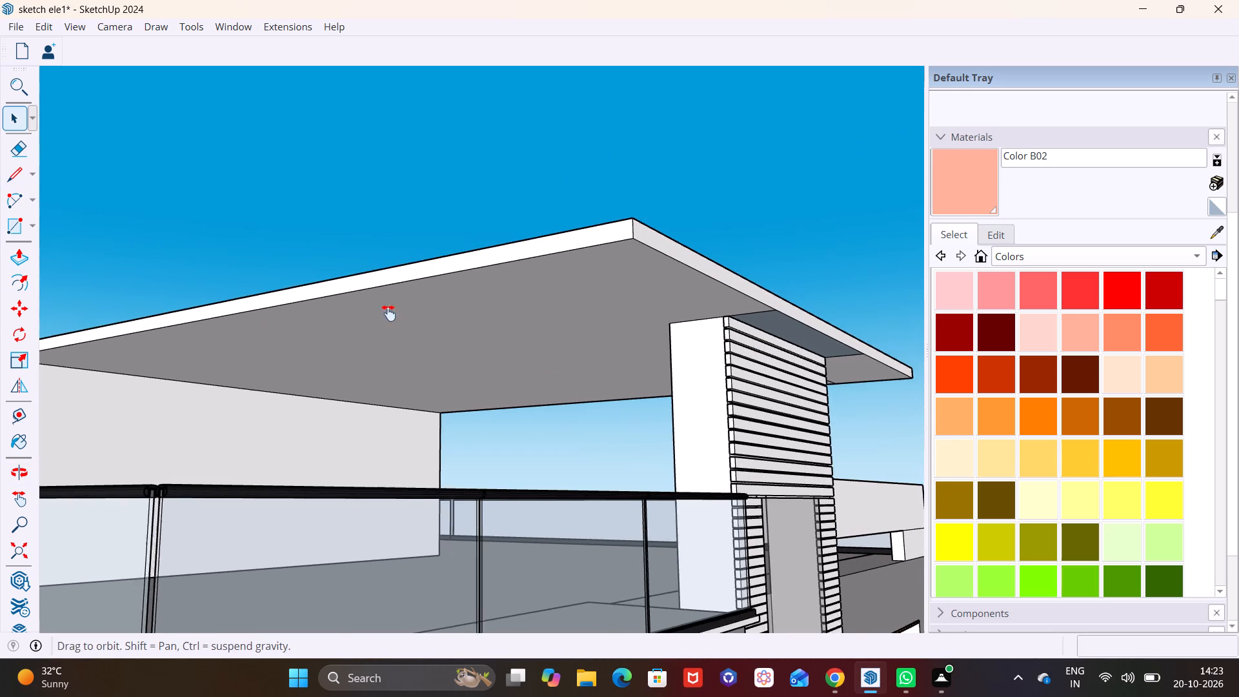
shift+middle_drag(388, 313, 448, 313)
scroll(403, 327, up, 2)
scroll(283, 330, down, 2)
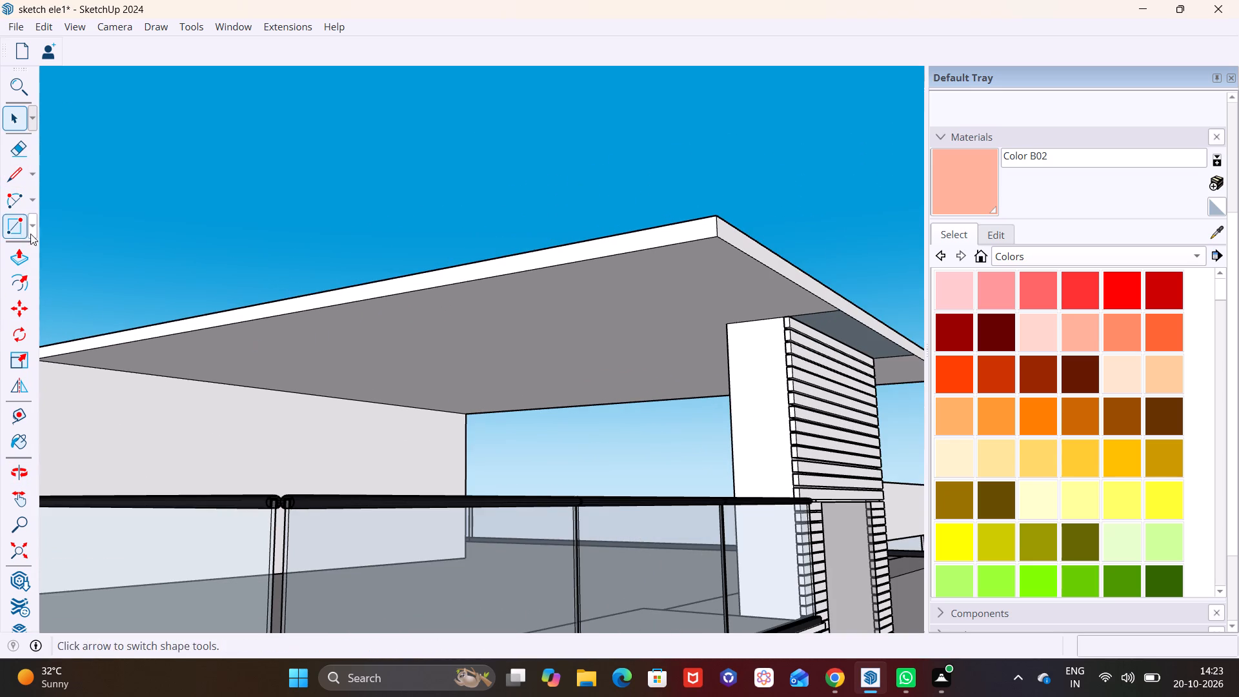
click(30, 227)
click(41, 247)
shift+middle_drag(122, 324, 285, 320)
scroll(192, 356, up, 3)
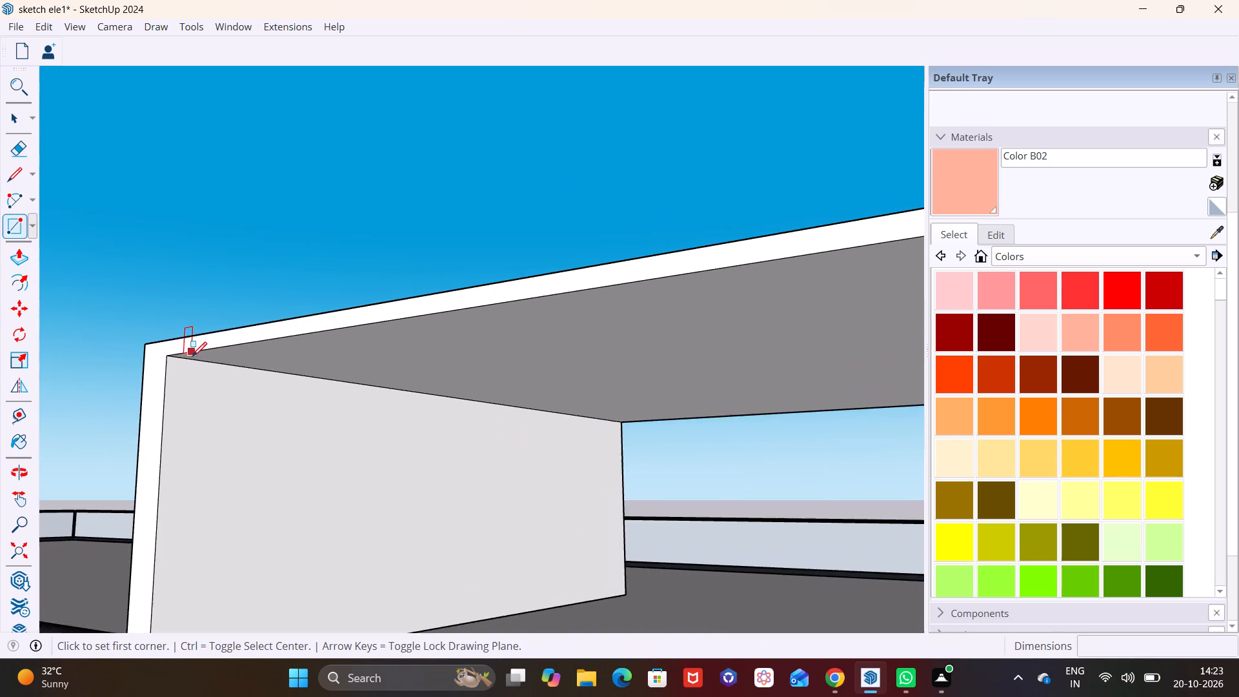
scroll(192, 356, up, 12)
click(124, 347)
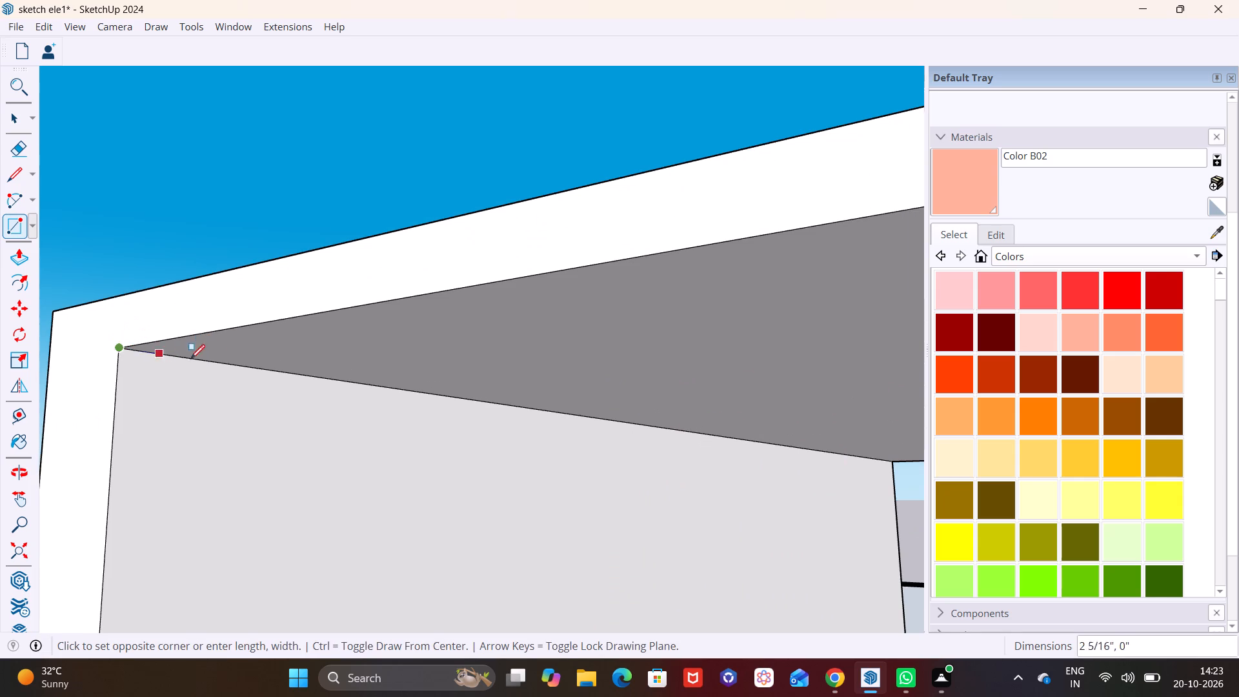
scroll(336, 359, down, 6)
shift+middle_drag(461, 363, 52, 360)
scroll(394, 324, down, 5)
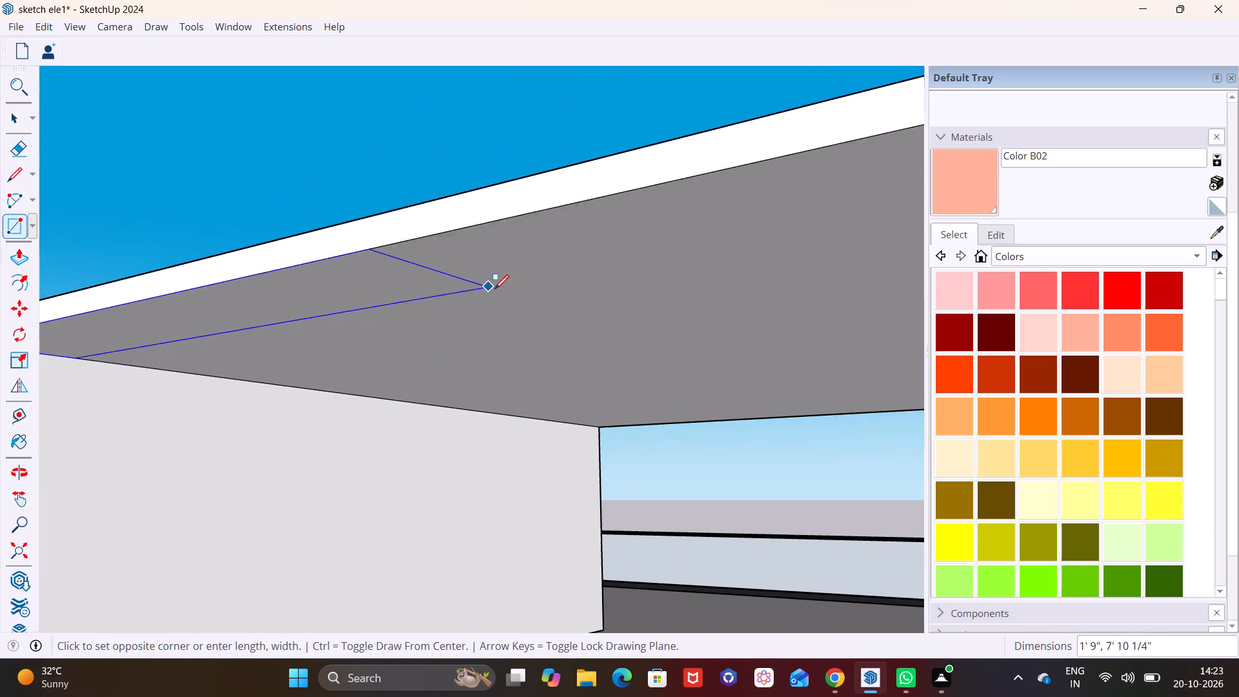
scroll(494, 289, down, 5)
shift+middle_drag(671, 269, 197, 441)
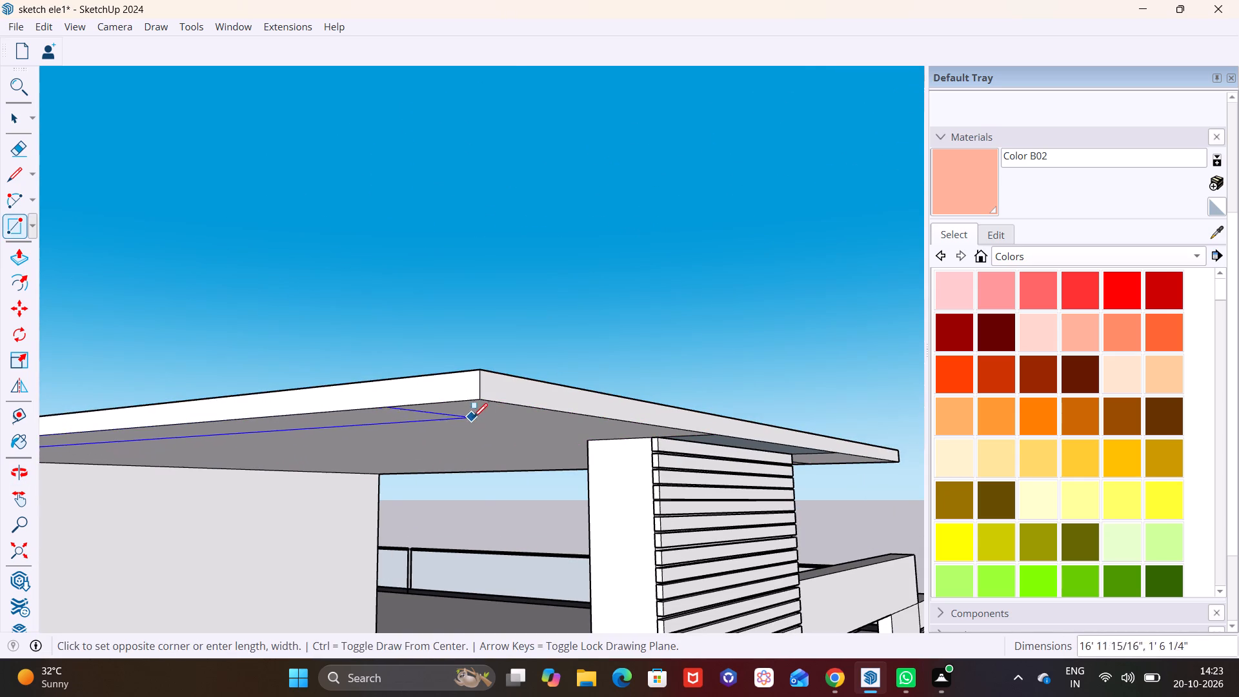
scroll(509, 407, up, 11)
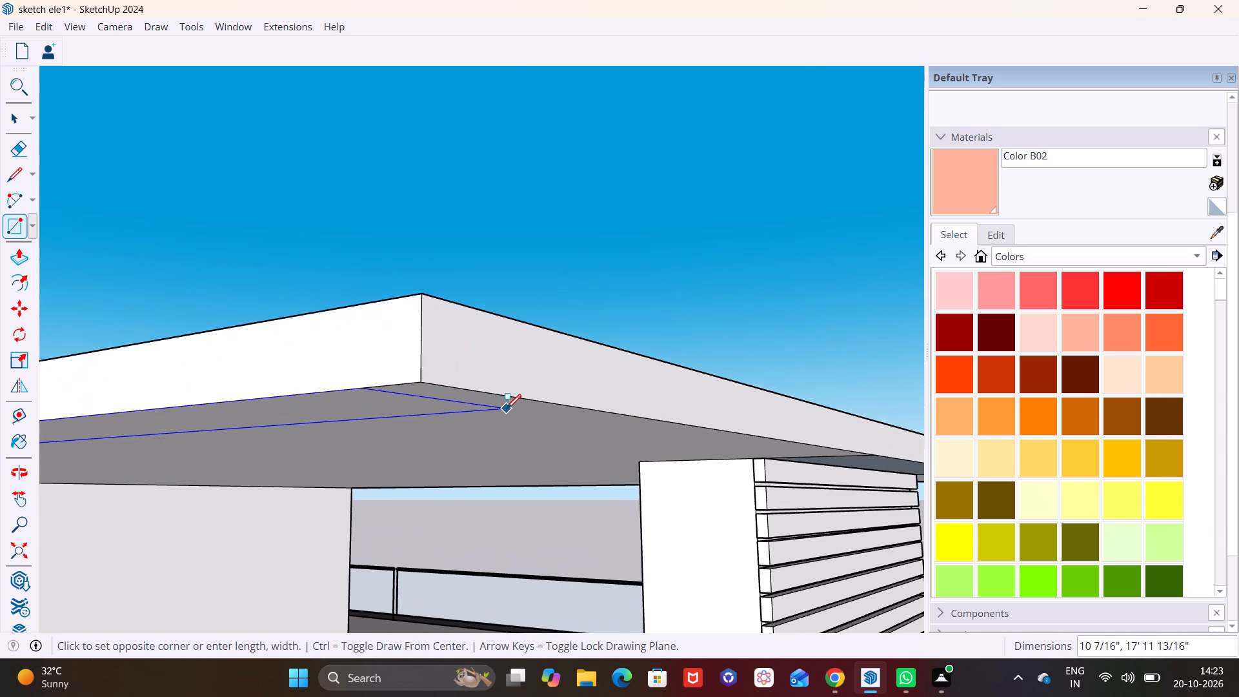
scroll(507, 409, up, 2)
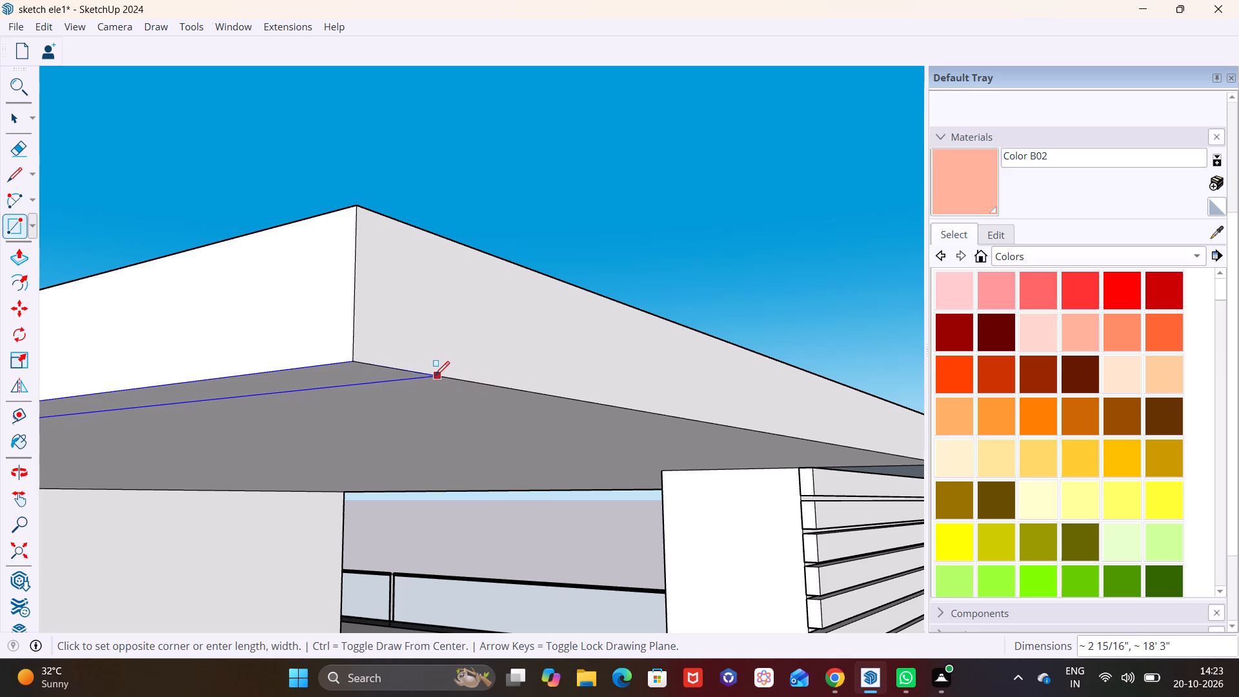
click(432, 375)
key(space)
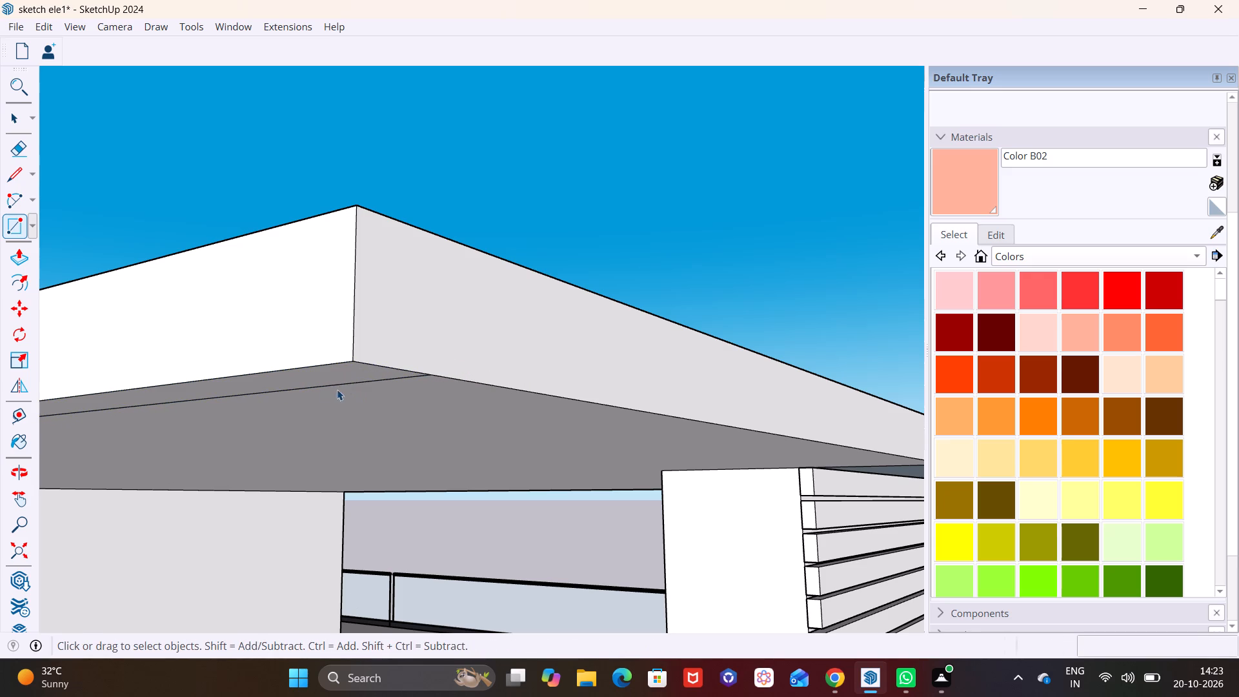
Make a group from the narrow underside strip's face and its bounding edges.
double_click(332, 376)
right_click(333, 375)
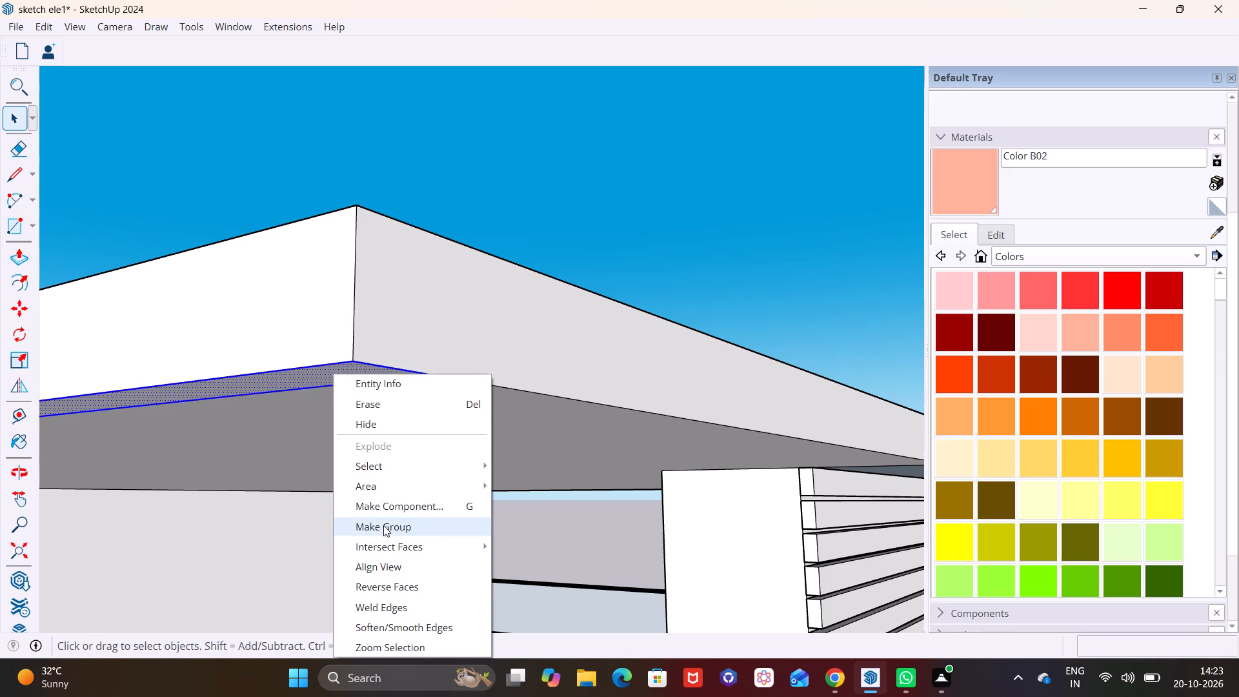
click(383, 525)
Inside the strip group, Push/Pull the strip's face slightly downward from the slab's underside to give it thickness.
click(307, 375)
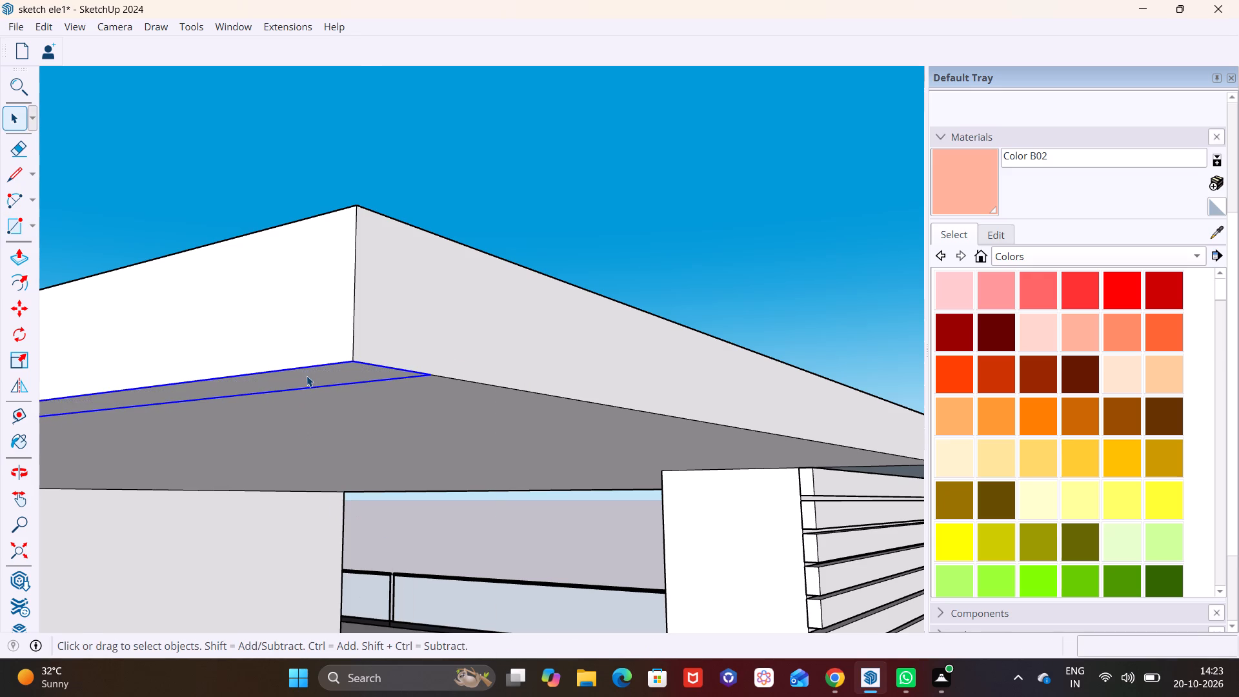
double_click(307, 376)
double_click(313, 381)
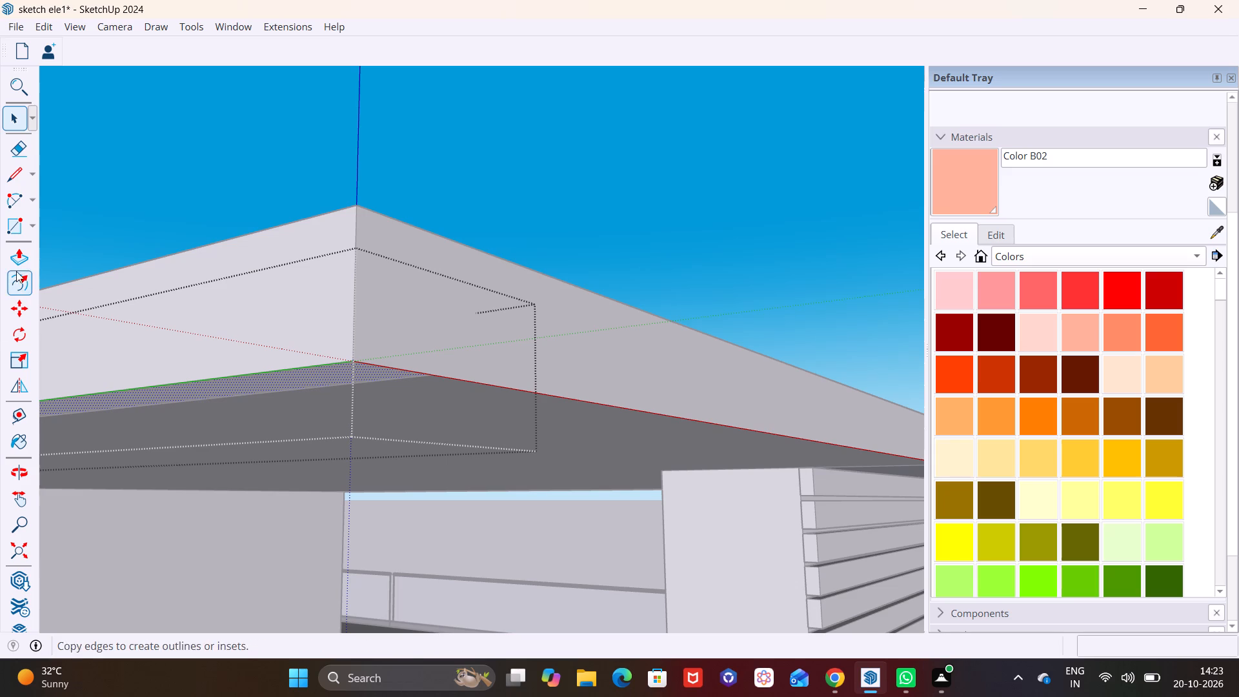
click(16, 258)
click(276, 381)
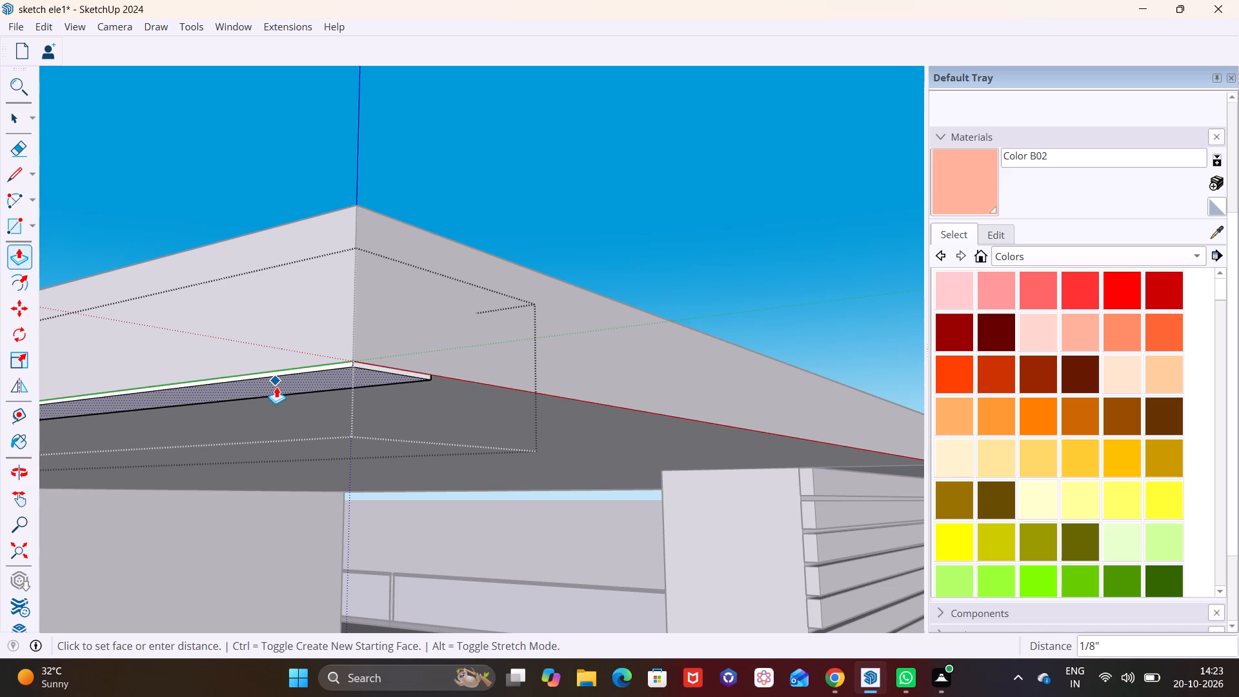
click(277, 390)
key(space)
click(318, 521)
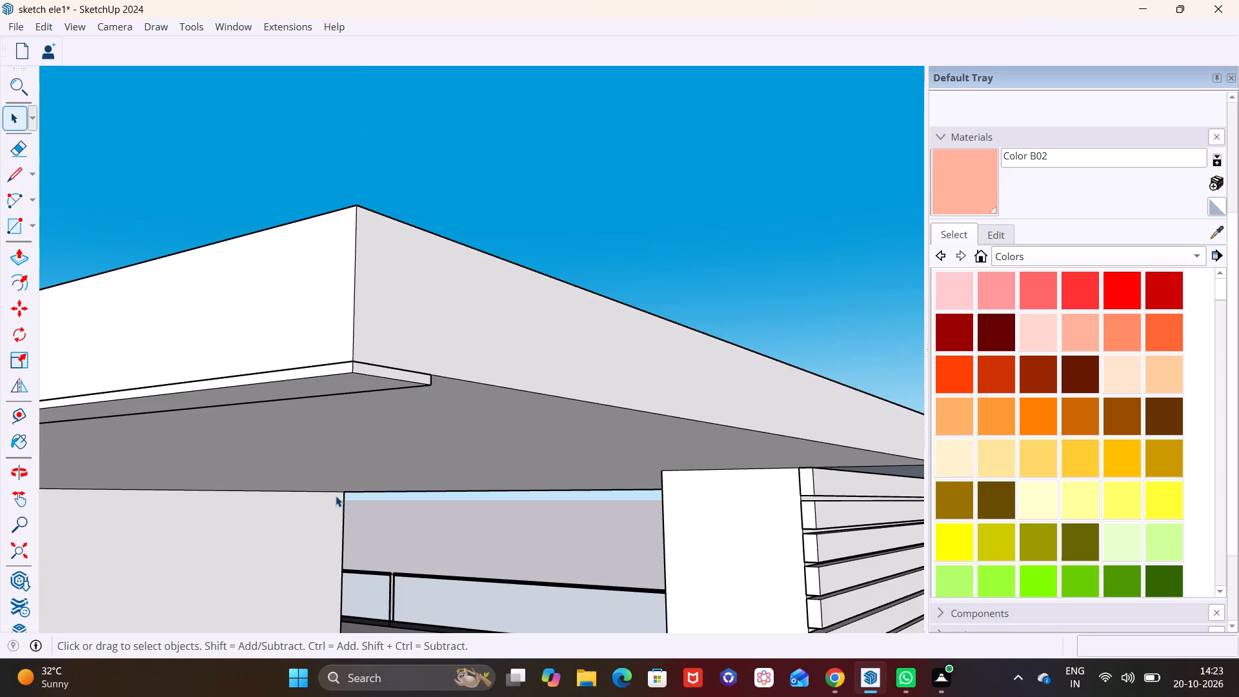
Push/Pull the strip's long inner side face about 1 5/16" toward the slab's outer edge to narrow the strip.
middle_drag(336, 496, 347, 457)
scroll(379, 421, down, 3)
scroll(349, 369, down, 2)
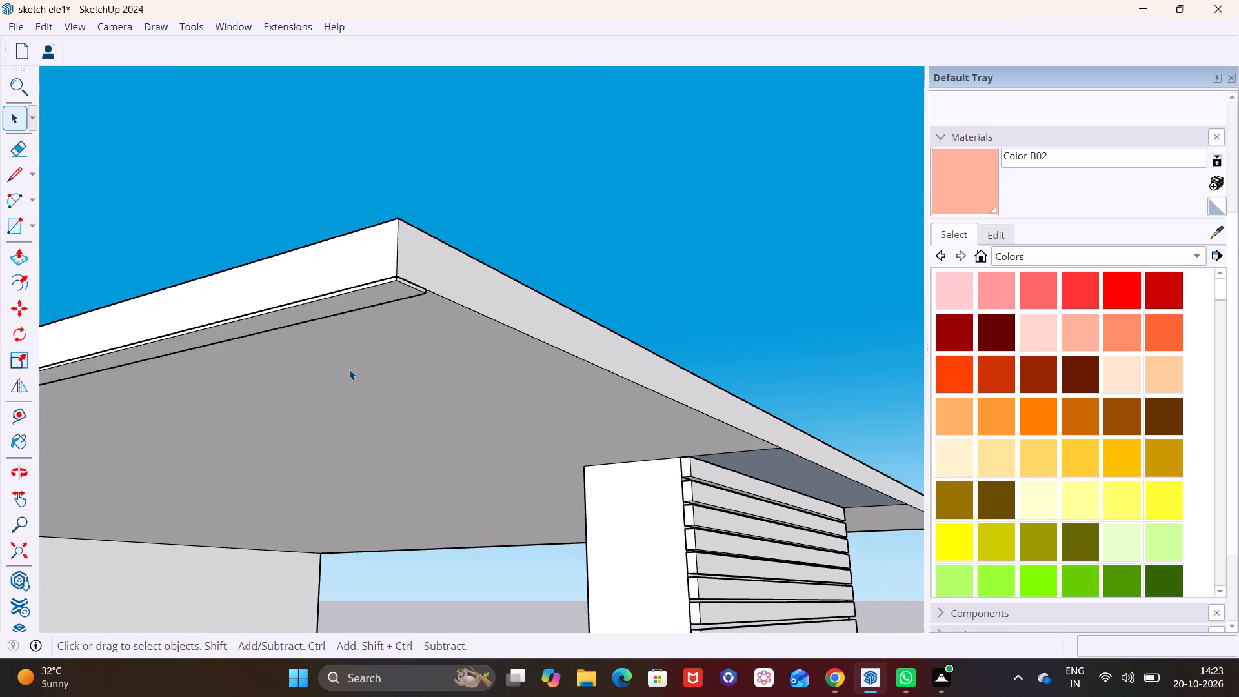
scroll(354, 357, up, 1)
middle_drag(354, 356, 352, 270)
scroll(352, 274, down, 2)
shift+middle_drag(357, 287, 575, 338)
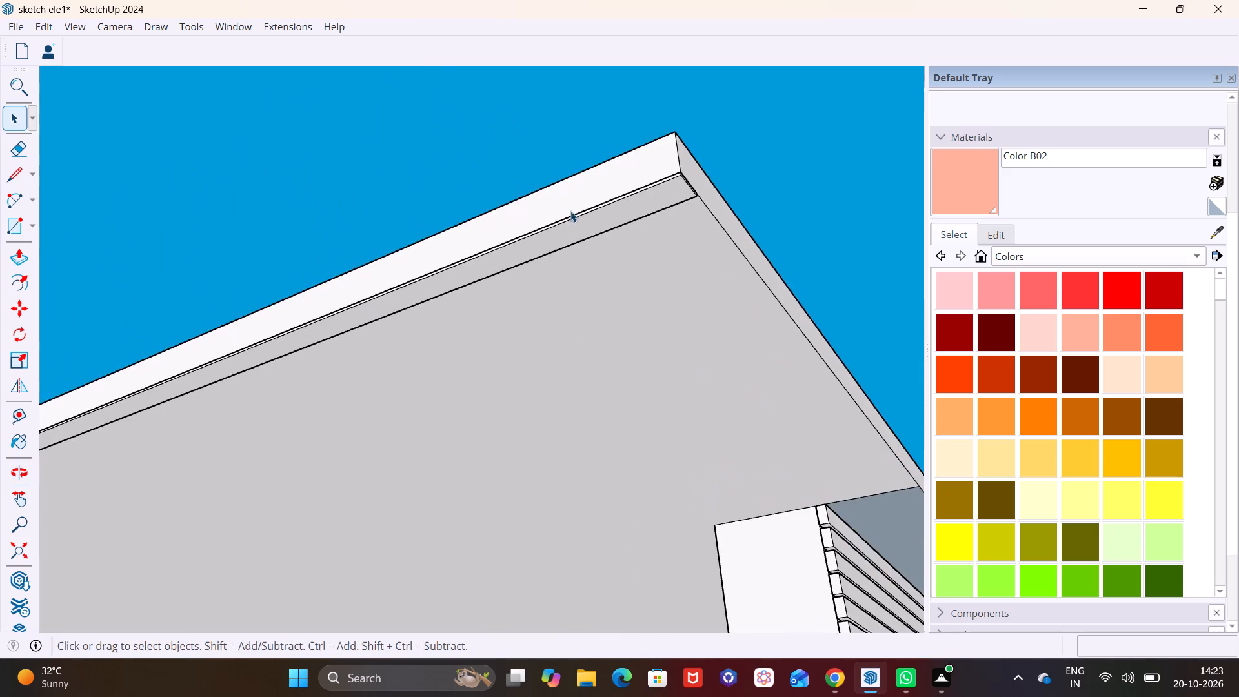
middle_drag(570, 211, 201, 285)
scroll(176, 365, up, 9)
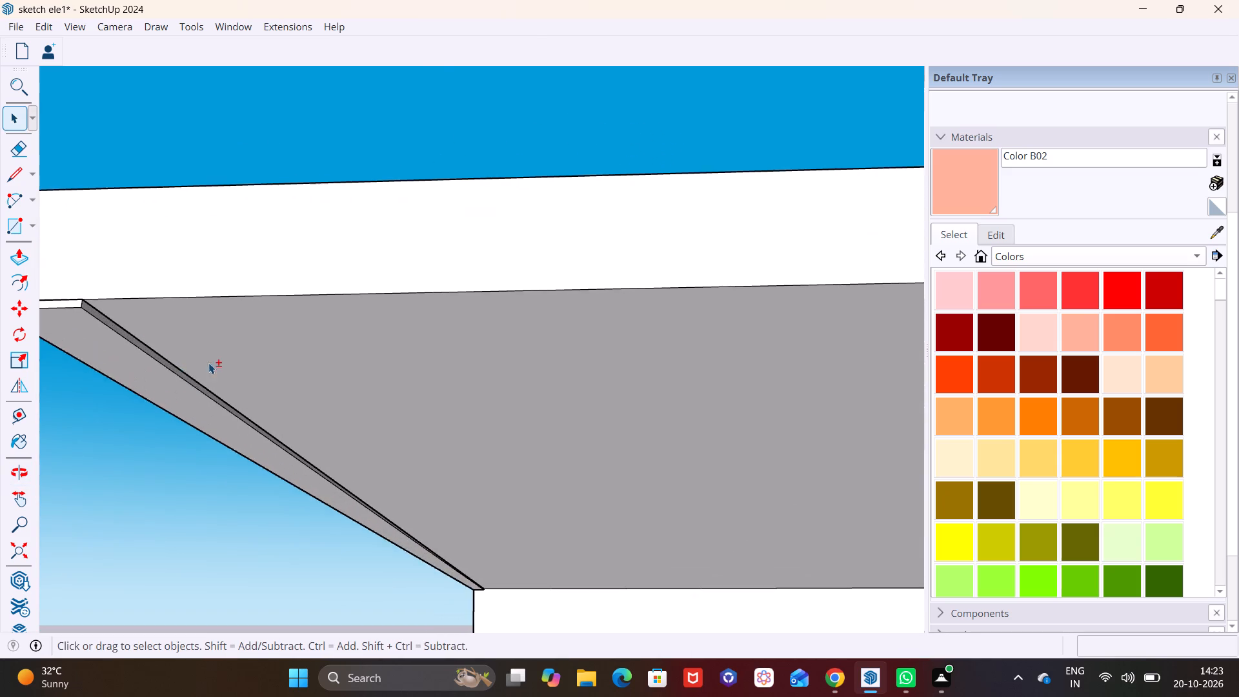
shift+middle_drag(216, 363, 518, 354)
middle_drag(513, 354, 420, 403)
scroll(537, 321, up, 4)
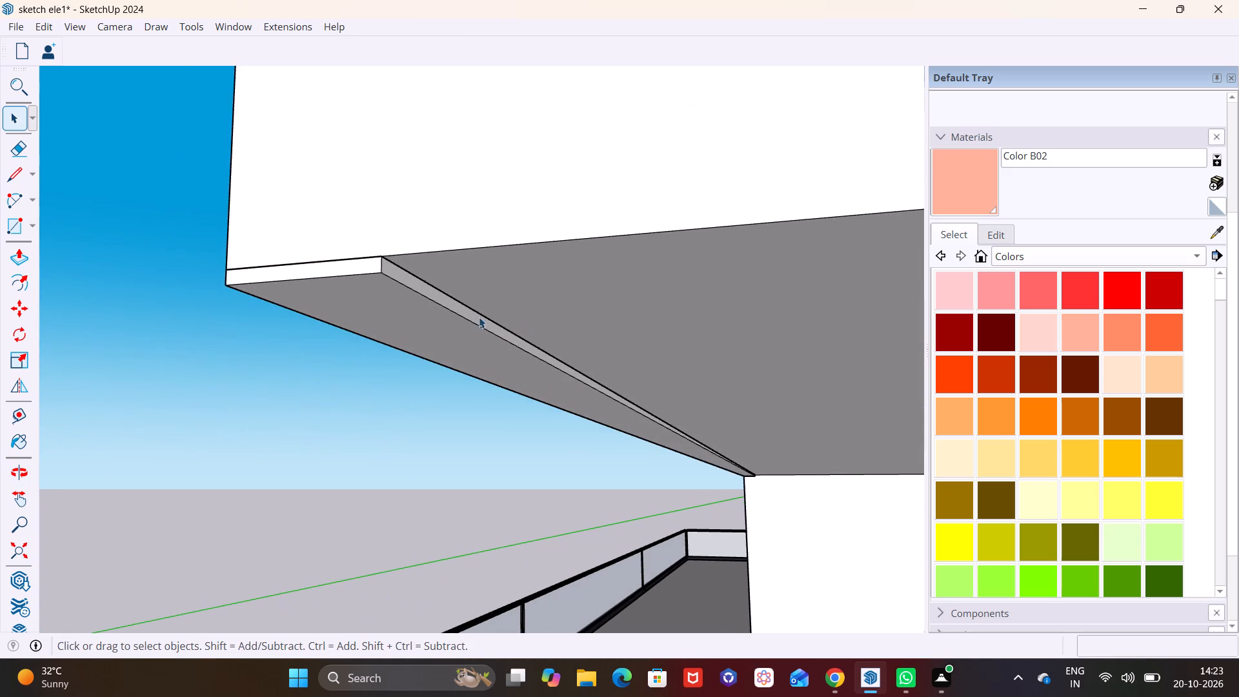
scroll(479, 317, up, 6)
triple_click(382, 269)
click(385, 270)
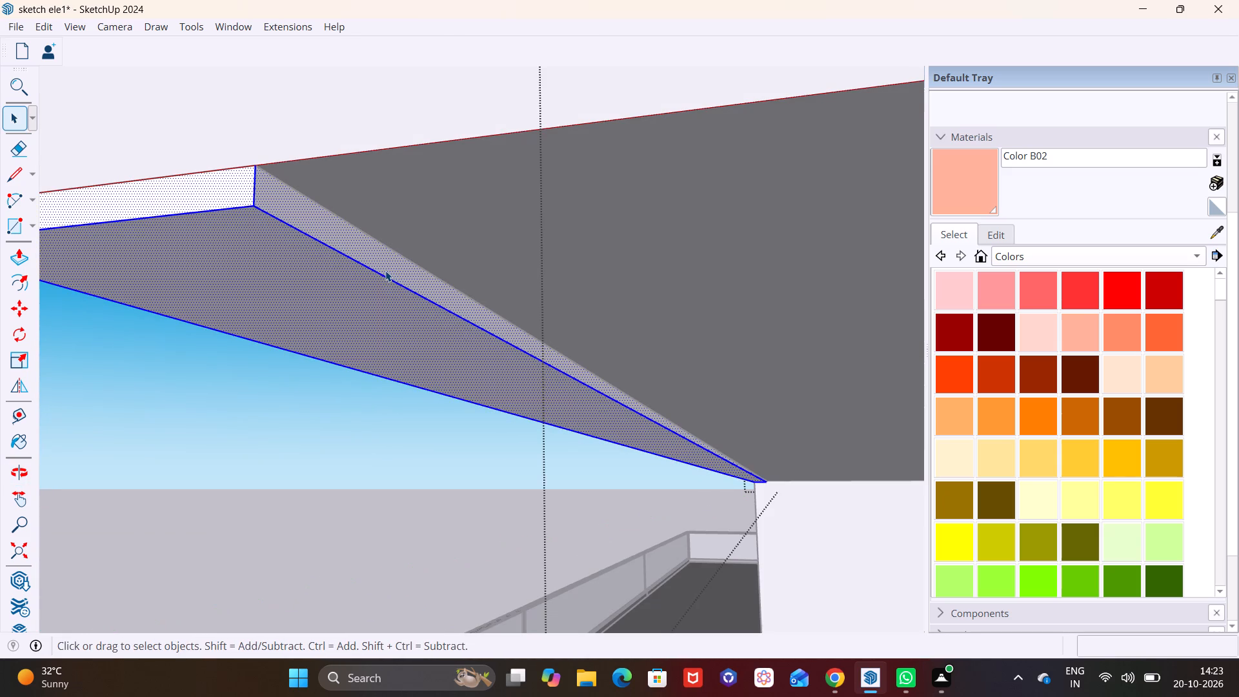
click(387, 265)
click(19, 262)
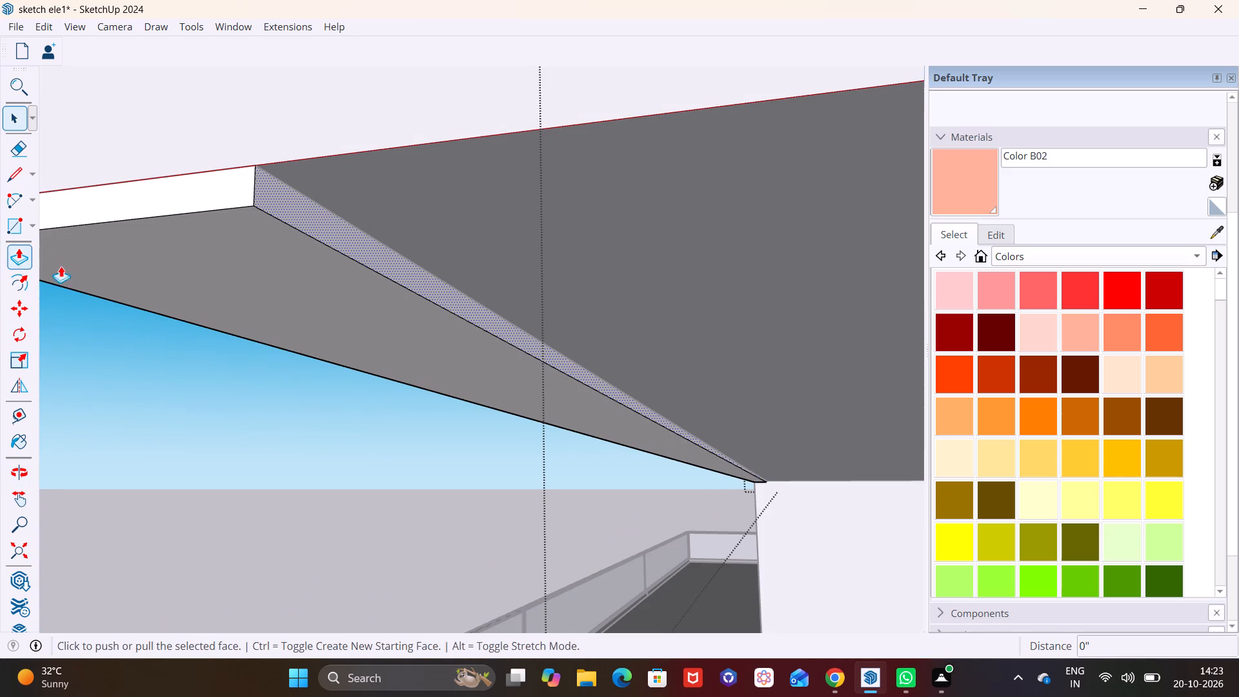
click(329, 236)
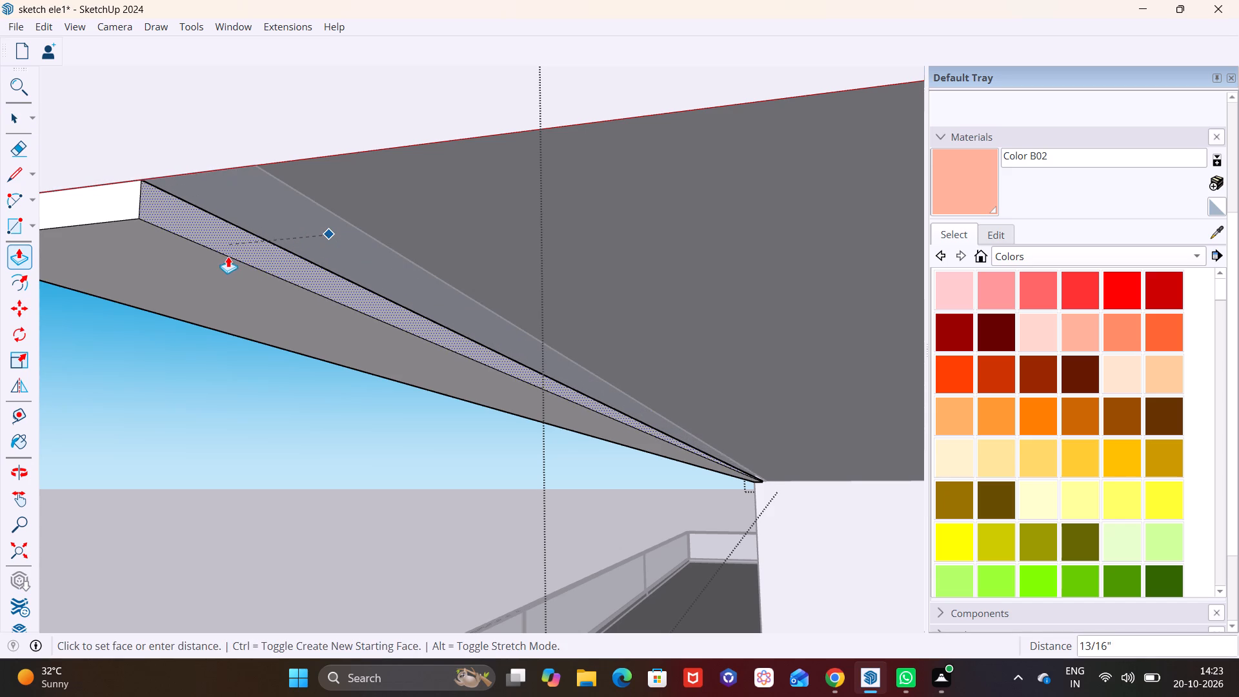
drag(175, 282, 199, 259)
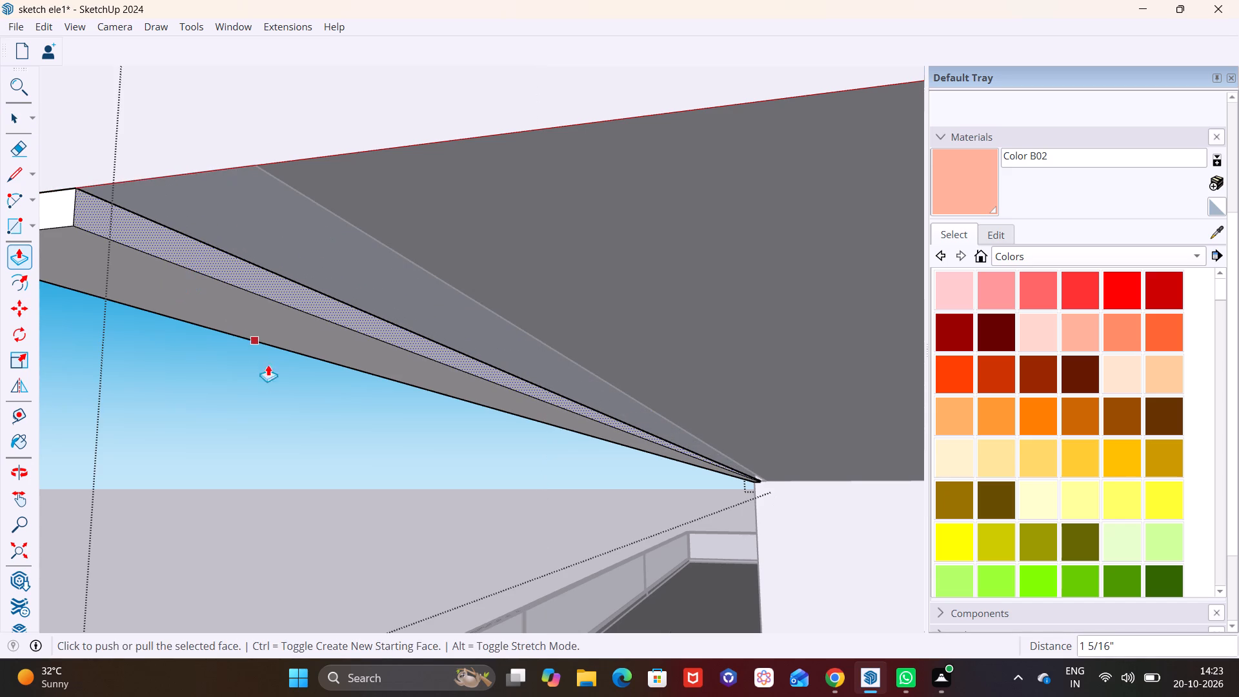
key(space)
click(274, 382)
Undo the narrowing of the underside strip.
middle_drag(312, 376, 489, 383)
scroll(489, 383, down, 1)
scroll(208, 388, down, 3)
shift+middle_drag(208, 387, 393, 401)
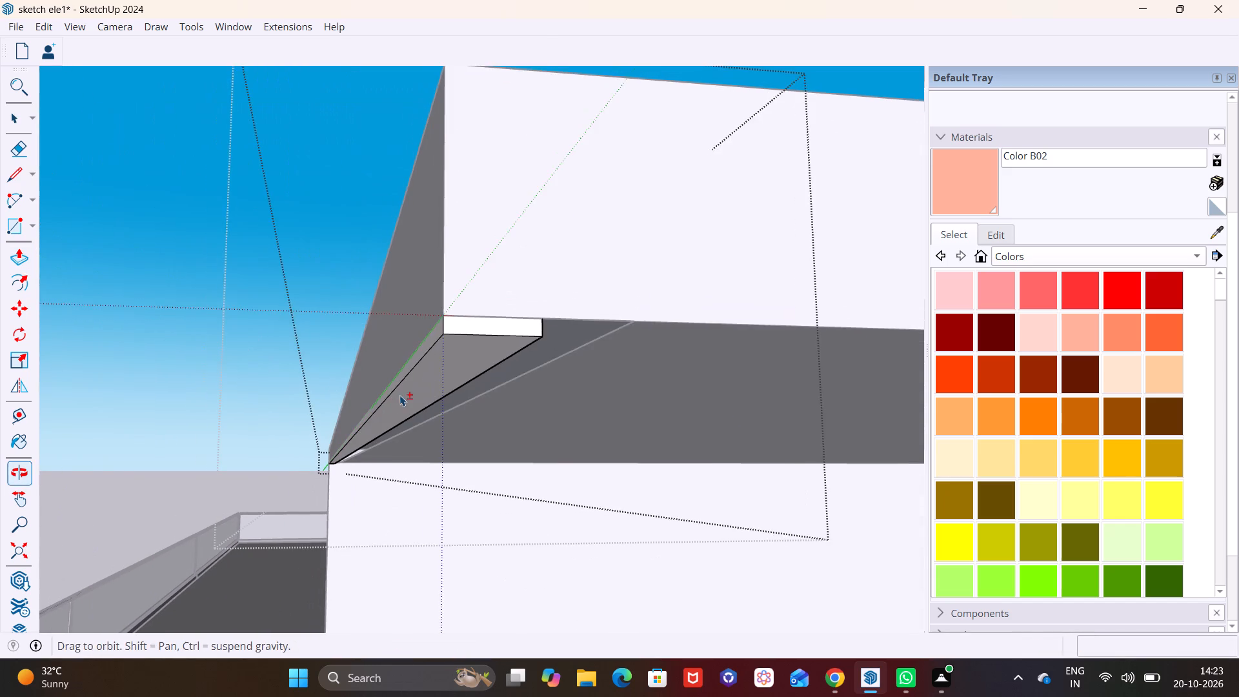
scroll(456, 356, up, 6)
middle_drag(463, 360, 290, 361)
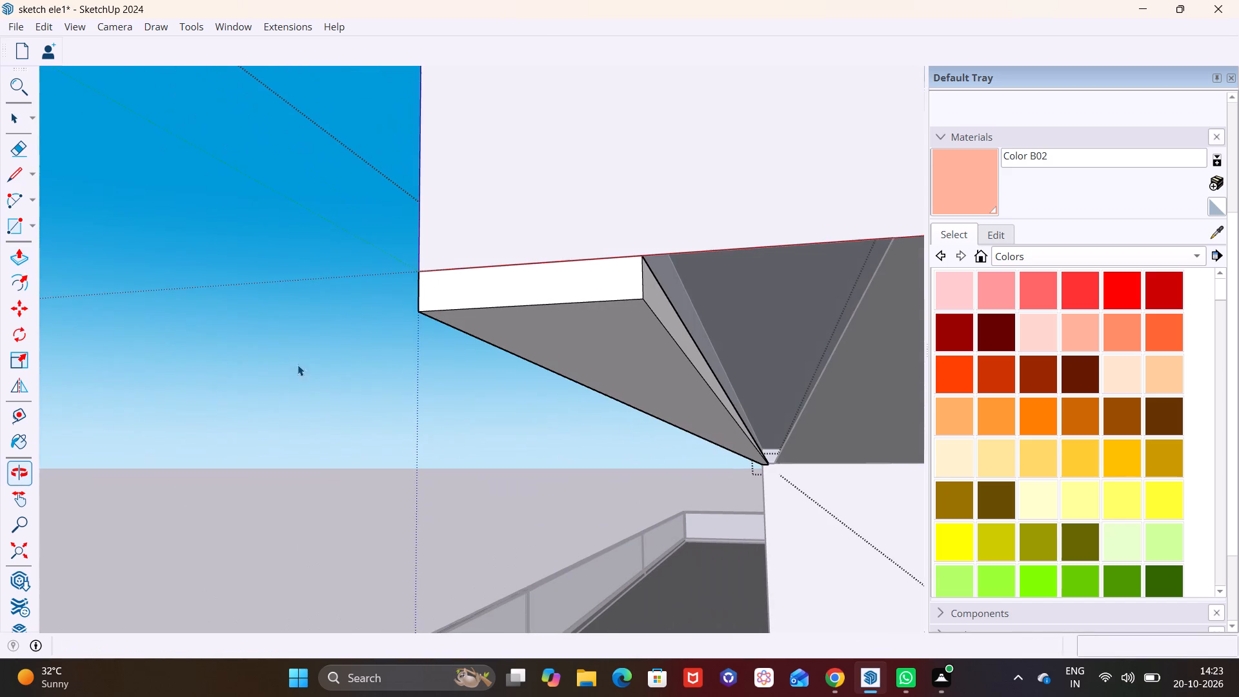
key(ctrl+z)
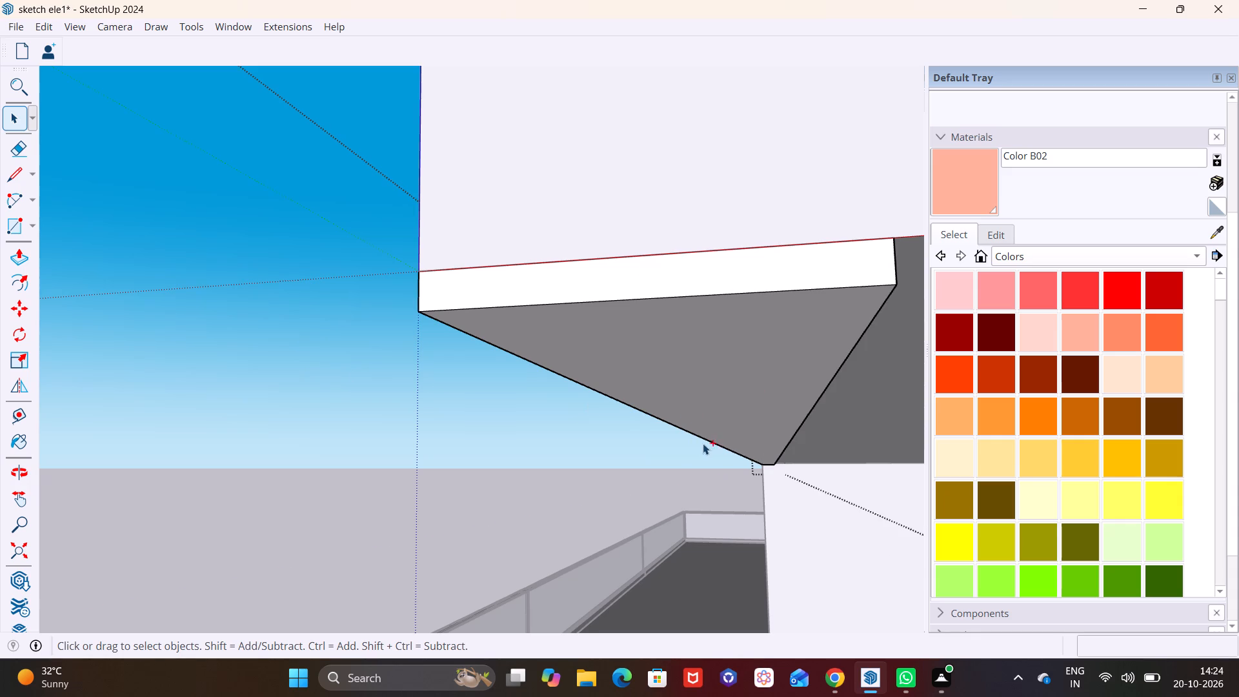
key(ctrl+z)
Examine the roof slab and its underside strip from several angles, down to where the strip meets the supporting wall.
middle_drag(724, 452, 783, 521)
scroll(764, 511, down, 5)
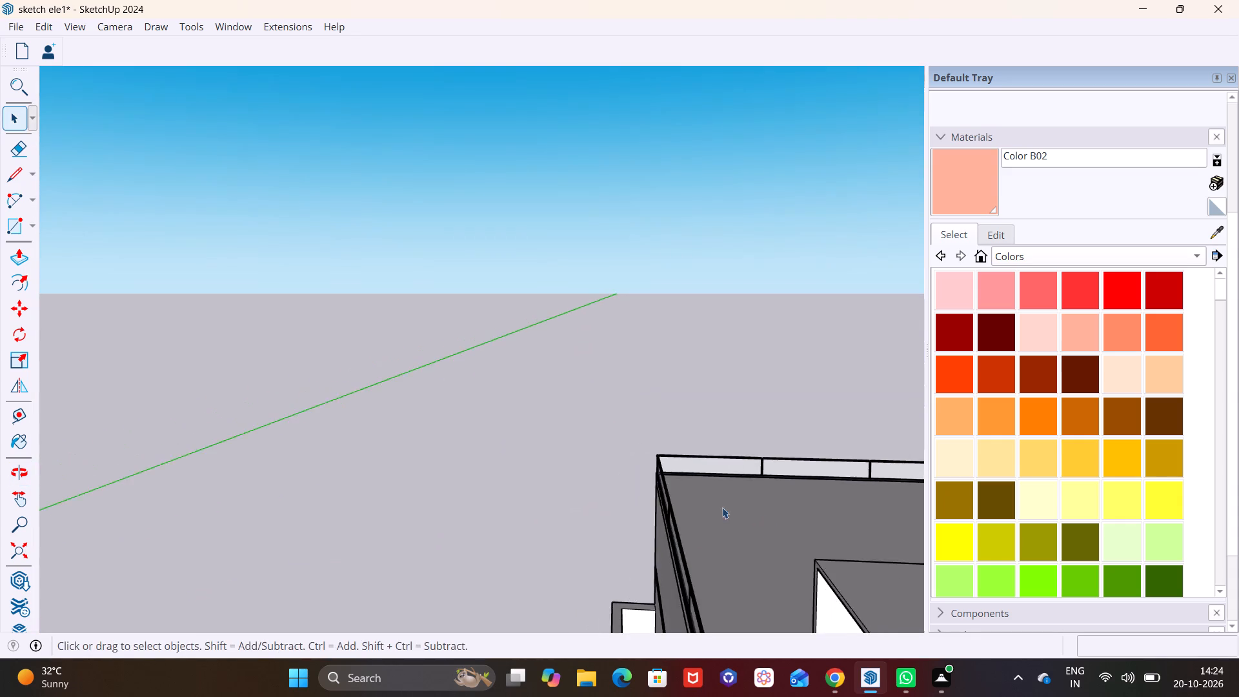
scroll(722, 507, down, 2)
middle_drag(685, 539, 849, 383)
middle_drag(841, 396, 270, 455)
middle_drag(481, 487, 534, 572)
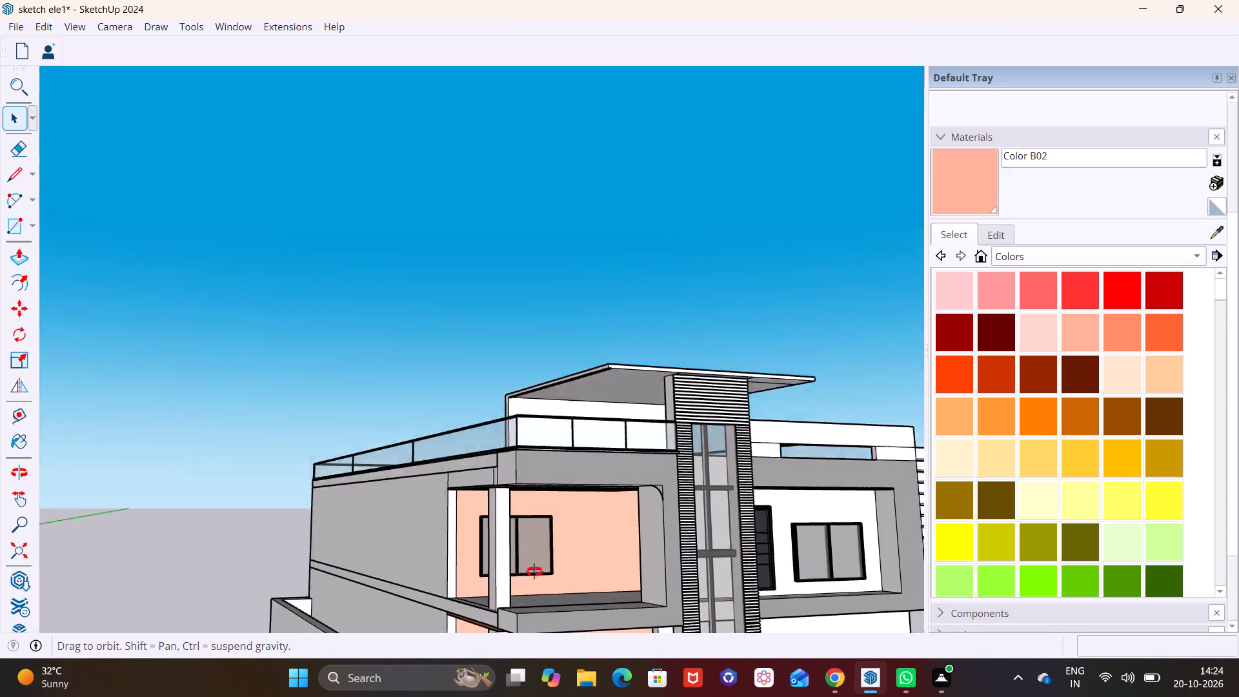
middle_drag(534, 572, 567, 551)
scroll(538, 401, up, 13)
middle_drag(510, 366, 530, 409)
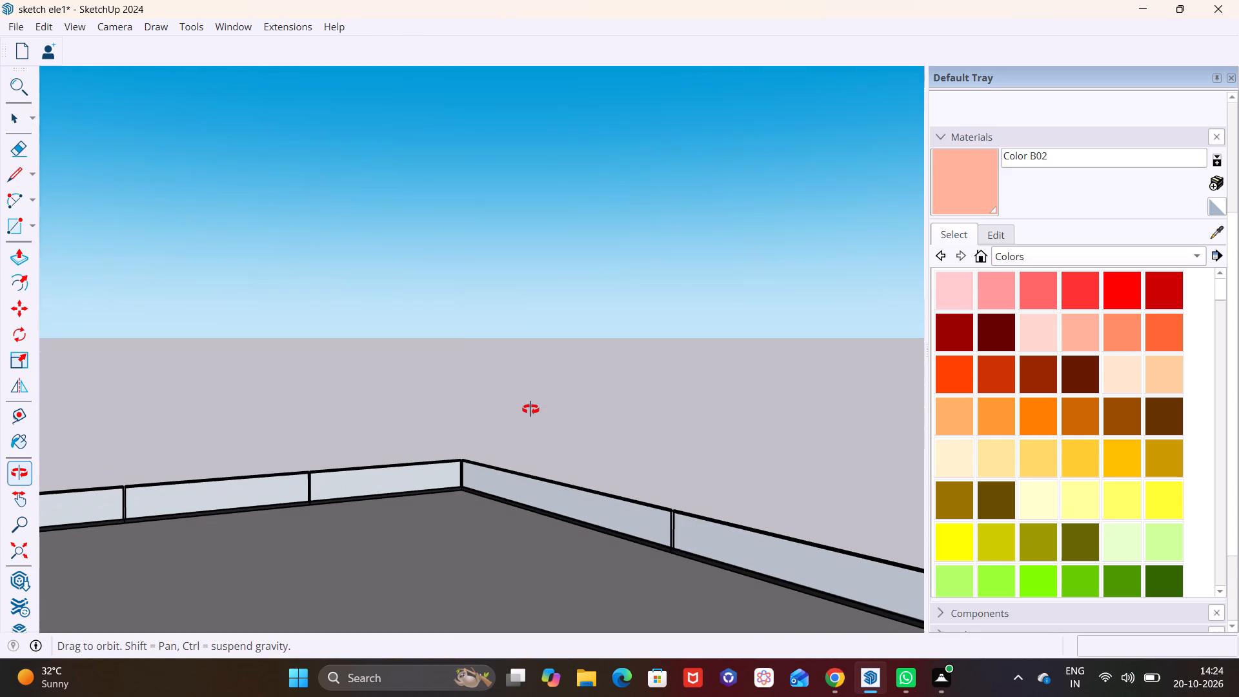
middle_drag(530, 409, 530, 410)
scroll(438, 496, down, 7)
shift+middle_drag(402, 536, 433, 441)
scroll(553, 437, up, 3)
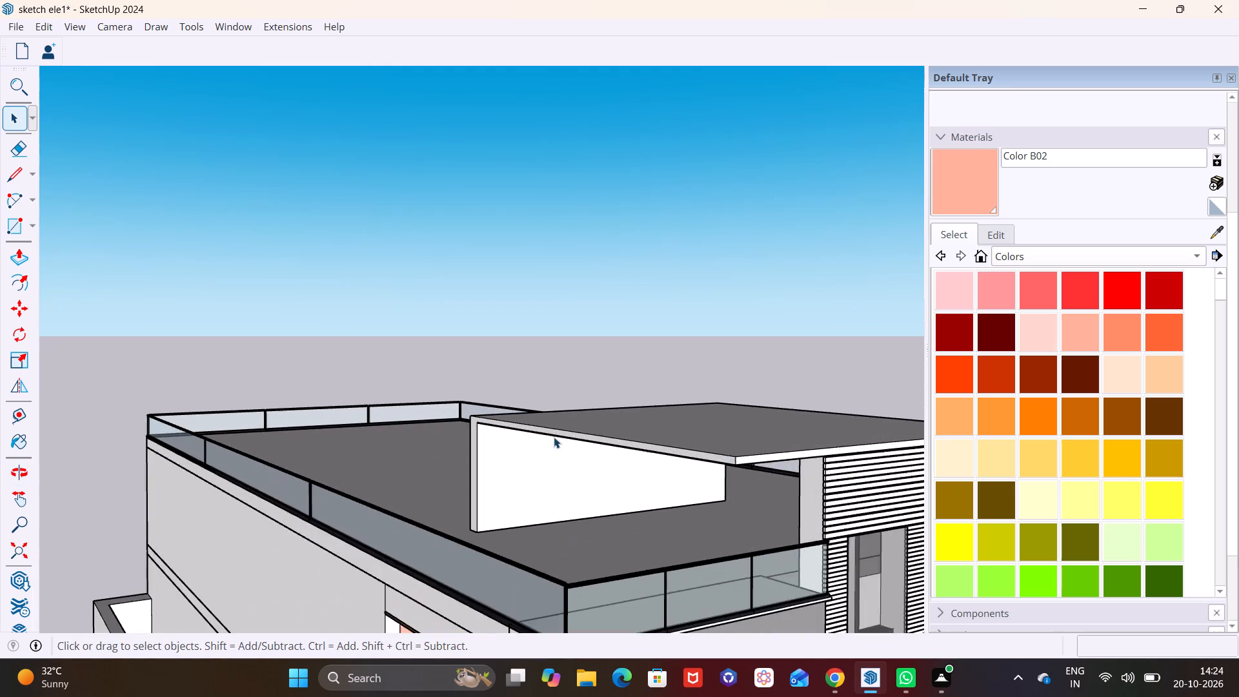
scroll(554, 437, up, 4)
middle_drag(541, 425, 558, 379)
scroll(522, 408, up, 8)
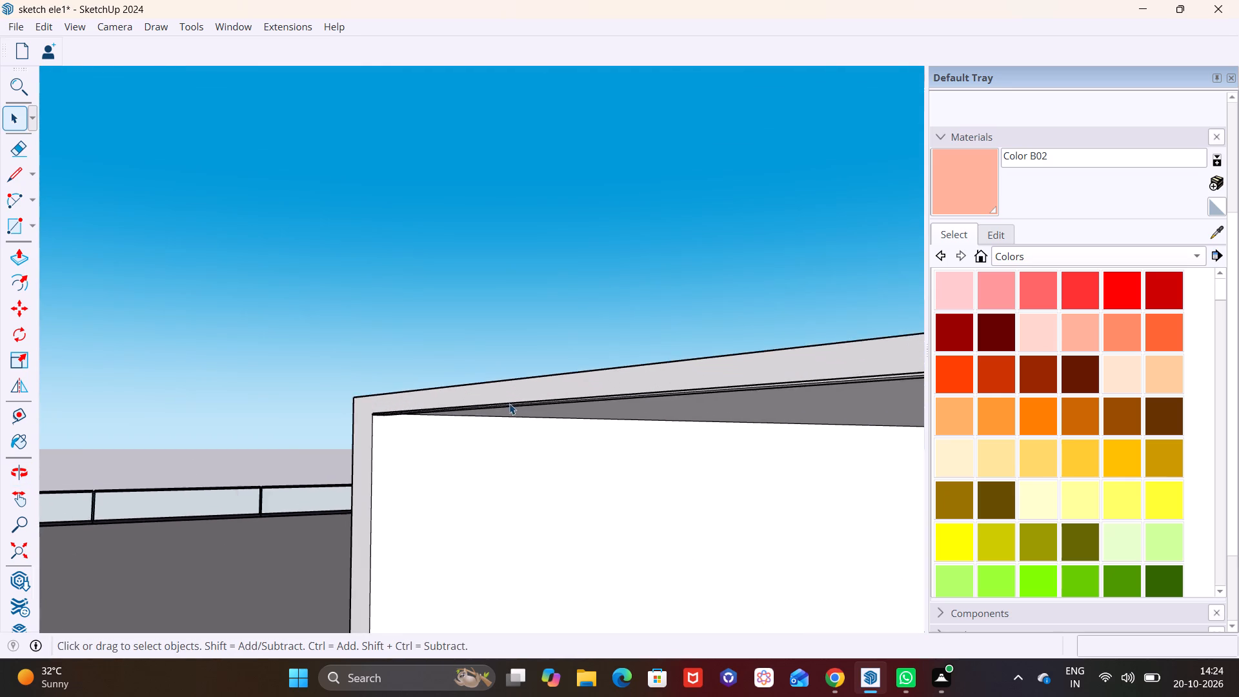
scroll(509, 403, up, 6)
middle_drag(486, 407, 378, 372)
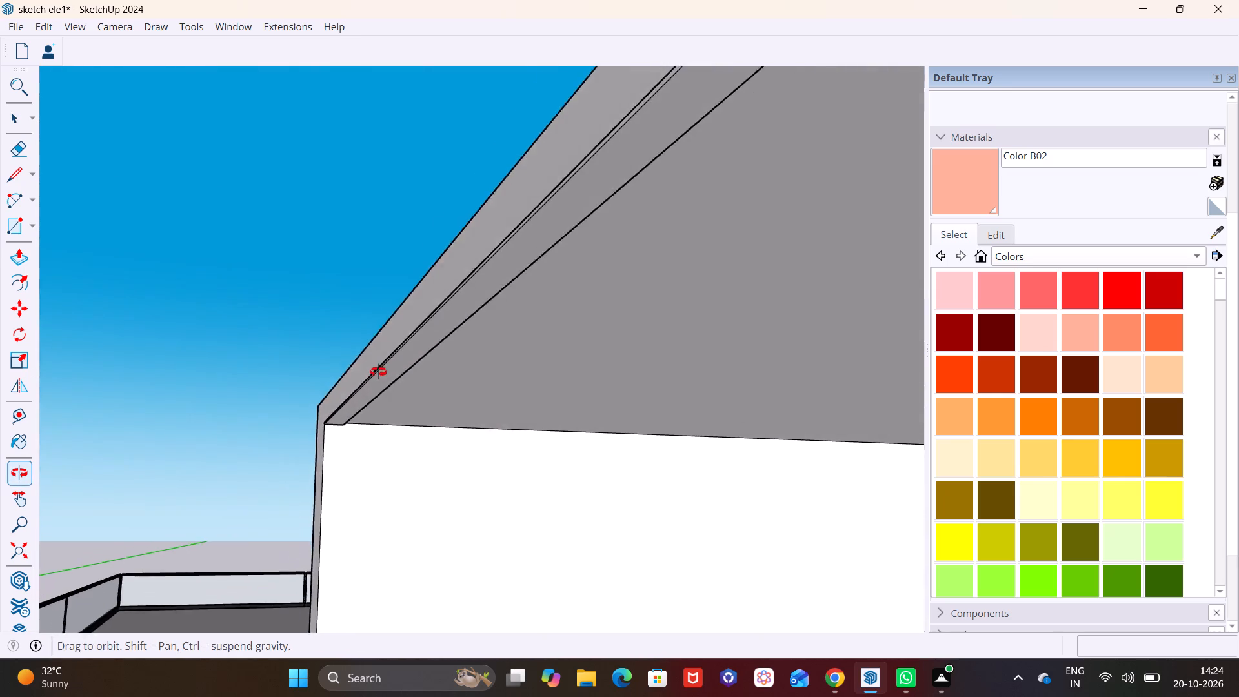
middle_drag(378, 372, 327, 387)
scroll(324, 387, down, 12)
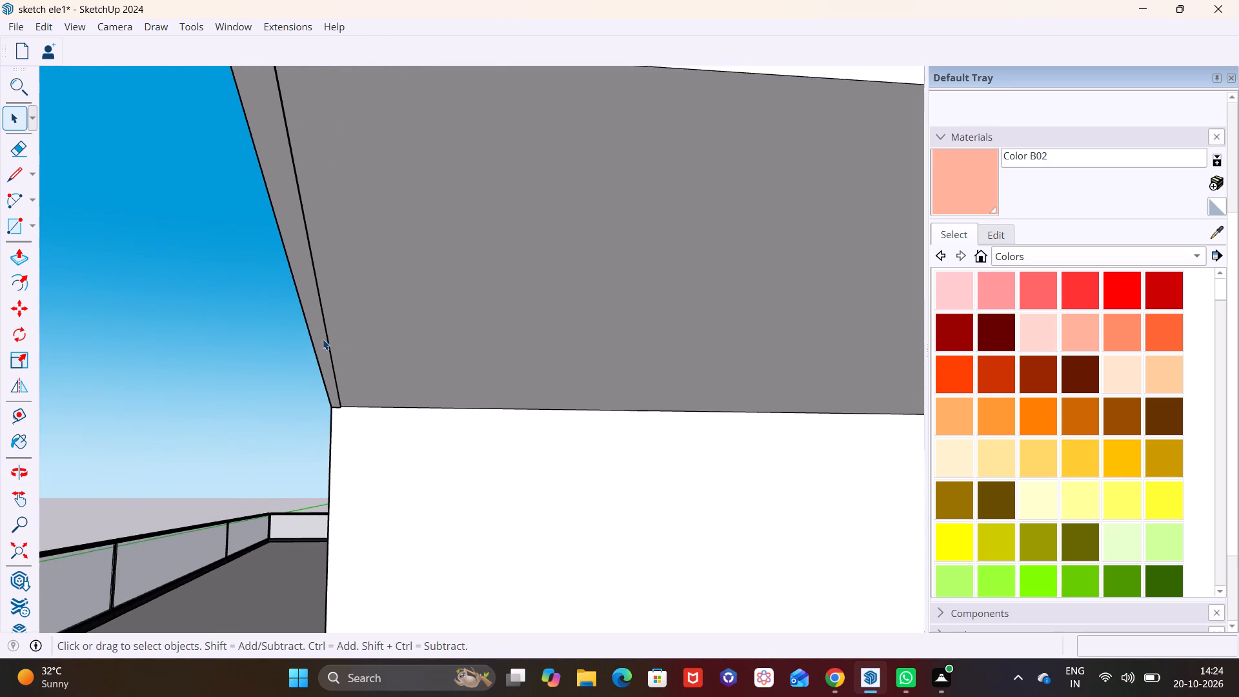
Examine the roof slab's underside and the strip's junction with the wall below from several angles.
scroll(323, 339, down, 2)
middle_drag(319, 256, 328, 340)
scroll(262, 193, up, 4)
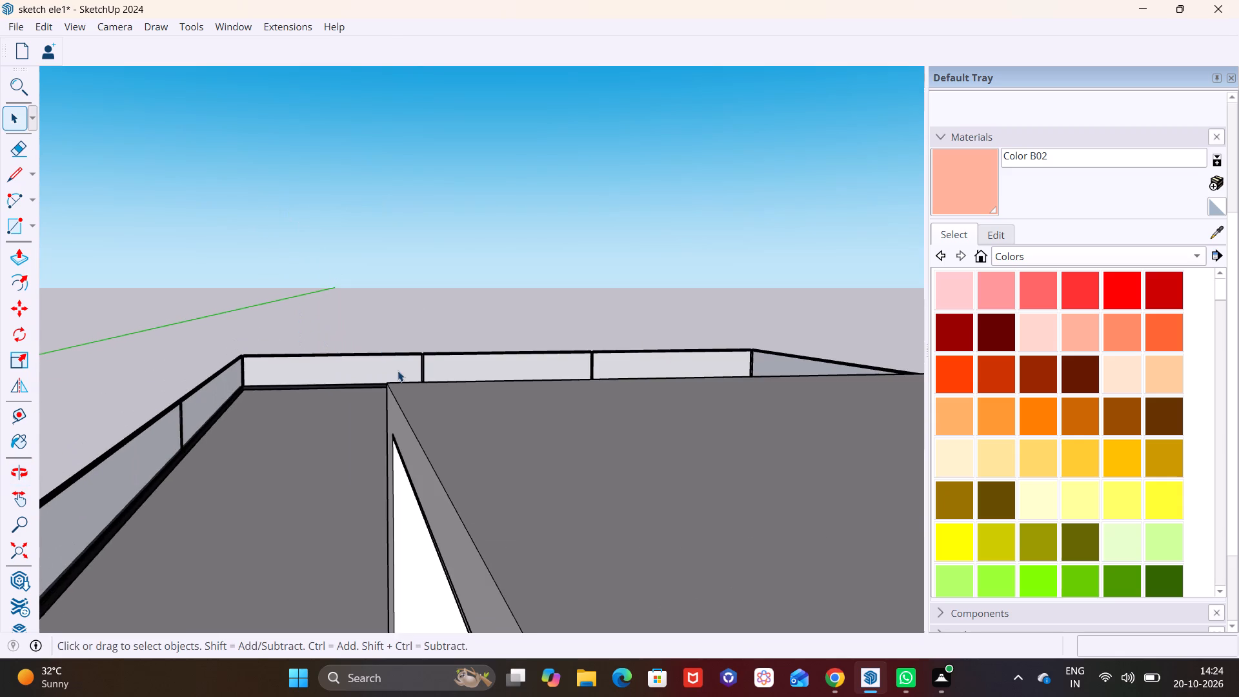
middle_drag(402, 372, 368, 208)
scroll(362, 229, down, 9)
shift+middle_drag(369, 188, 366, 331)
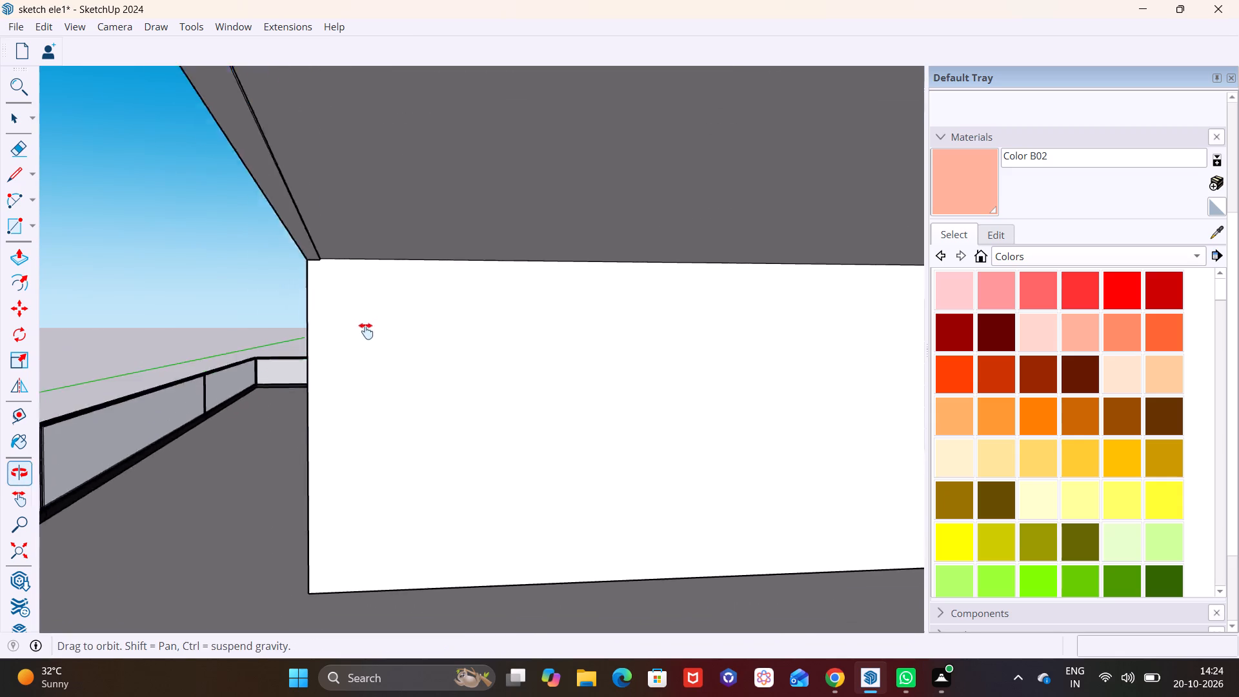
shift+middle_drag(366, 331, 403, 452)
shift+middle_drag(419, 413, 452, 307)
shift+middle_drag(485, 328, 407, 335)
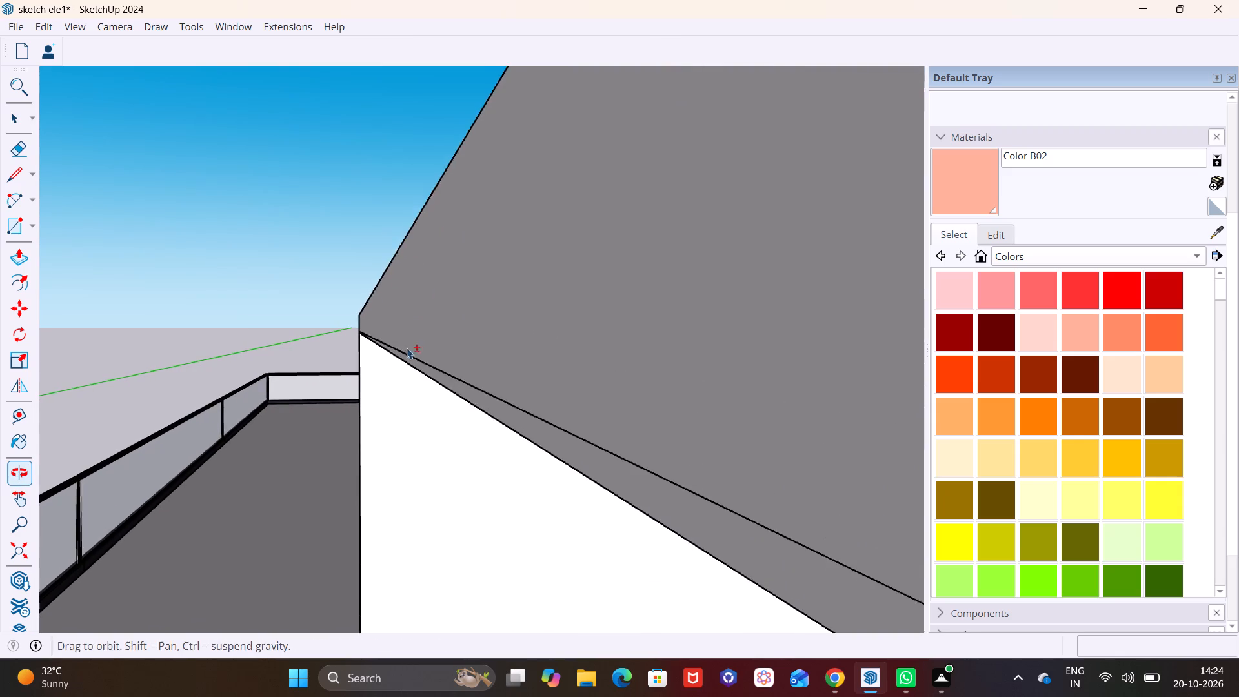
middle_drag(467, 356, 438, 295)
shift+middle_drag(603, 283, 444, 374)
scroll(481, 352, down, 6)
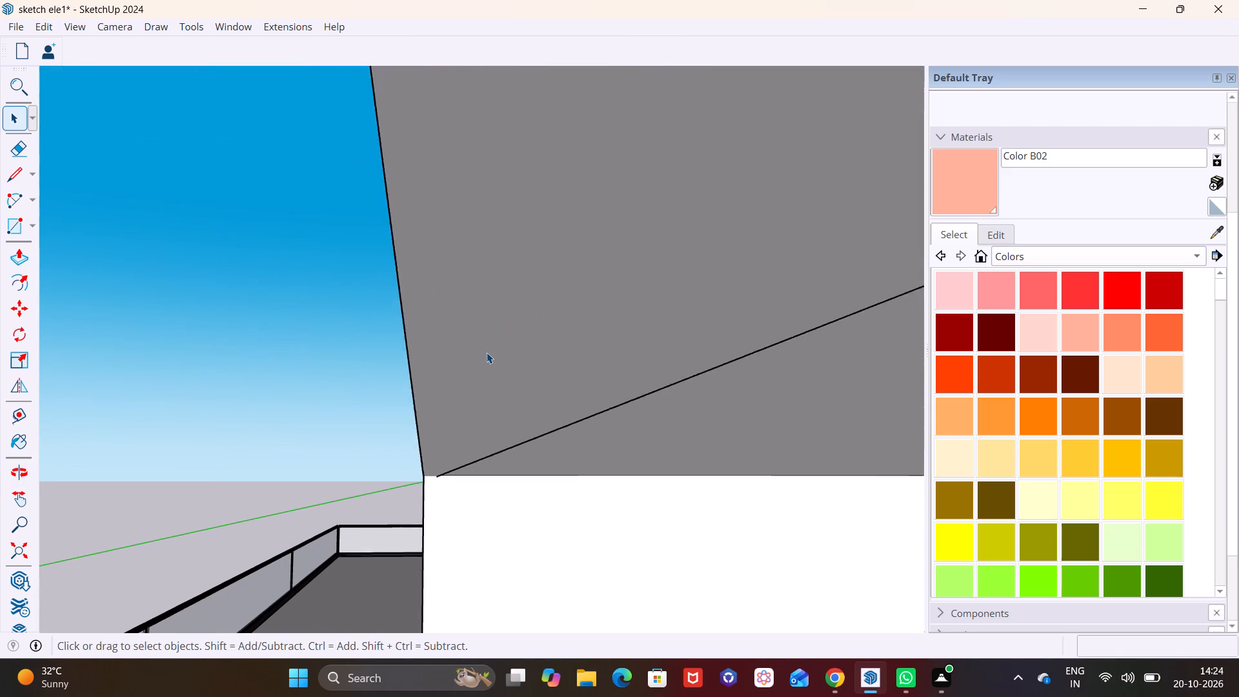
scroll(487, 352, down, 20)
scroll(487, 352, down, 4)
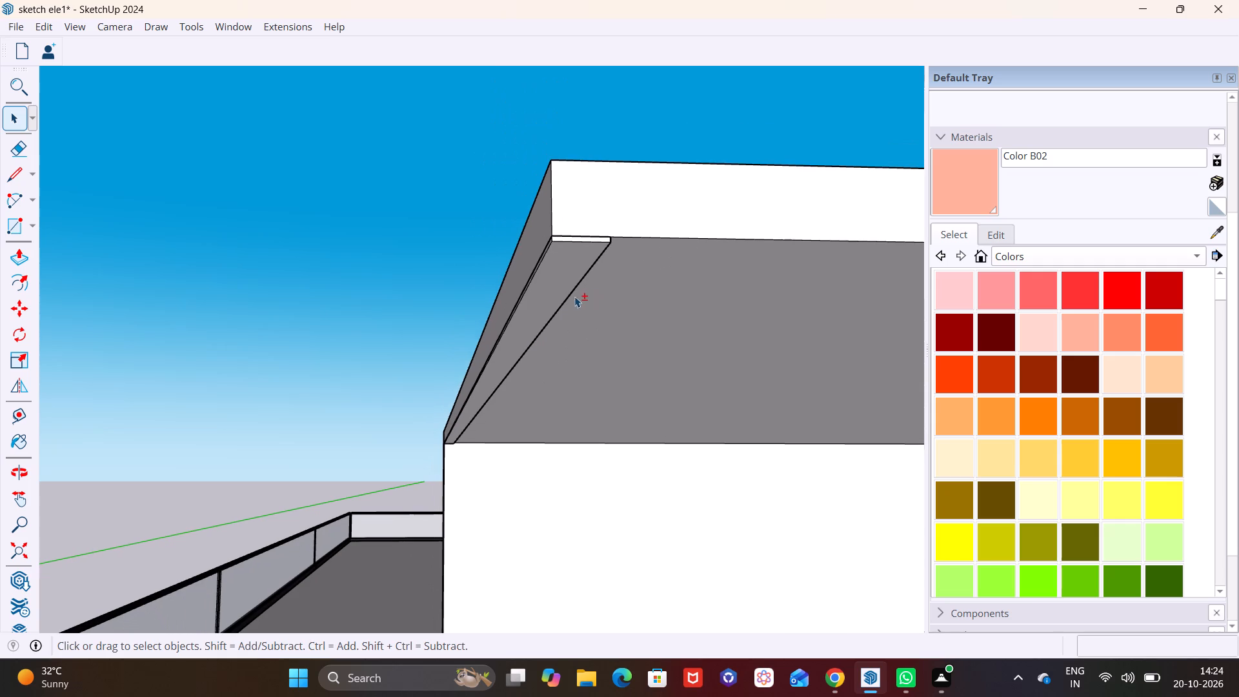
Copy the underside strip twice along the slab's front bottom edge, about 2 7/8" apart, leaving narrow gaps between strips.
shift+middle_drag(572, 297, 467, 376)
scroll(434, 323, up, 2)
click(440, 356)
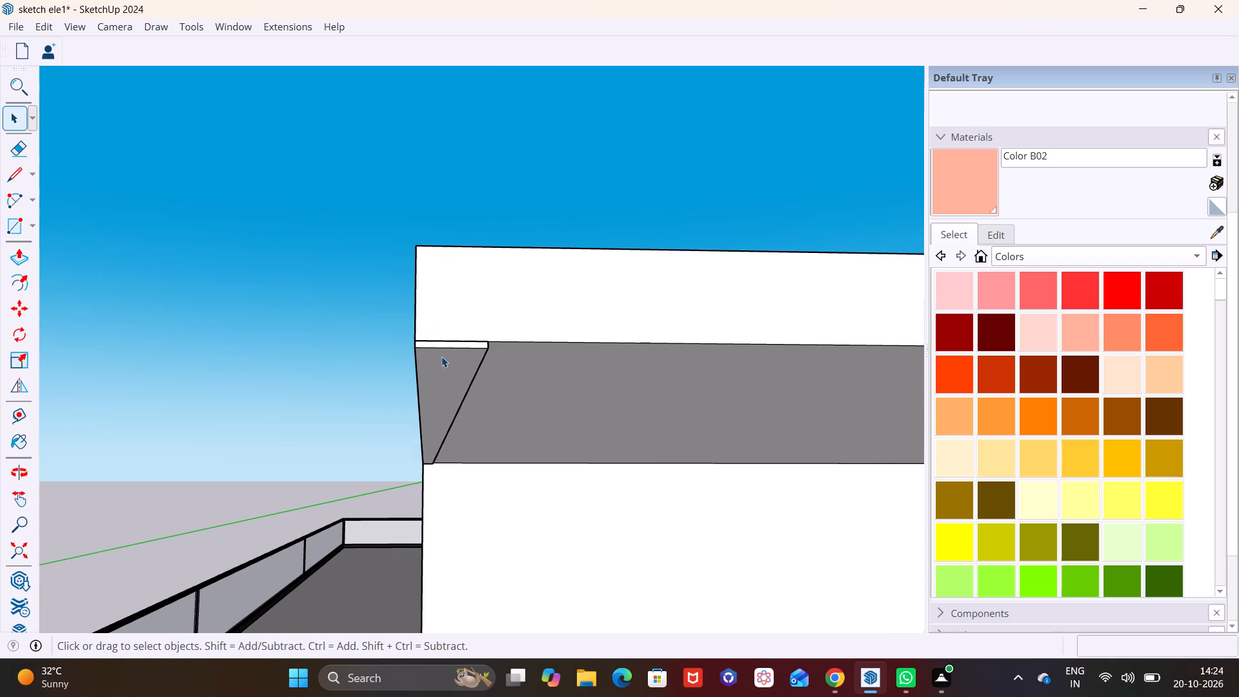
scroll(443, 356, up, 9)
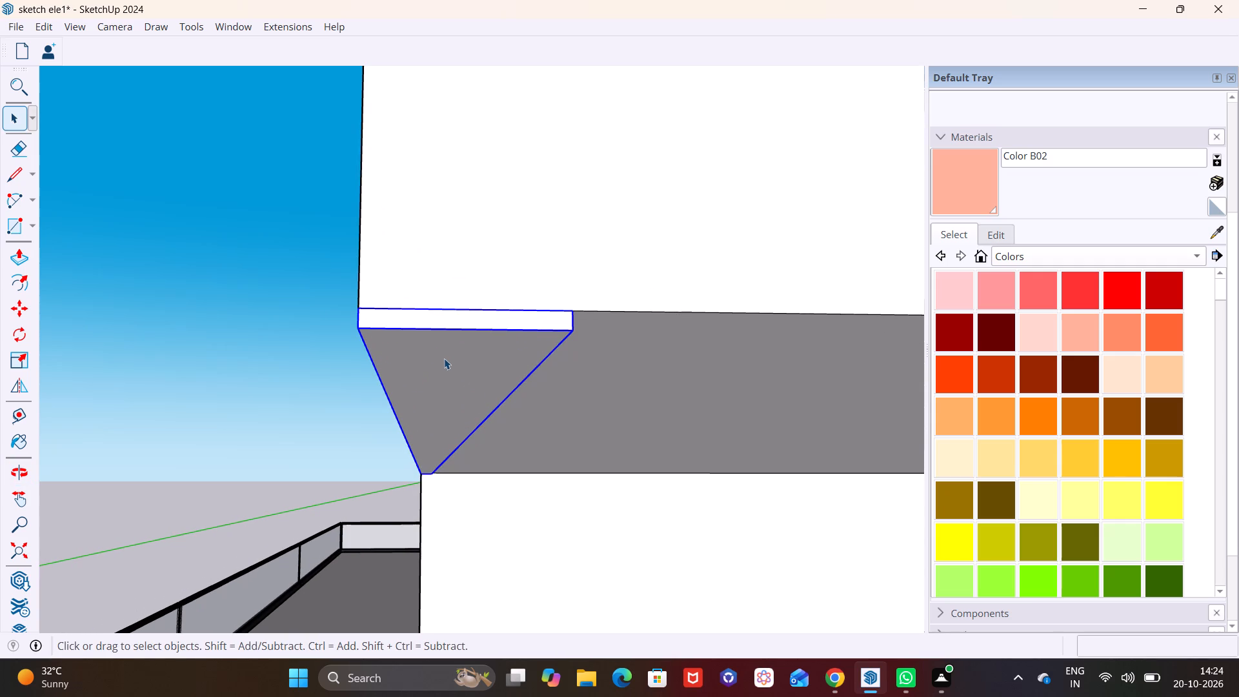
key(m)
click(355, 309)
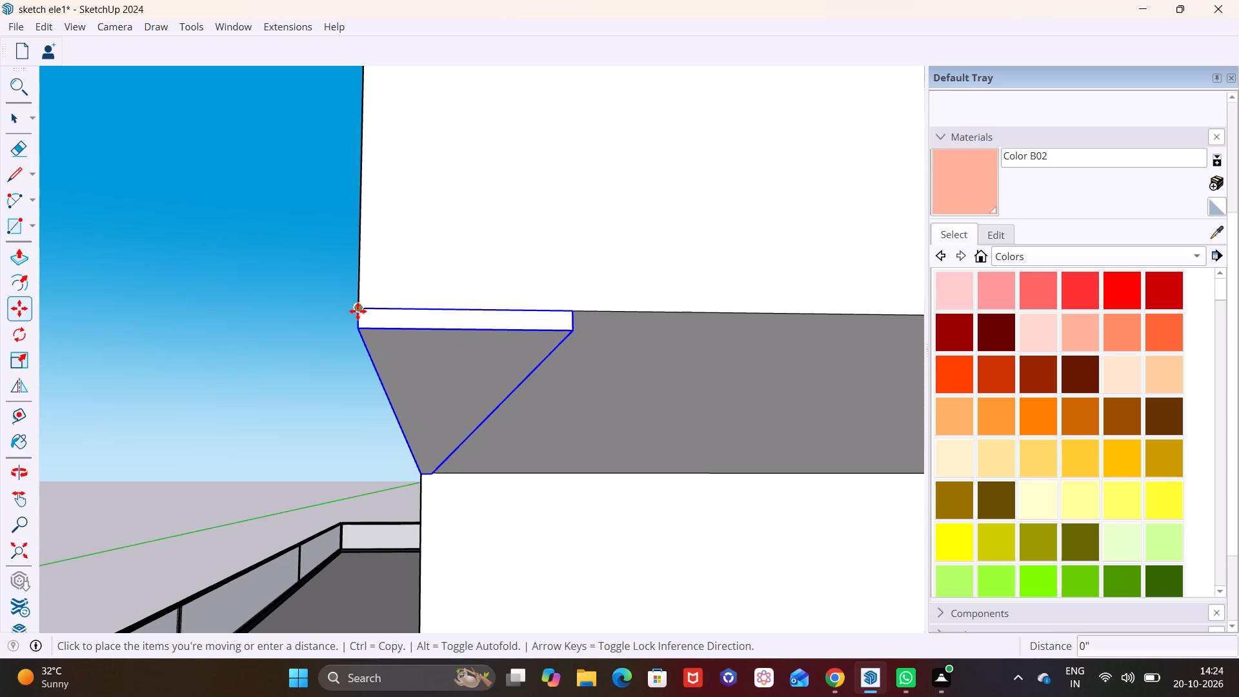
click(589, 309)
scroll(591, 339, down, 1)
shift+middle_drag(591, 340, 375, 390)
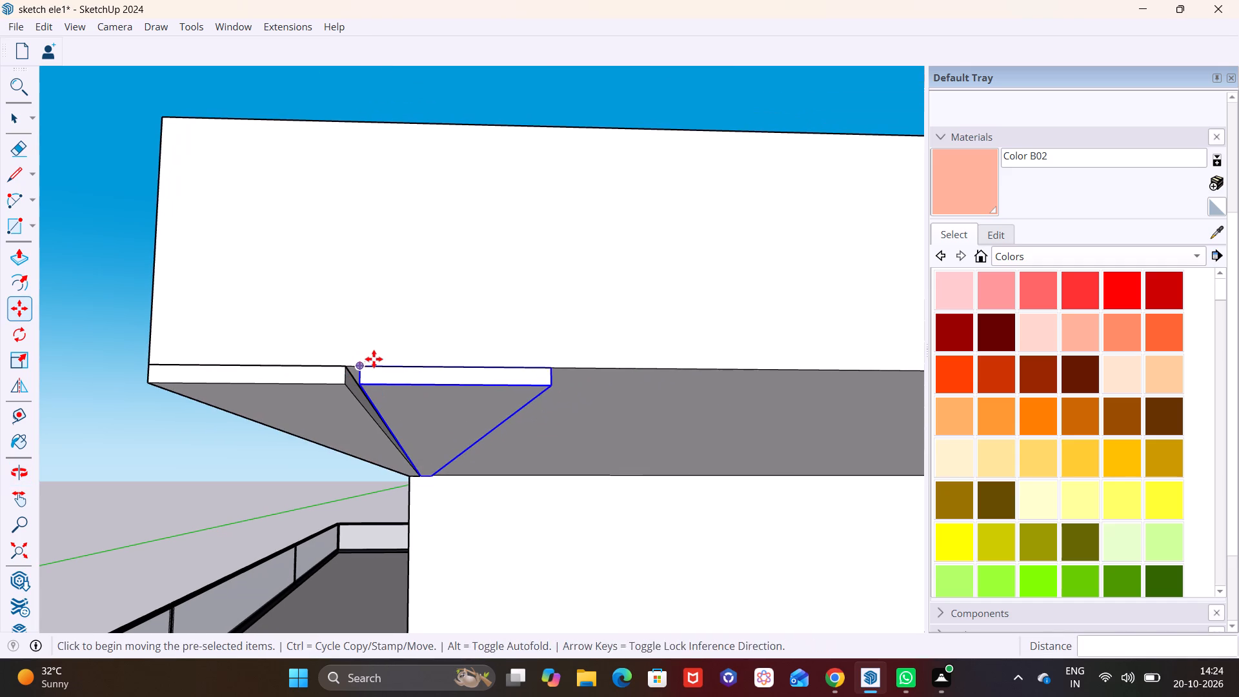
click(363, 364)
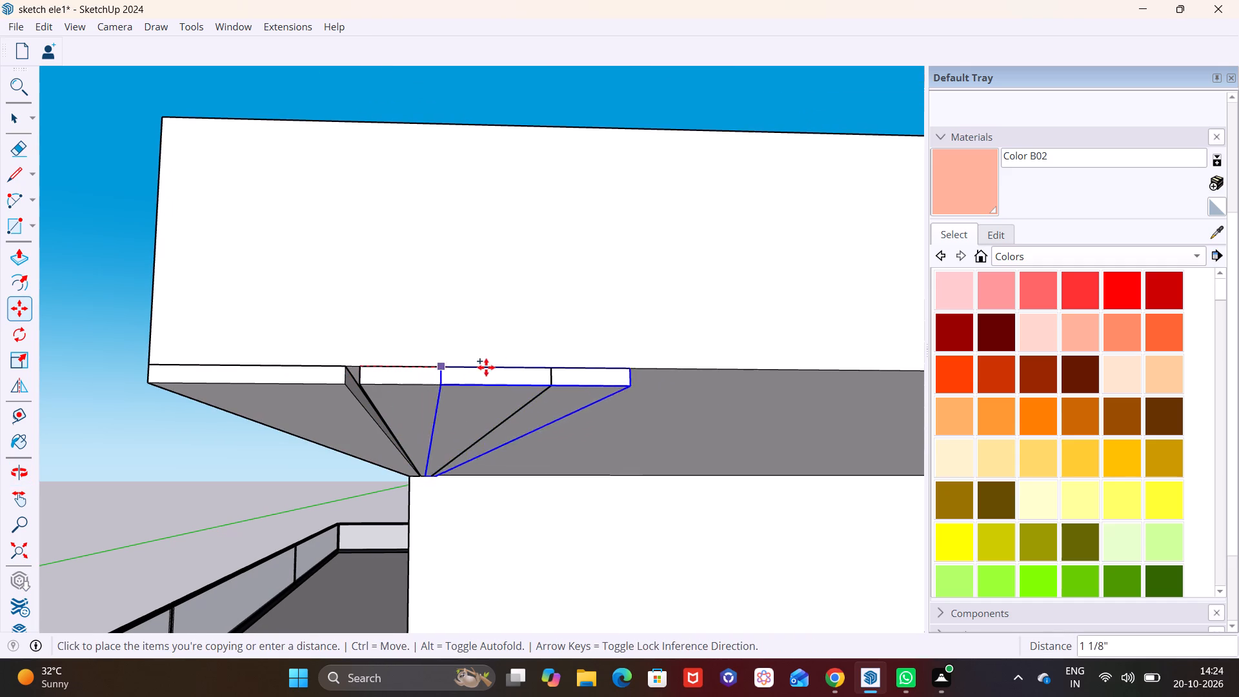
click(572, 367)
Add three more strip copies along the slab's underside edge at about 2 15/16" spacing, each beyond a narrow gap.
scroll(581, 395, down, 3)
shift+middle_drag(572, 395, 528, 396)
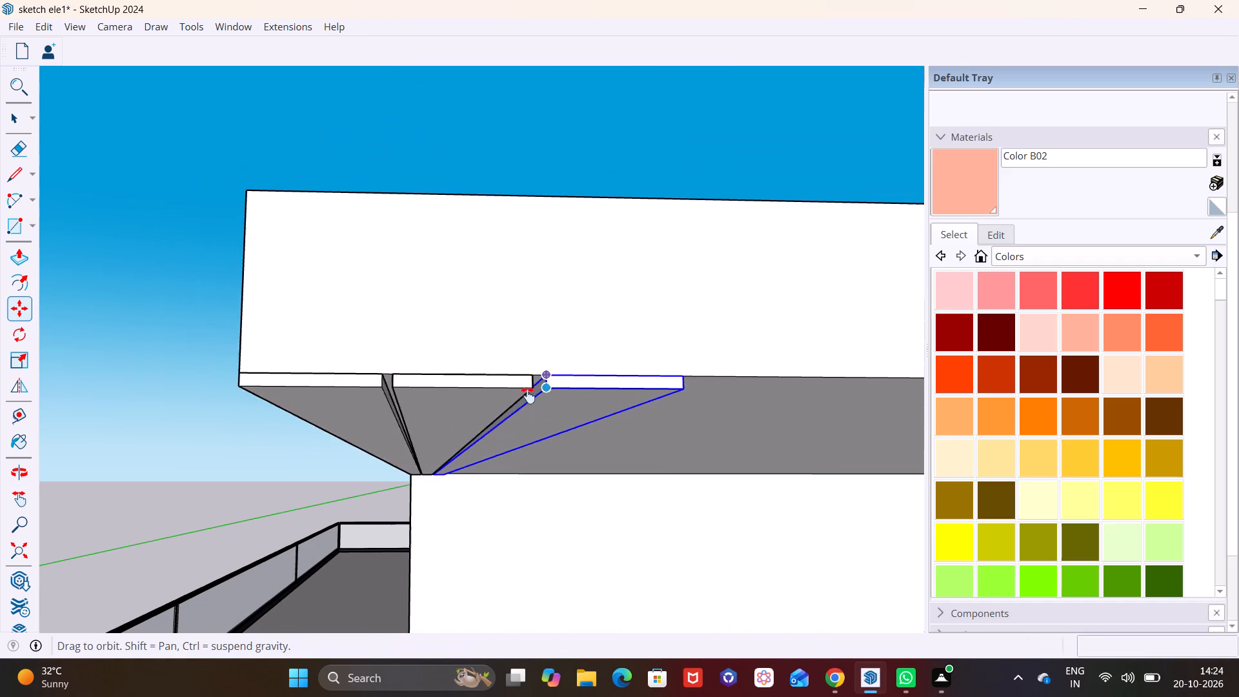
shift+middle_drag(528, 396, 338, 438)
click(322, 419)
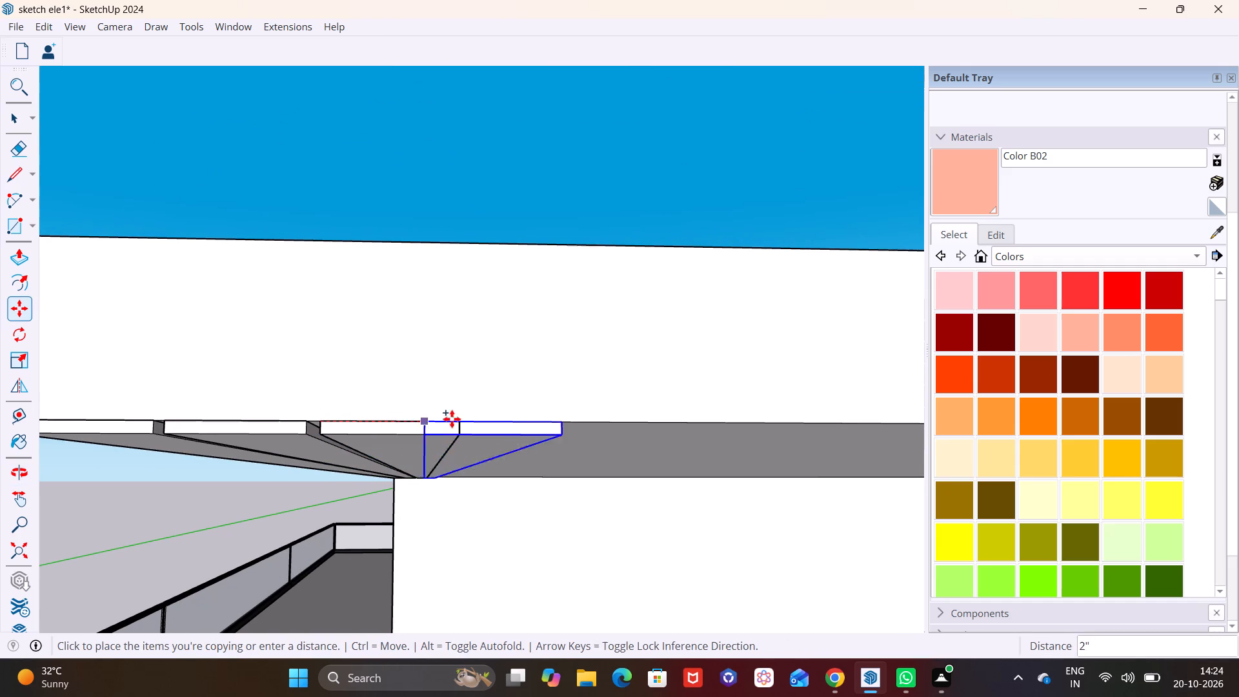
click(478, 419)
middle_drag(529, 420, 417, 454)
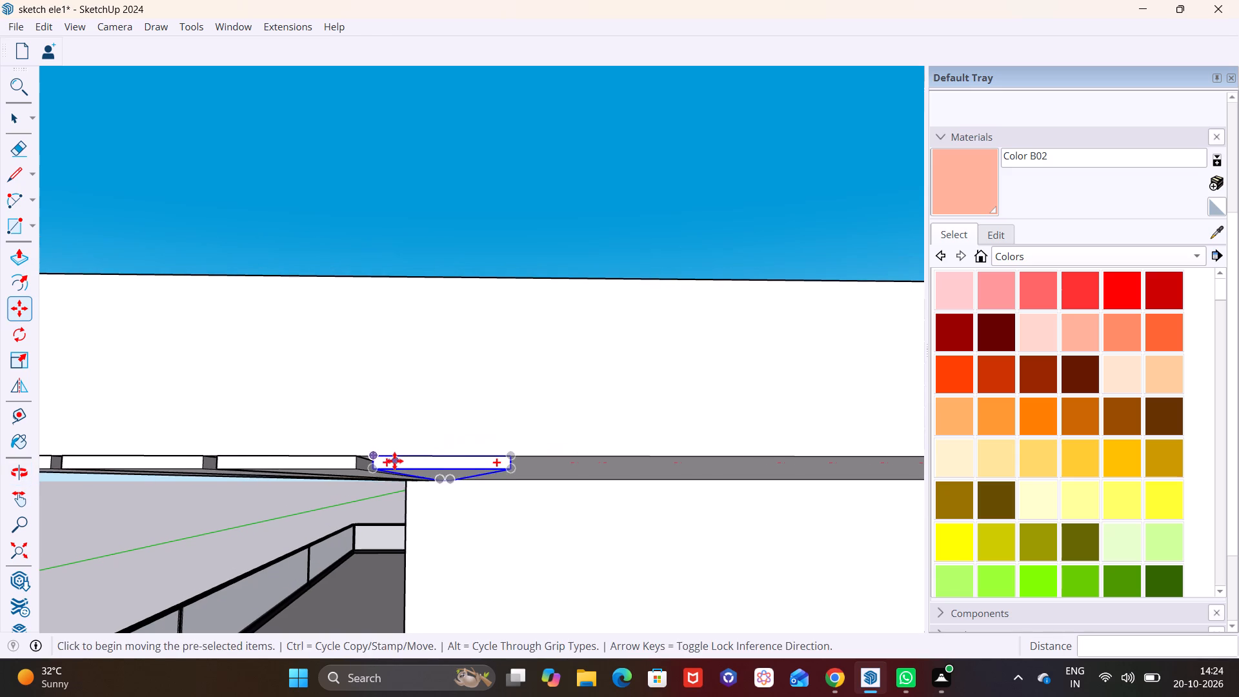
click(376, 458)
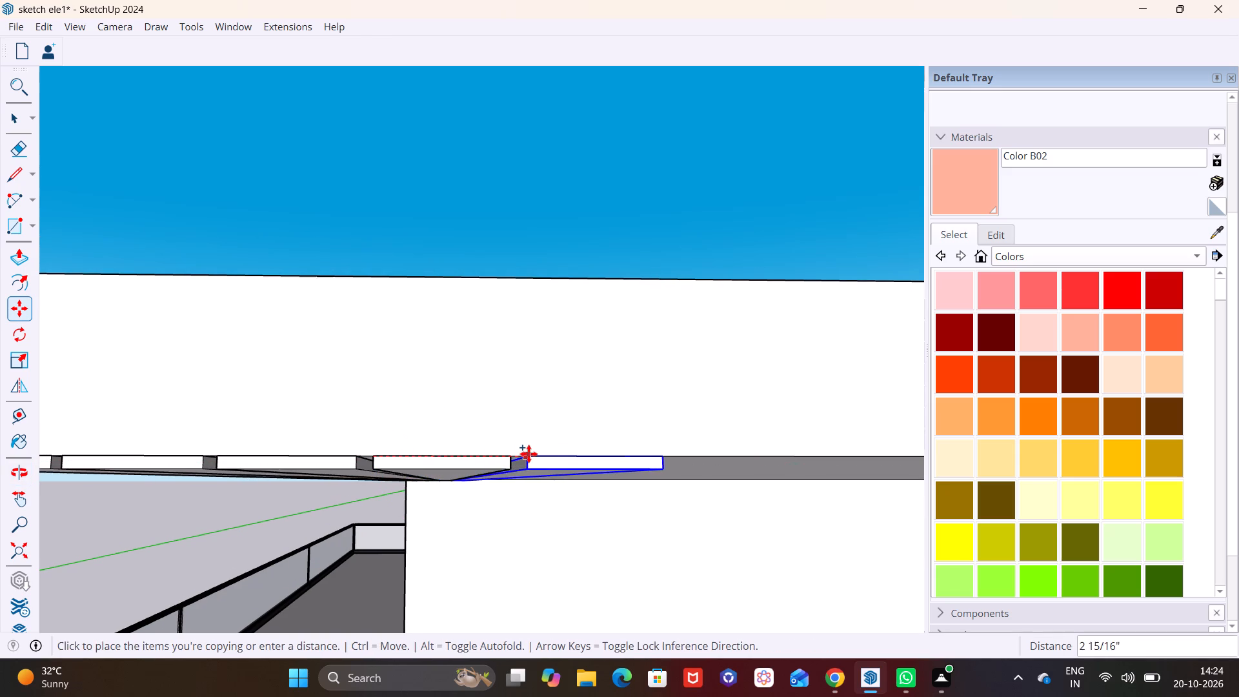
click(525, 452)
click(523, 456)
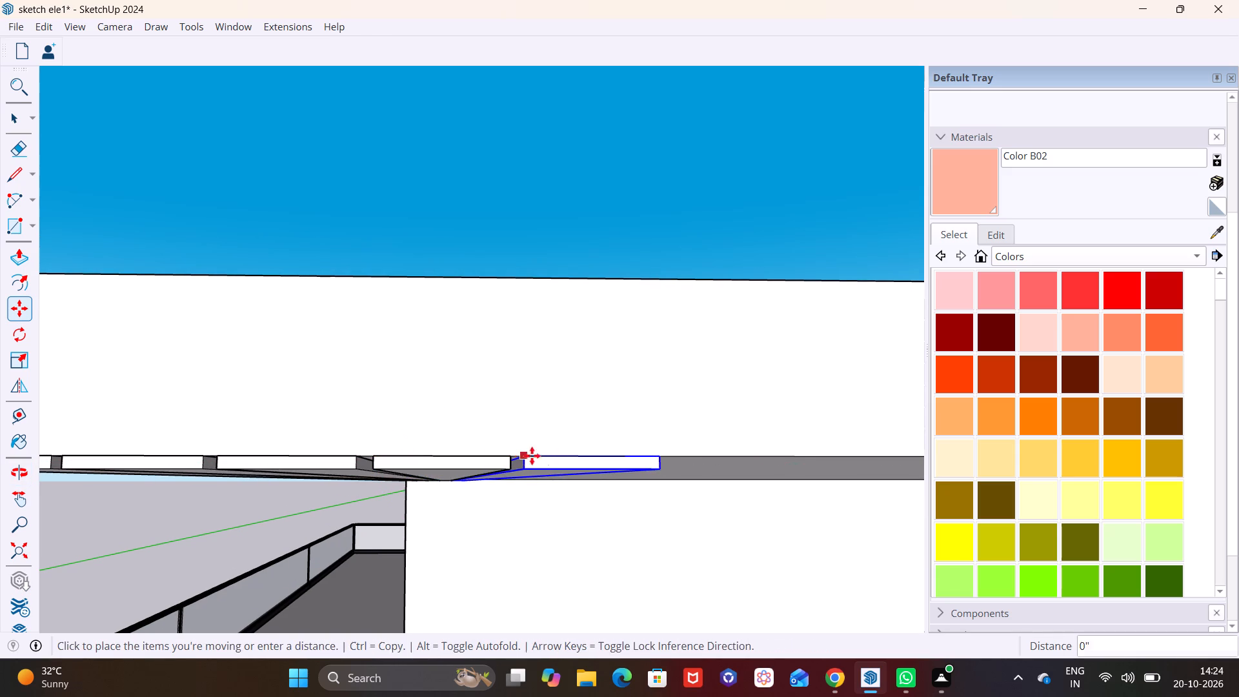
click(672, 457)
Extend the row with two more strip copies along the slab's bottom edge, spaced about 2 15/16" and 2 7/8".
scroll(664, 449, down, 8)
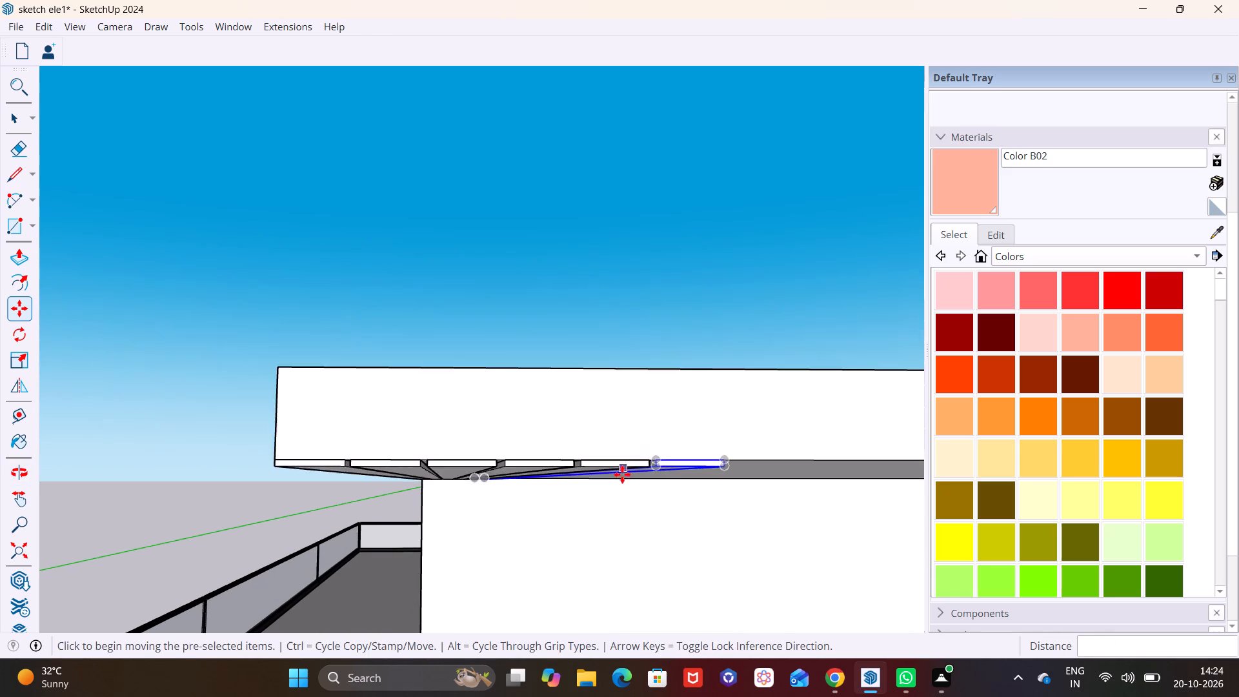
scroll(622, 474, down, 3)
shift+middle_drag(607, 487, 474, 492)
scroll(195, 507, up, 2)
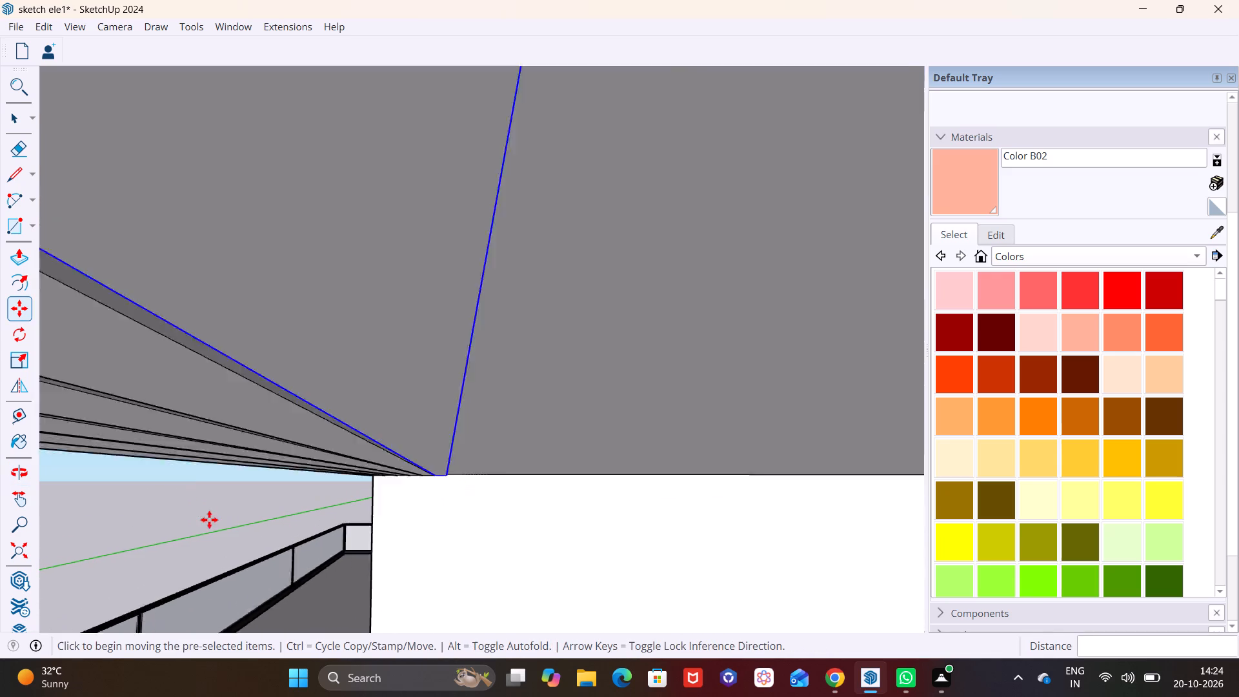
scroll(209, 520, up, 2)
scroll(256, 474, down, 3)
scroll(329, 358, up, 5)
middle_drag(352, 386, 356, 403)
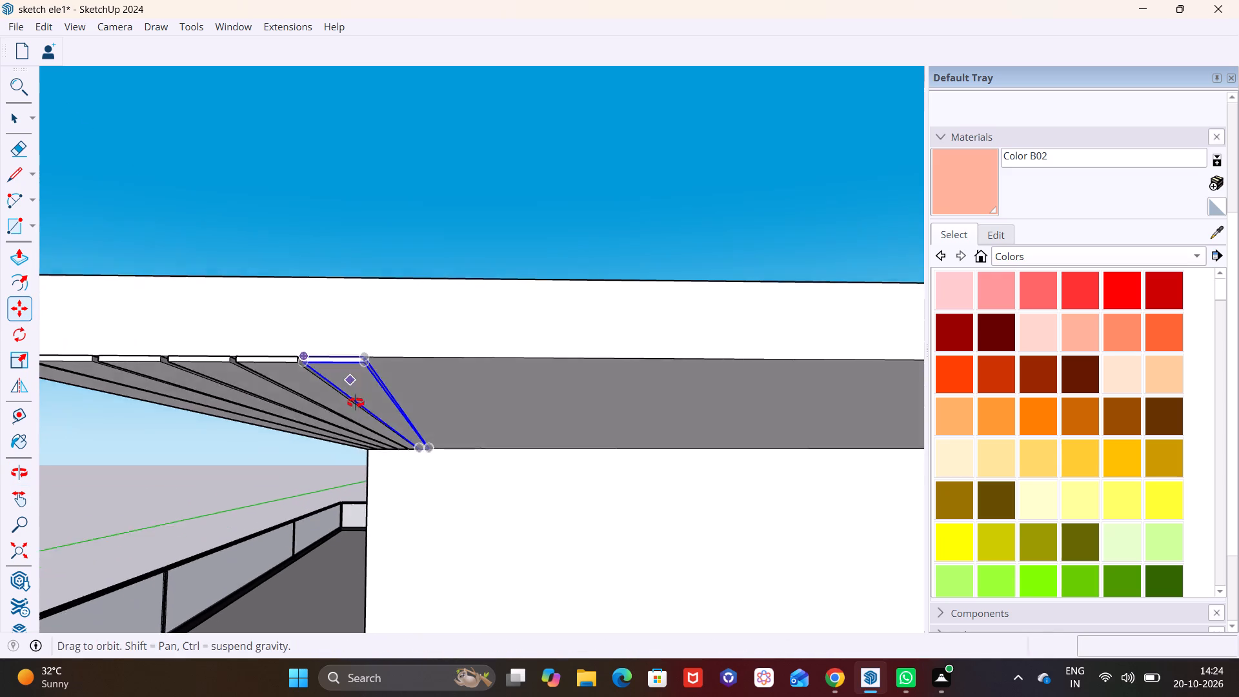
middle_drag(356, 403, 359, 420)
scroll(337, 361, up, 9)
click(274, 356)
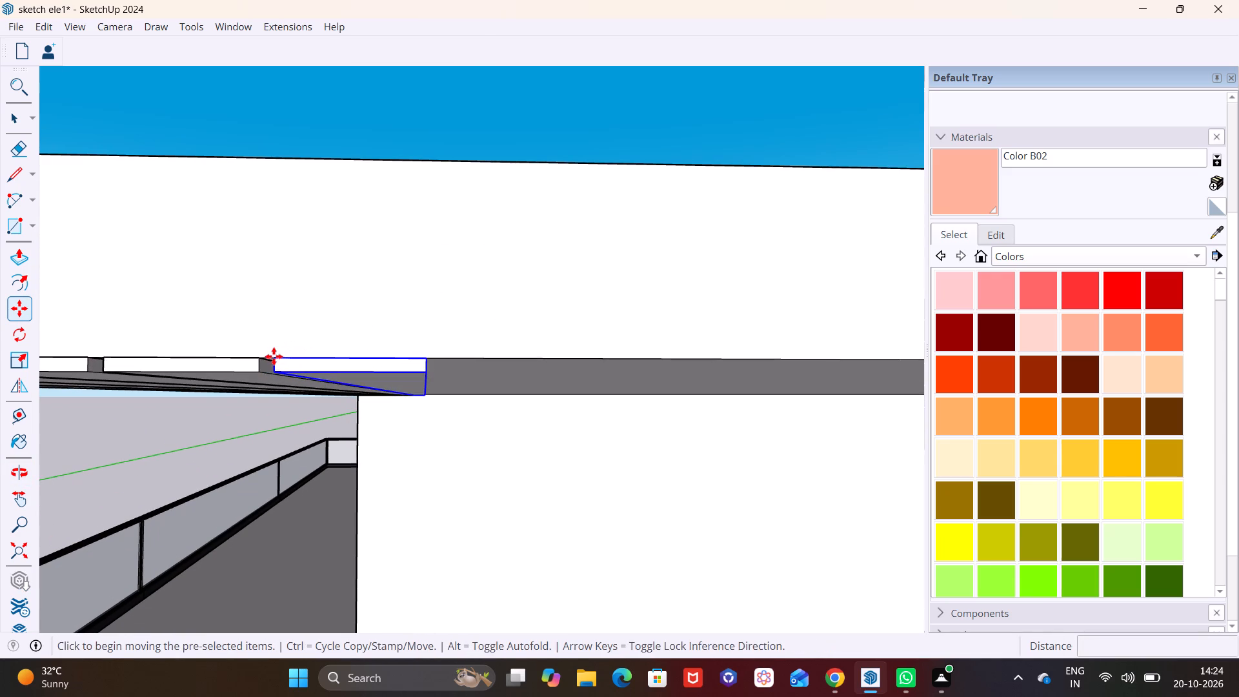
click(440, 358)
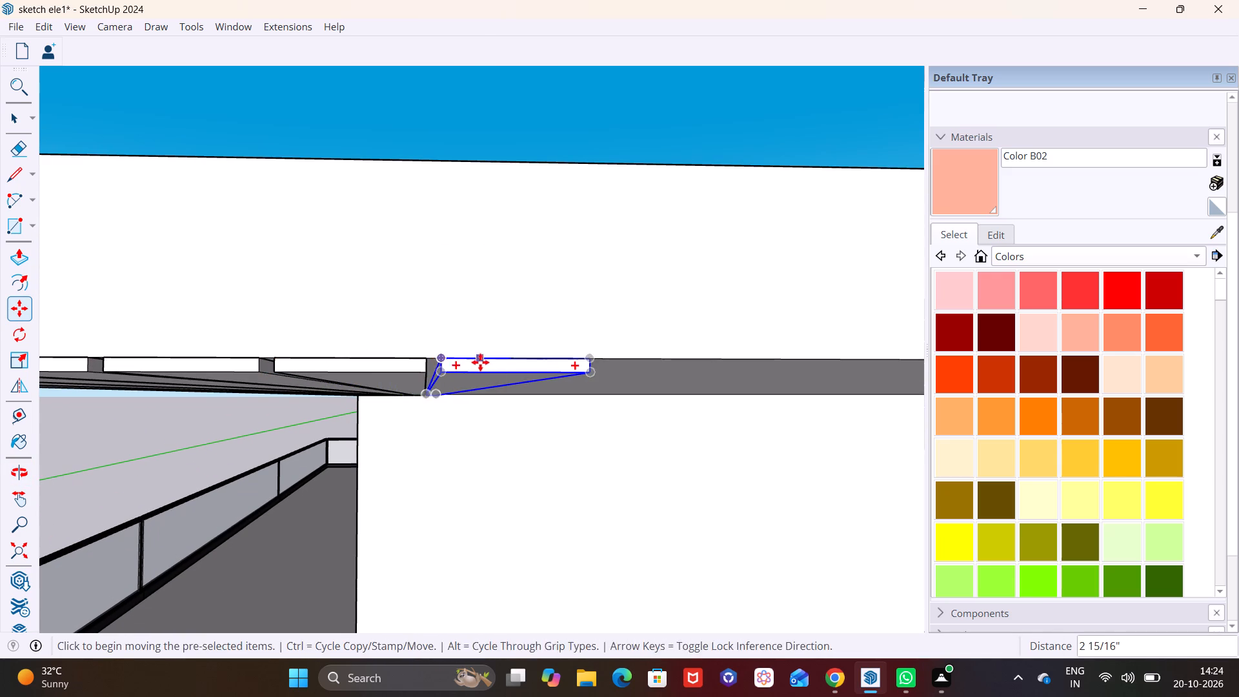
click(438, 358)
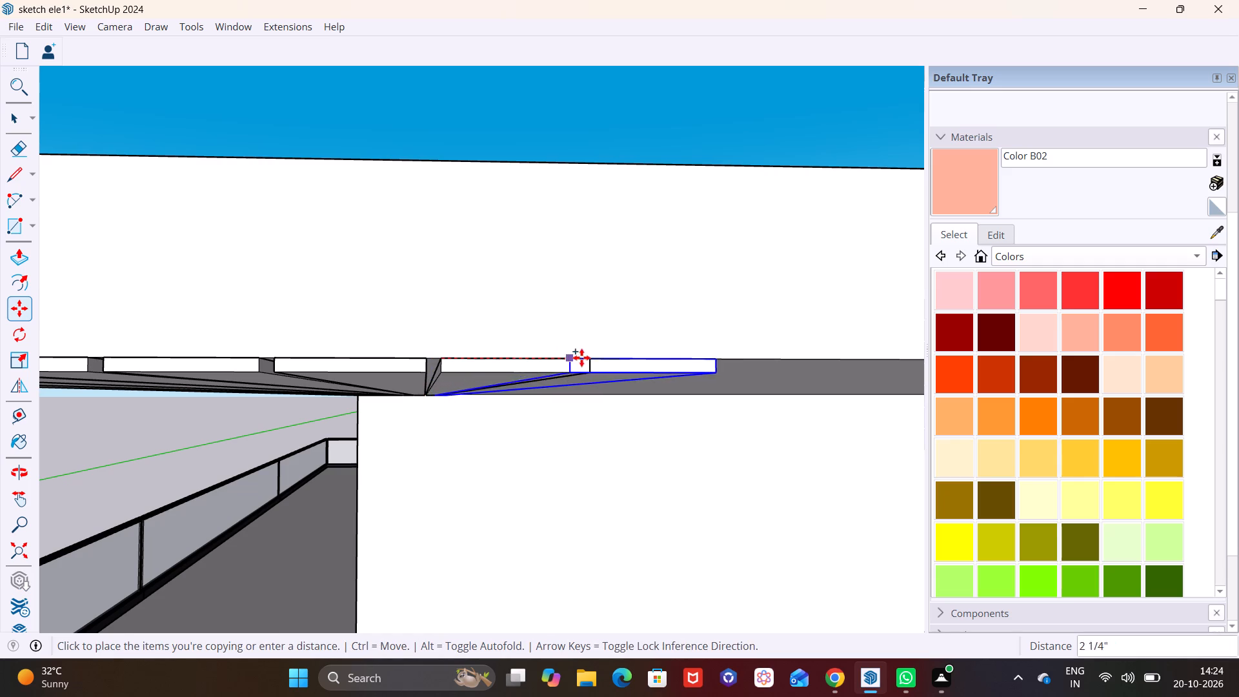
drag(601, 356, 607, 356)
Copy the end strip three more times along the slab's bottom edge, at about 2 7/8", 2 13/16" and 2 15/16".
scroll(627, 366, down, 2)
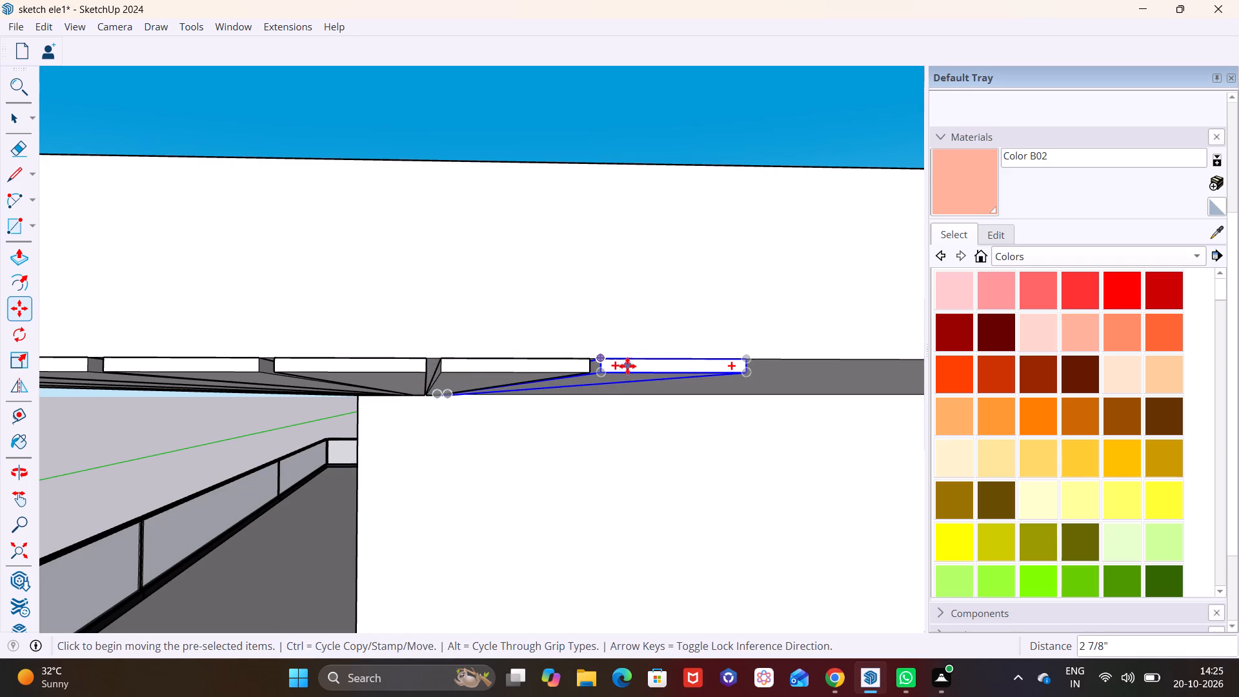
middle_drag(595, 383, 539, 395)
shift+middle_drag(651, 359, 293, 401)
click(268, 398)
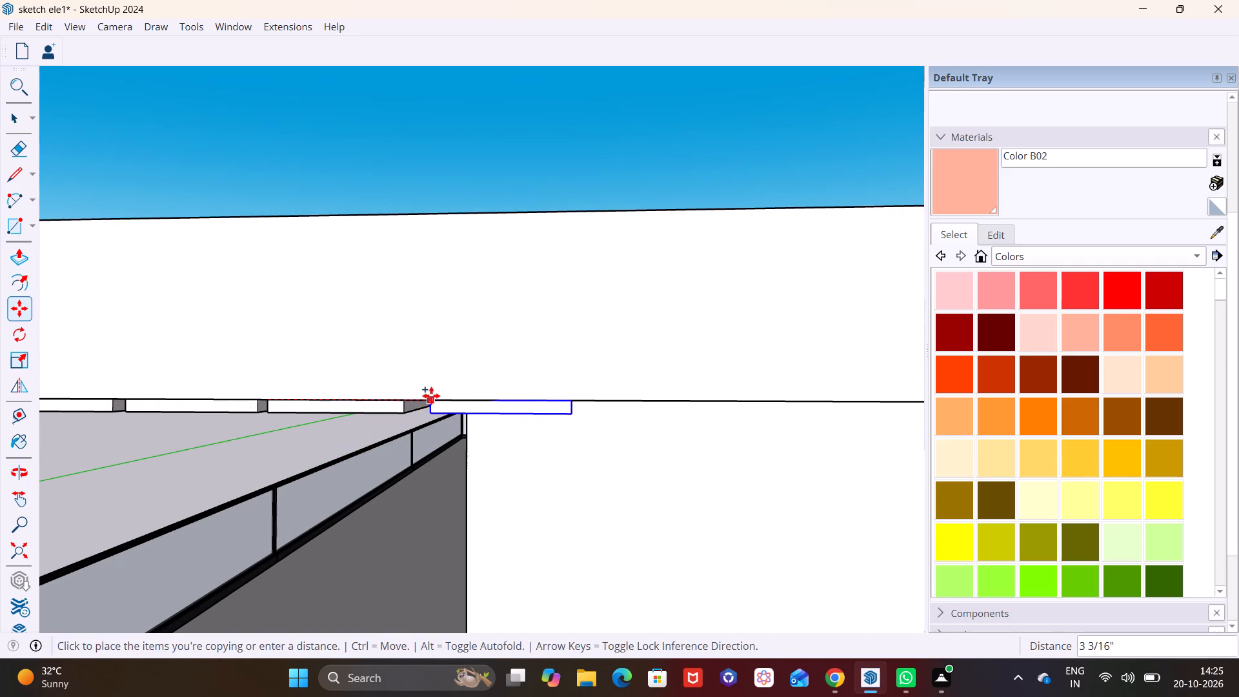
click(414, 394)
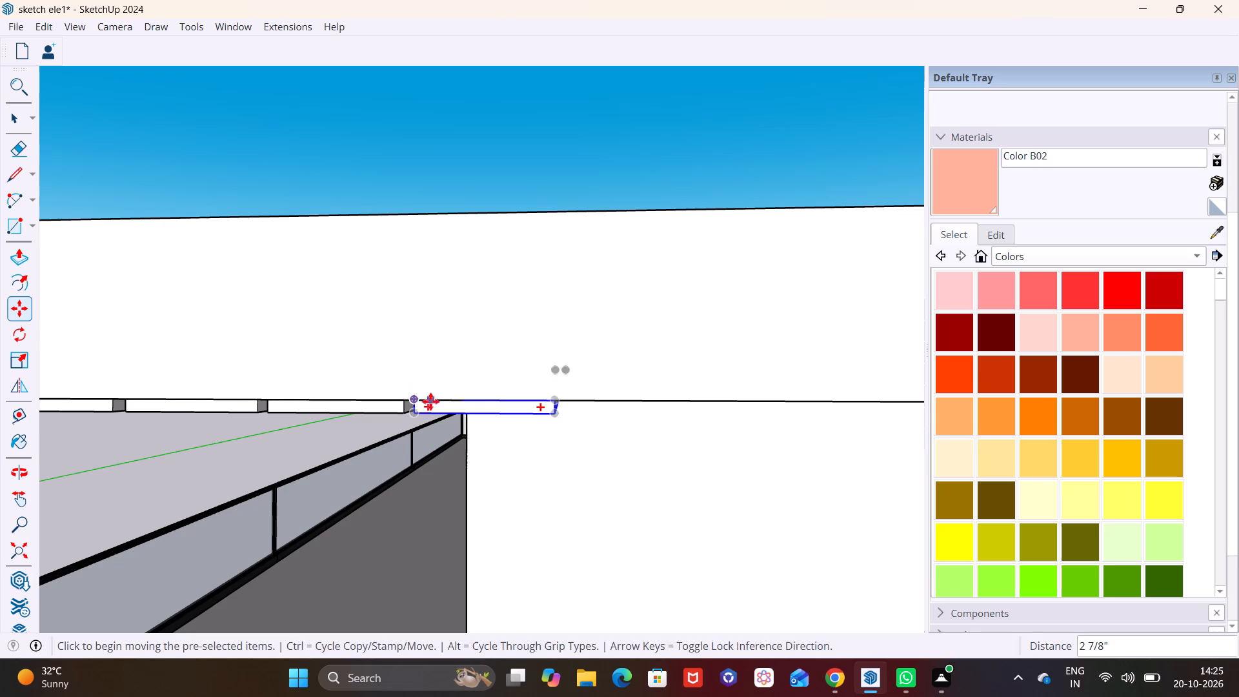
click(414, 403)
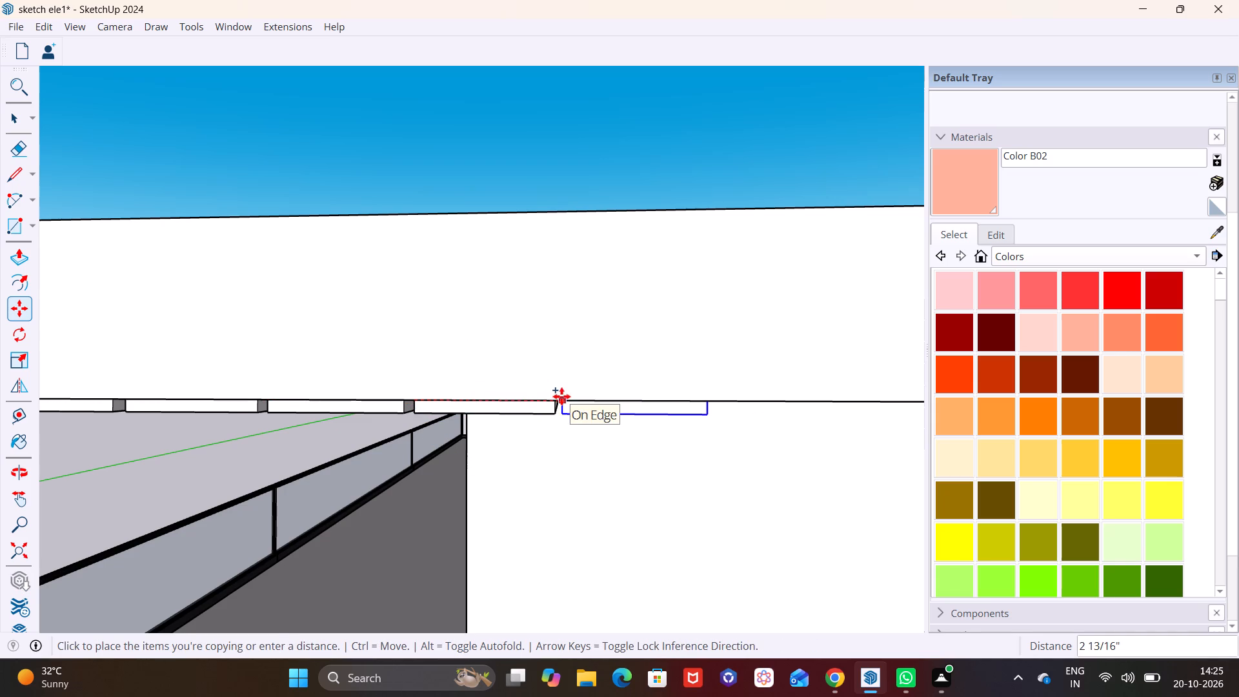
click(561, 396)
click(564, 403)
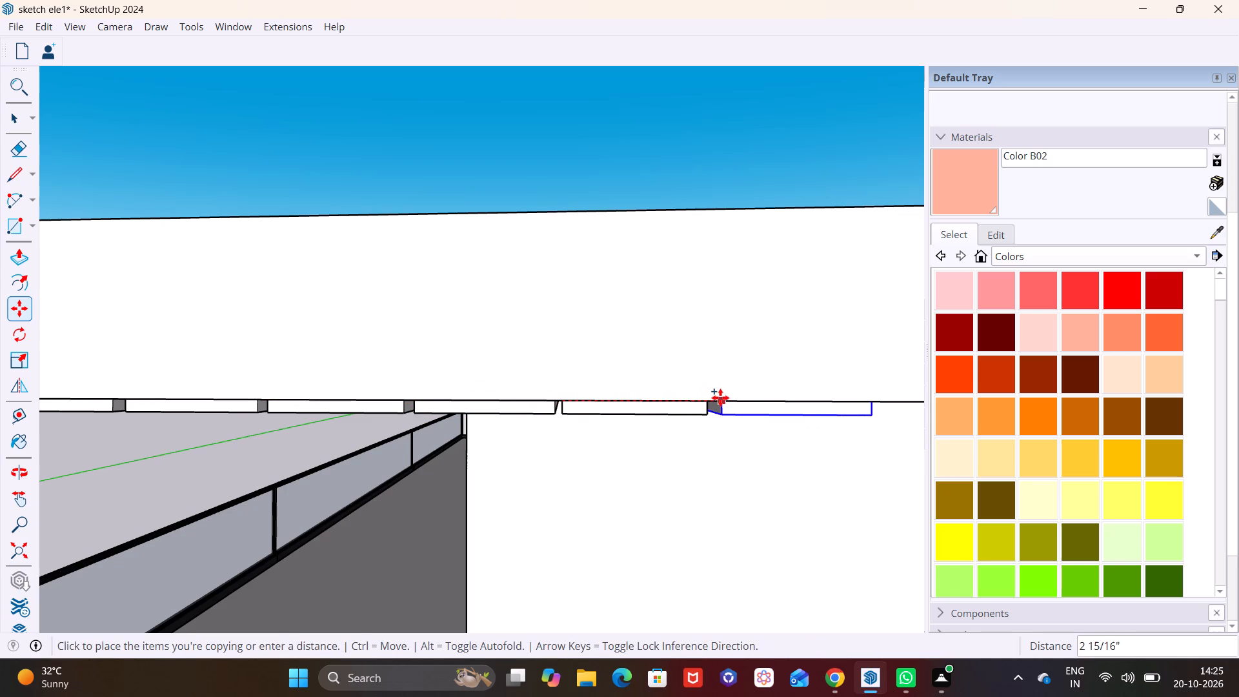
click(717, 398)
Continue the underside row with three more strip copies past the supporting wall's corner, about 2 13/16" apart with narrow gaps.
scroll(685, 412, down, 9)
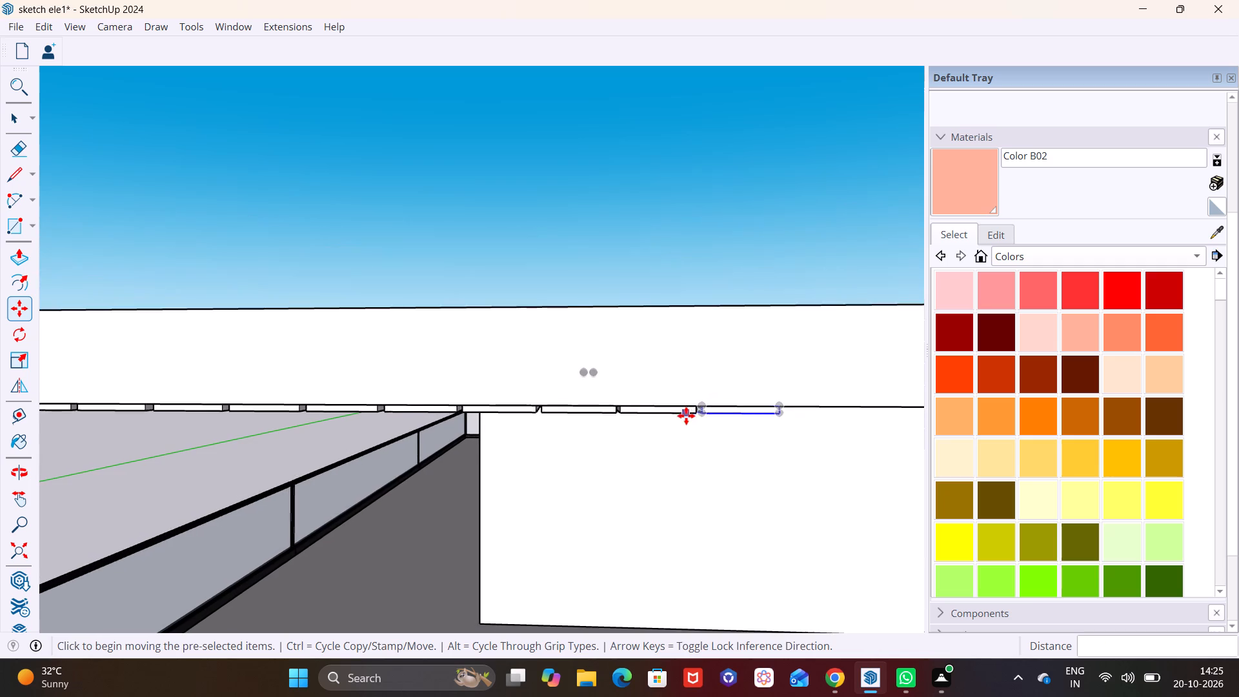
scroll(686, 416, down, 2)
shift+middle_drag(700, 416, 264, 422)
scroll(366, 422, up, 4)
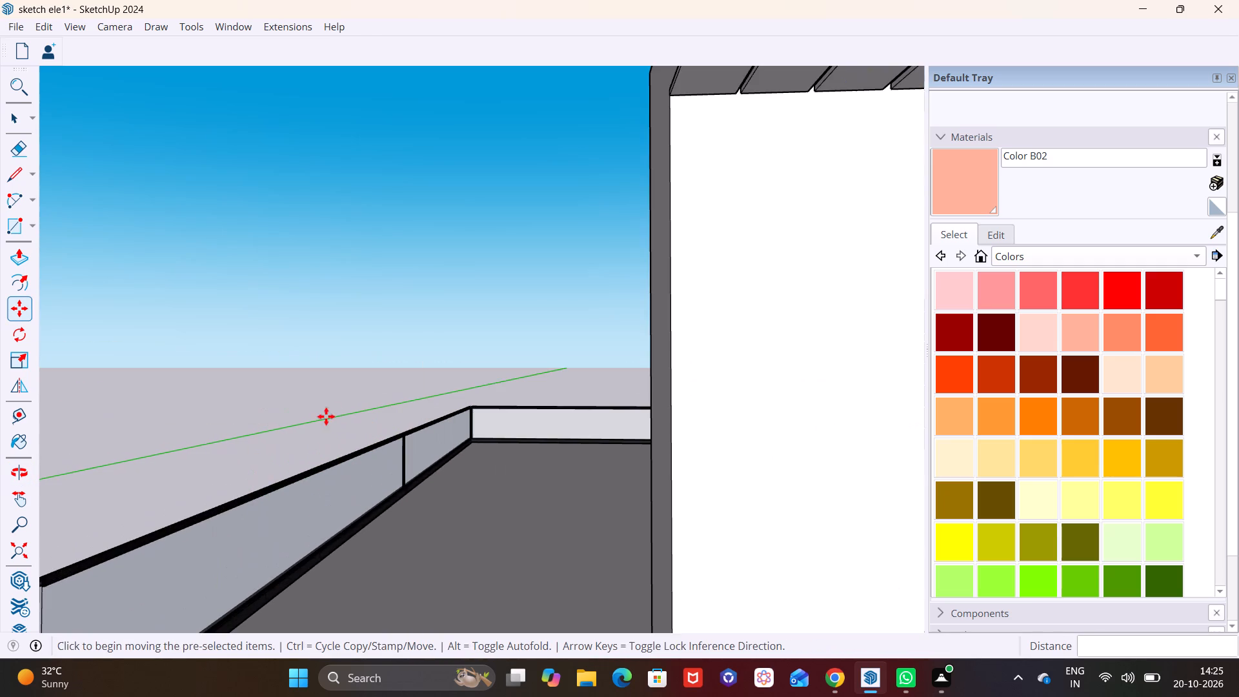
scroll(337, 411, down, 3)
middle_drag(361, 367, 456, 381)
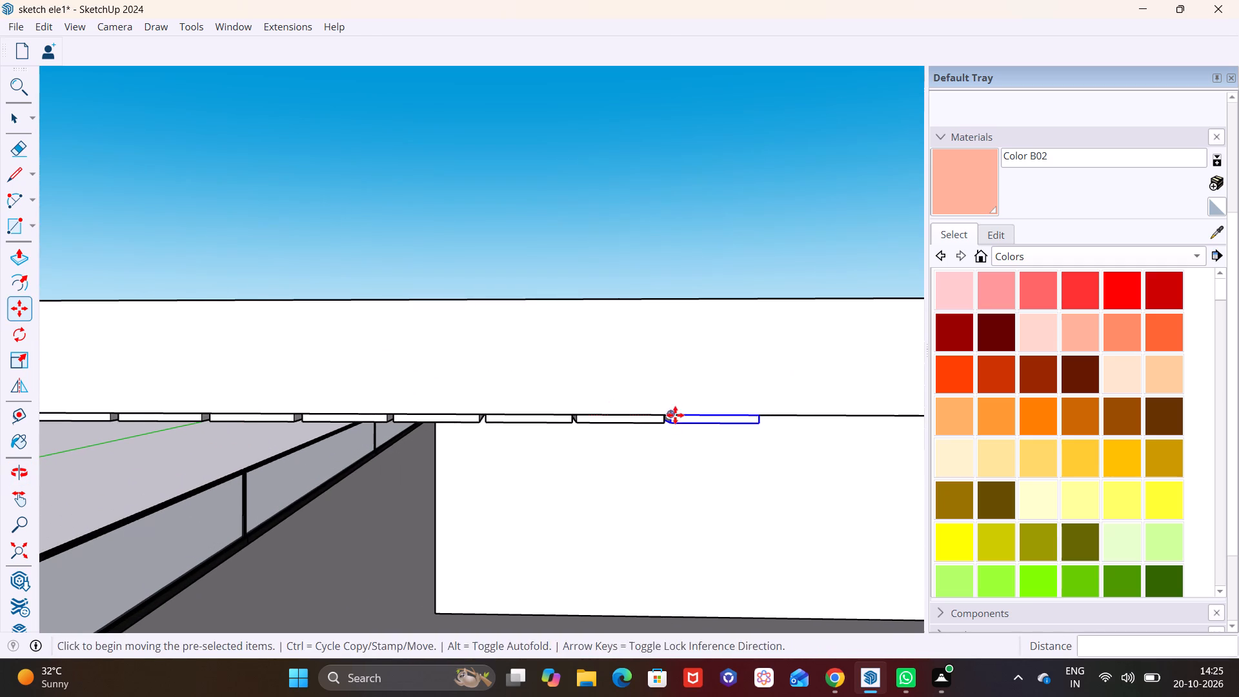
shift+middle_drag(676, 415, 232, 421)
scroll(248, 425, up, 3)
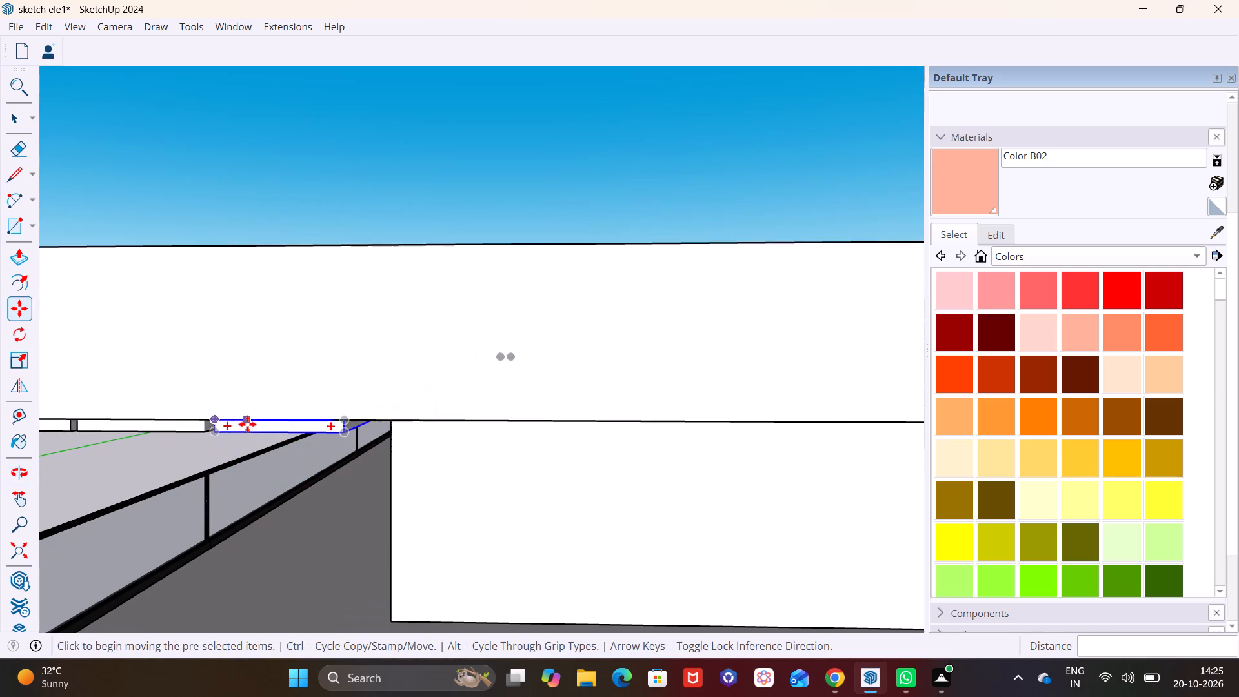
scroll(247, 424, up, 4)
click(205, 418)
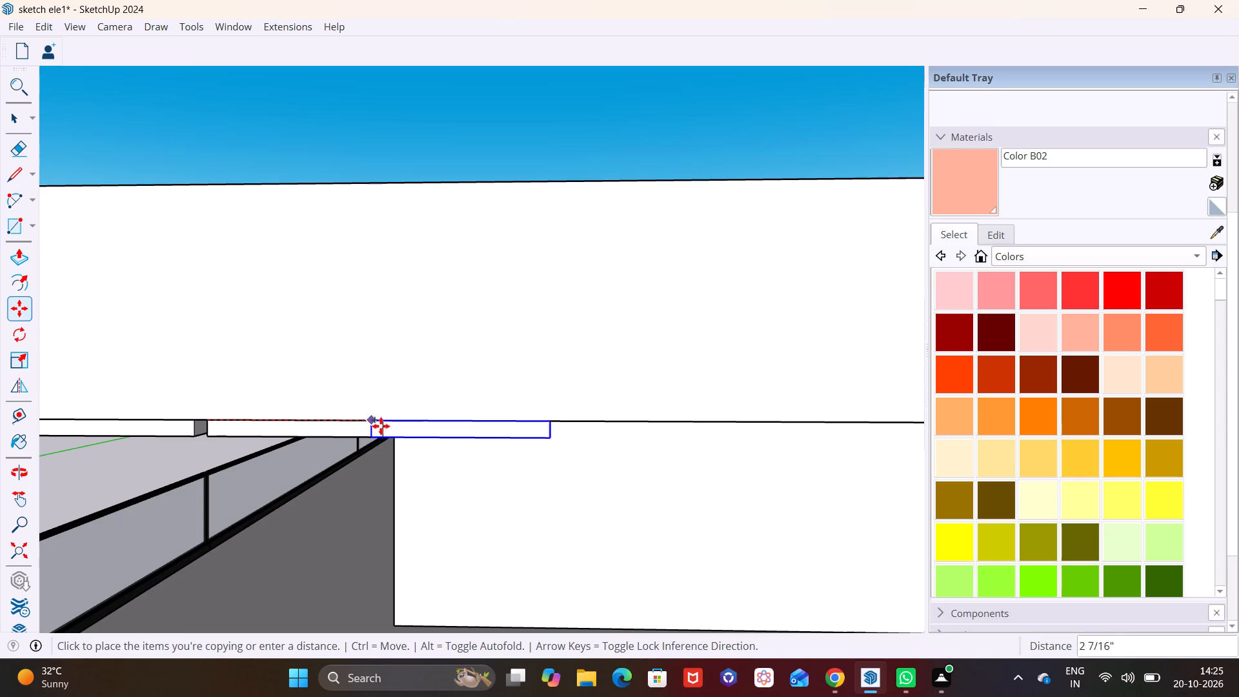
click(394, 422)
click(398, 422)
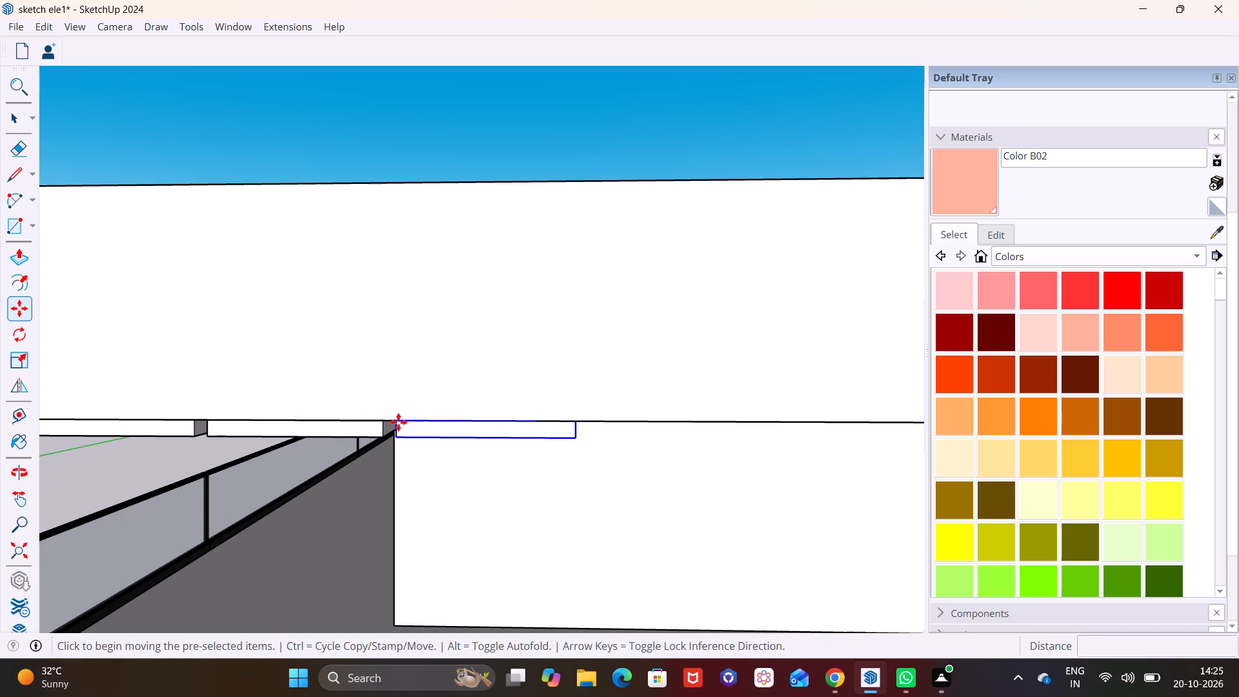
click(586, 422)
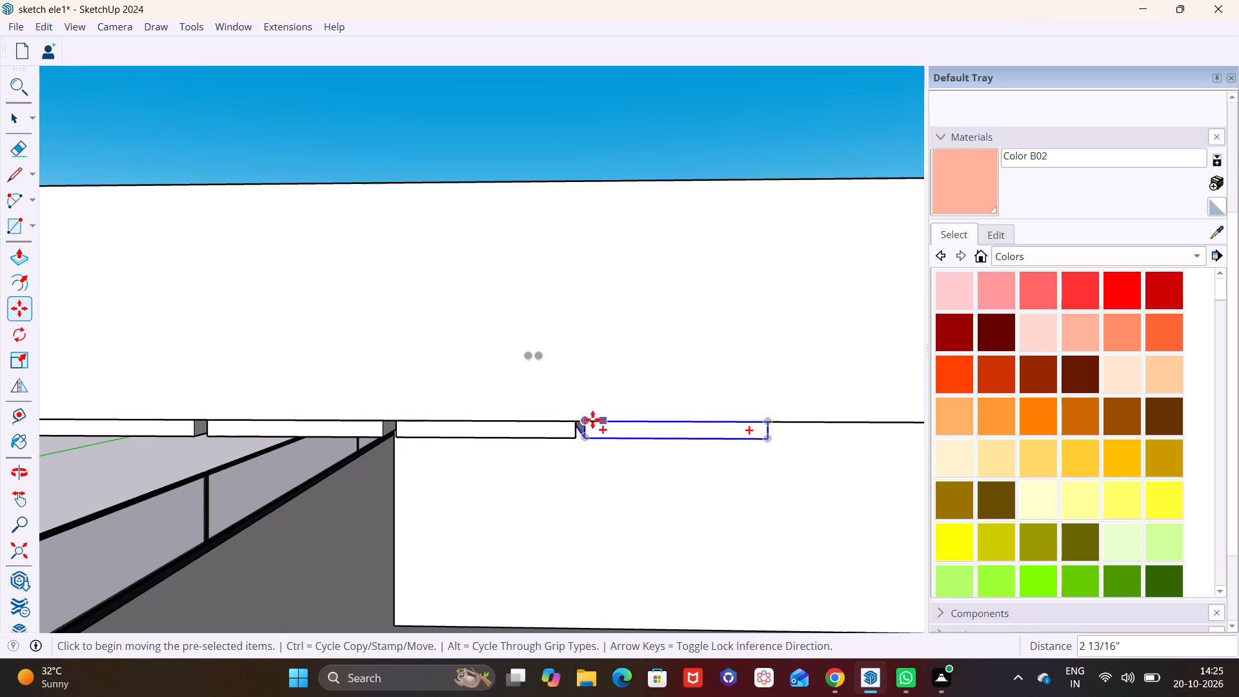
click(583, 423)
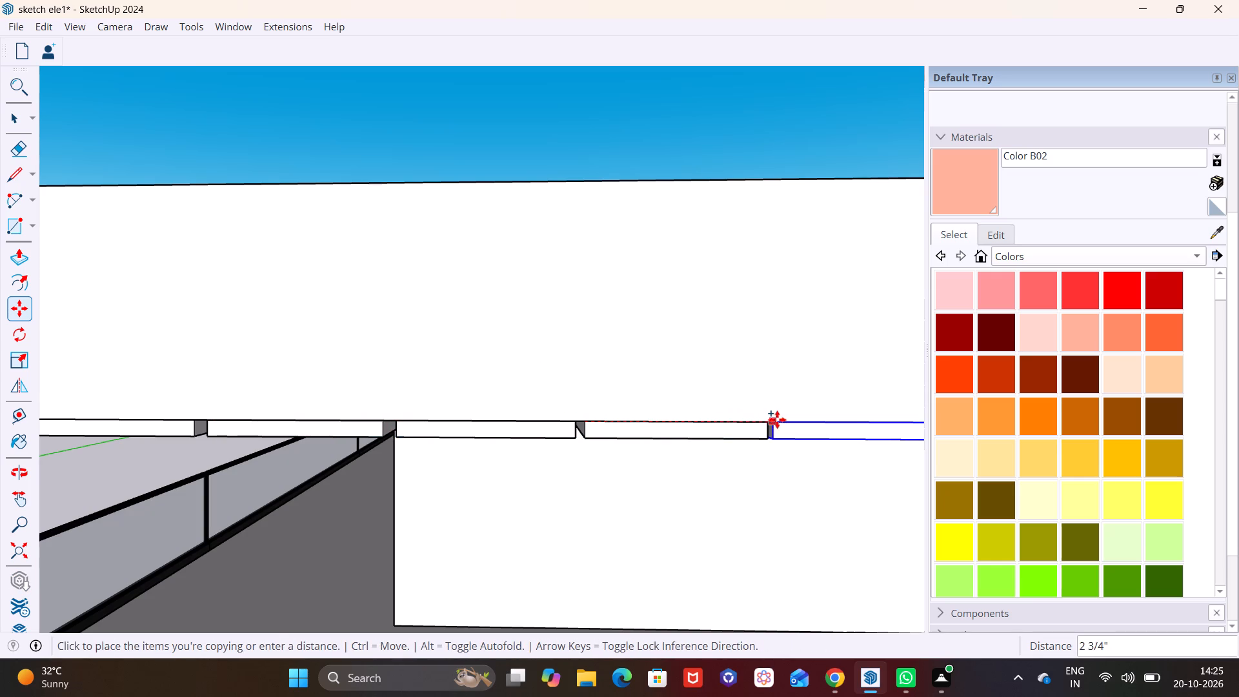
click(778, 419)
scroll(609, 482, down, 10)
shift+middle_drag(664, 454, 614, 439)
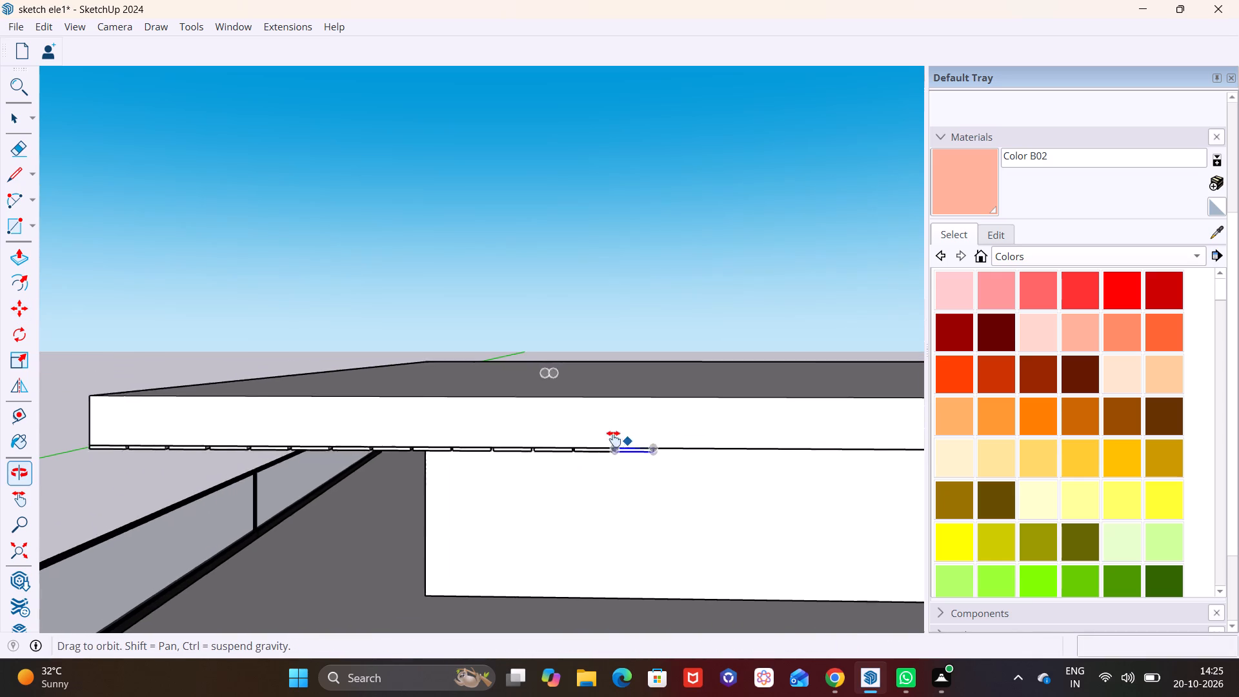
Copy the end strip onward along the slab's bottom edge, and move the copy back slightly to narrow its gap.
shift+middle_drag(614, 439, 288, 416)
scroll(321, 422, up, 7)
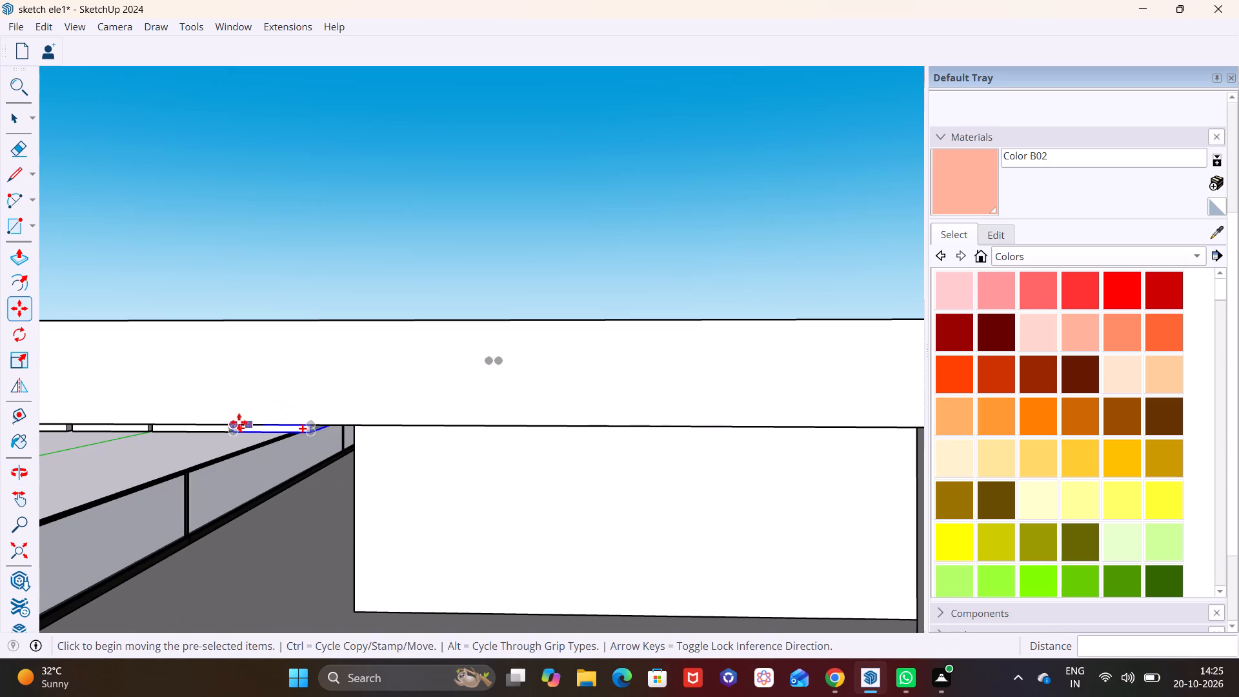
click(230, 423)
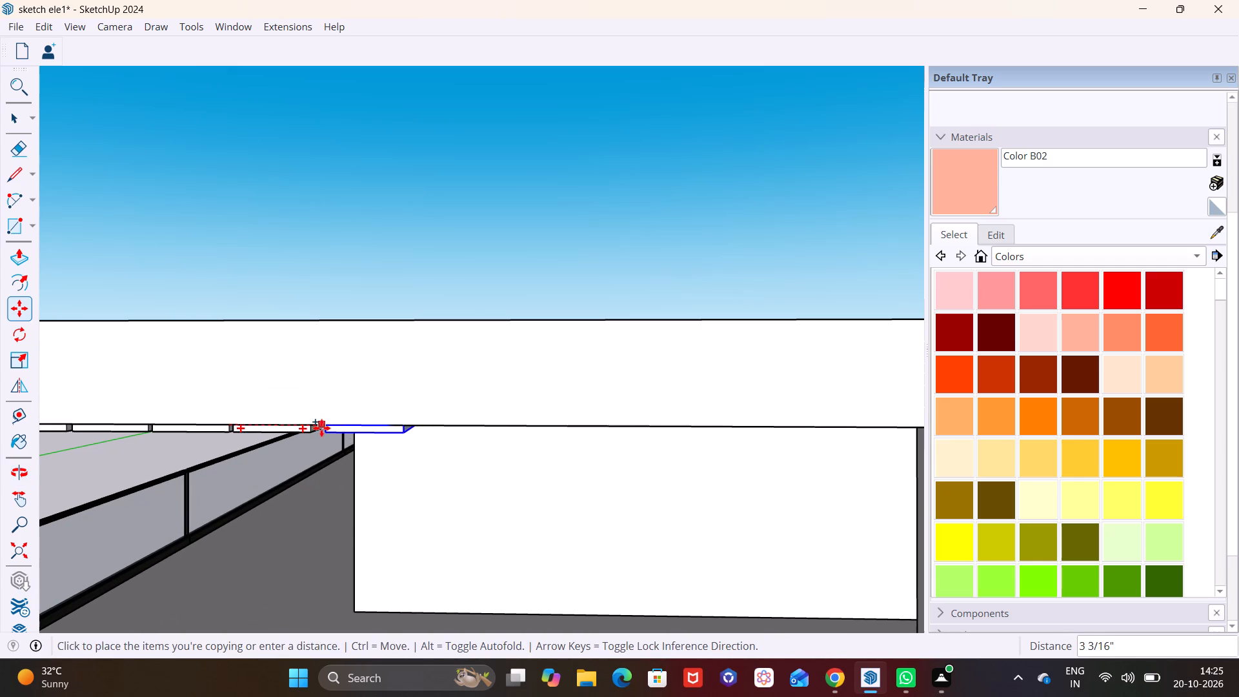
click(321, 428)
scroll(312, 423, up, 5)
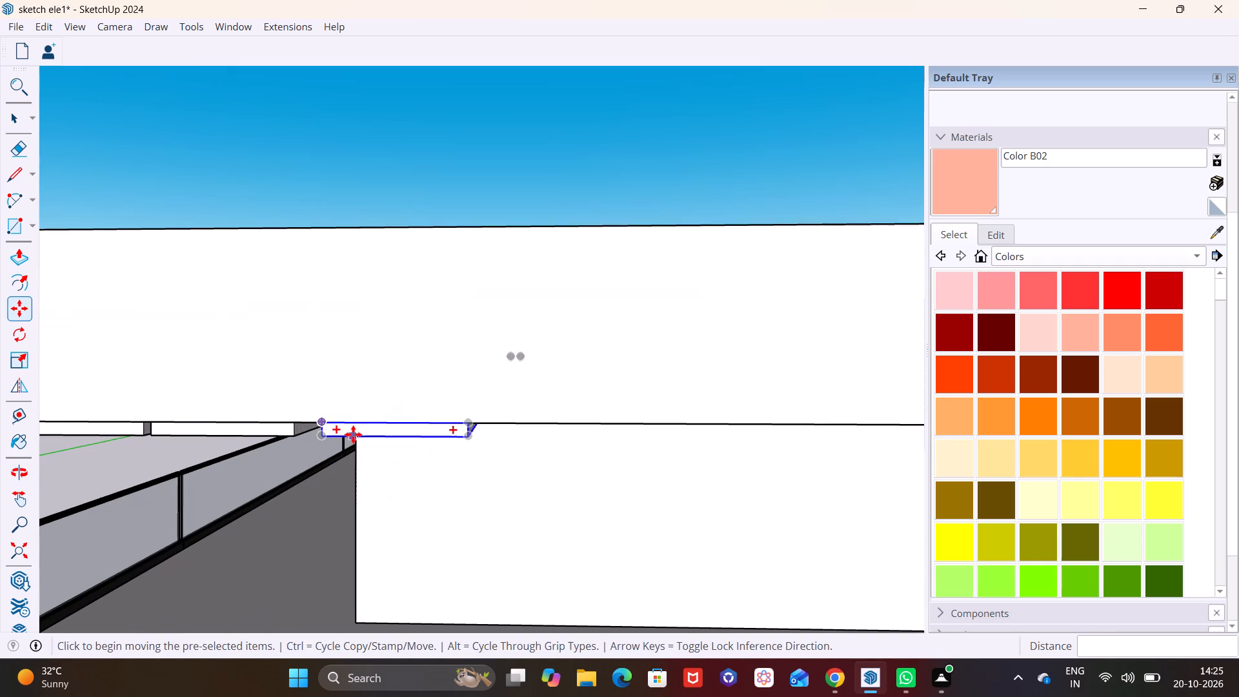
scroll(353, 434, up, 3)
click(318, 419)
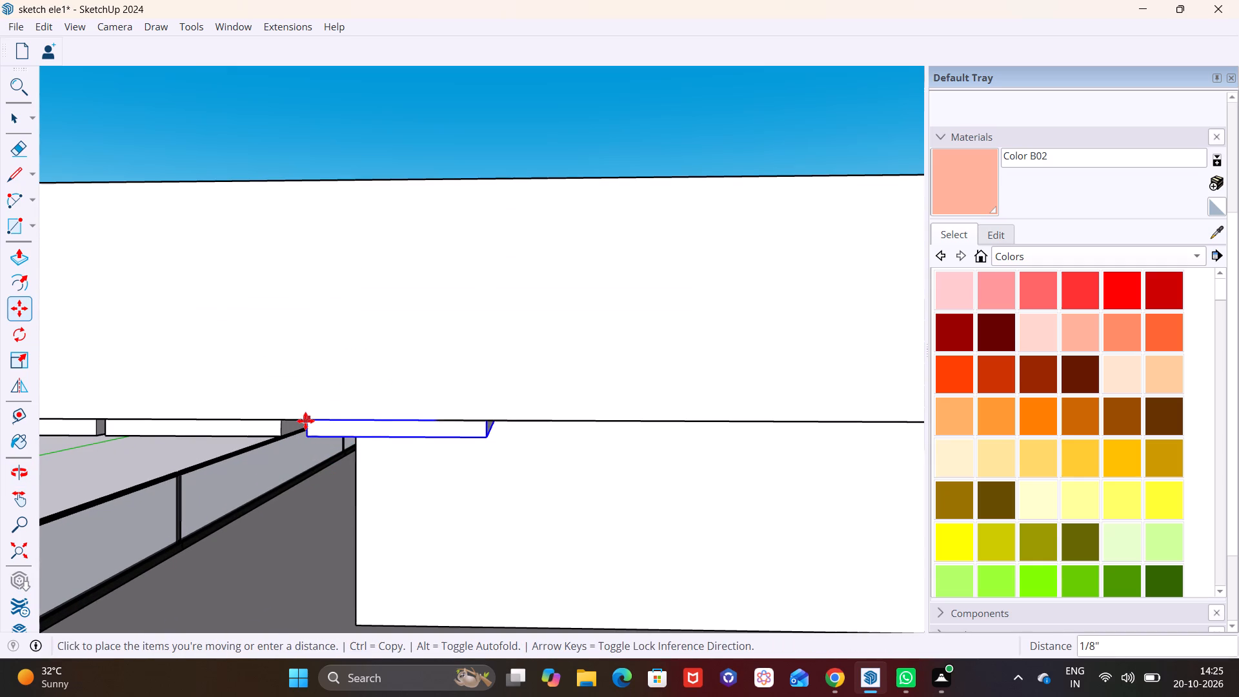
click(298, 421)
Add two more strip copies along the slab's bottom edge at about 2 7/8" spacing, leaving narrow gaps.
click(298, 423)
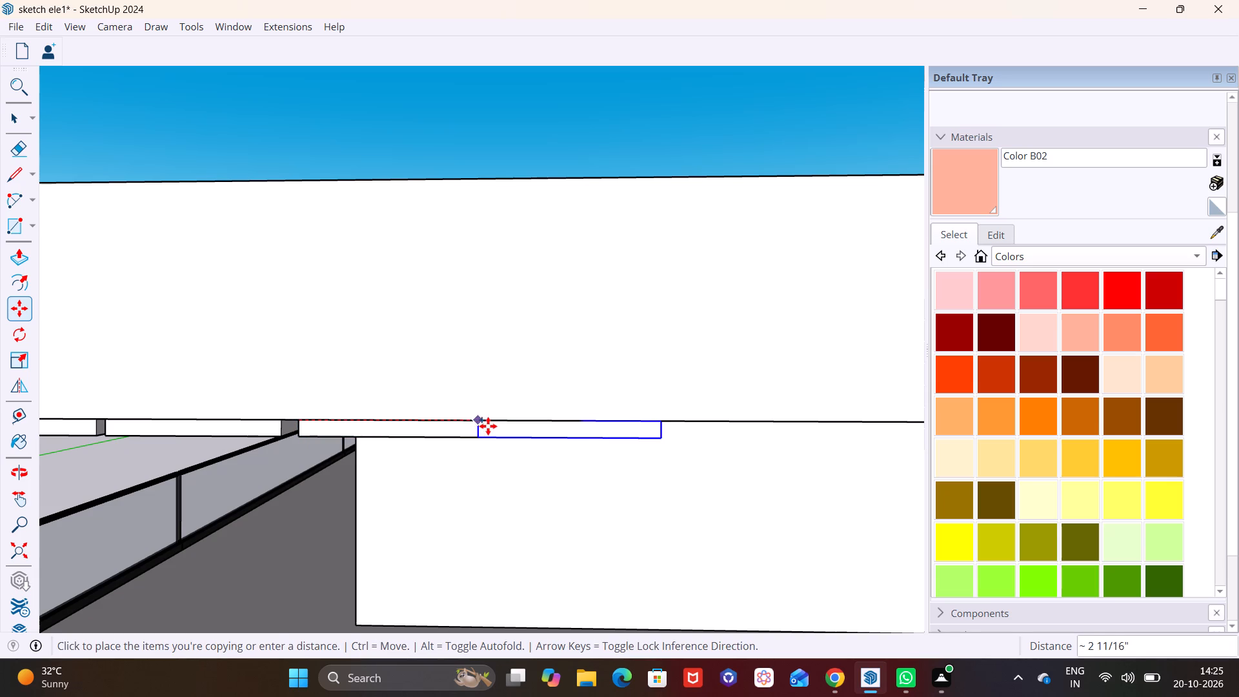
click(491, 423)
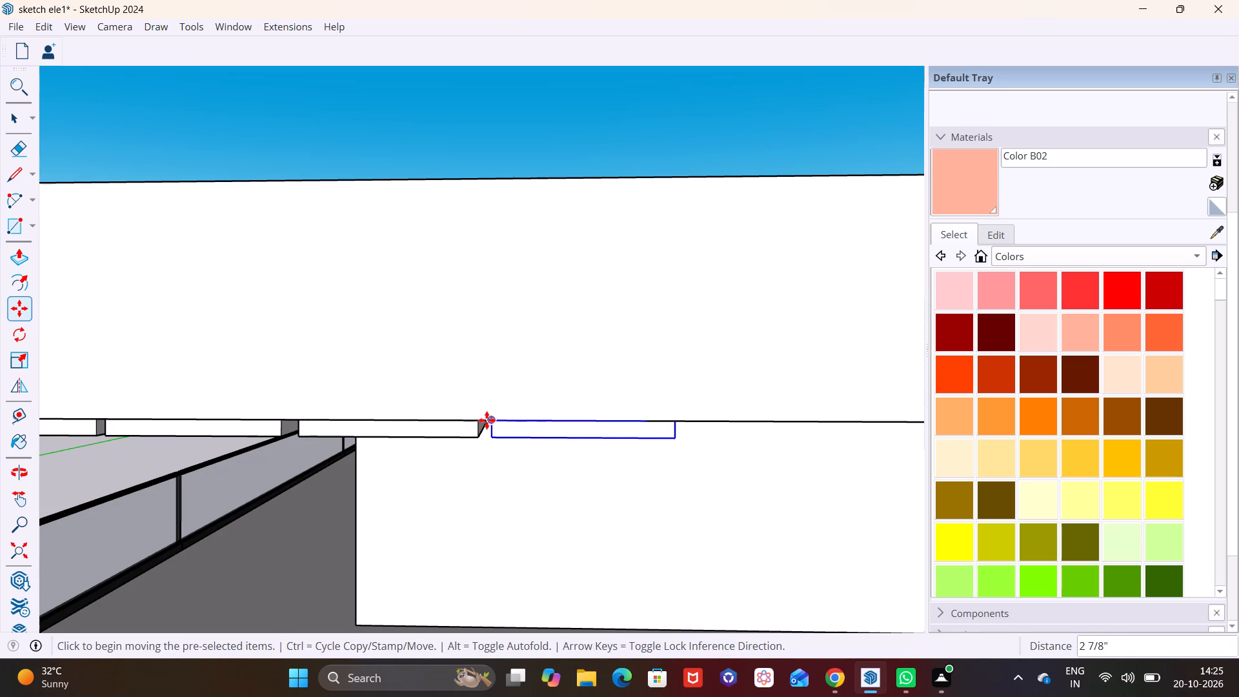
click(492, 420)
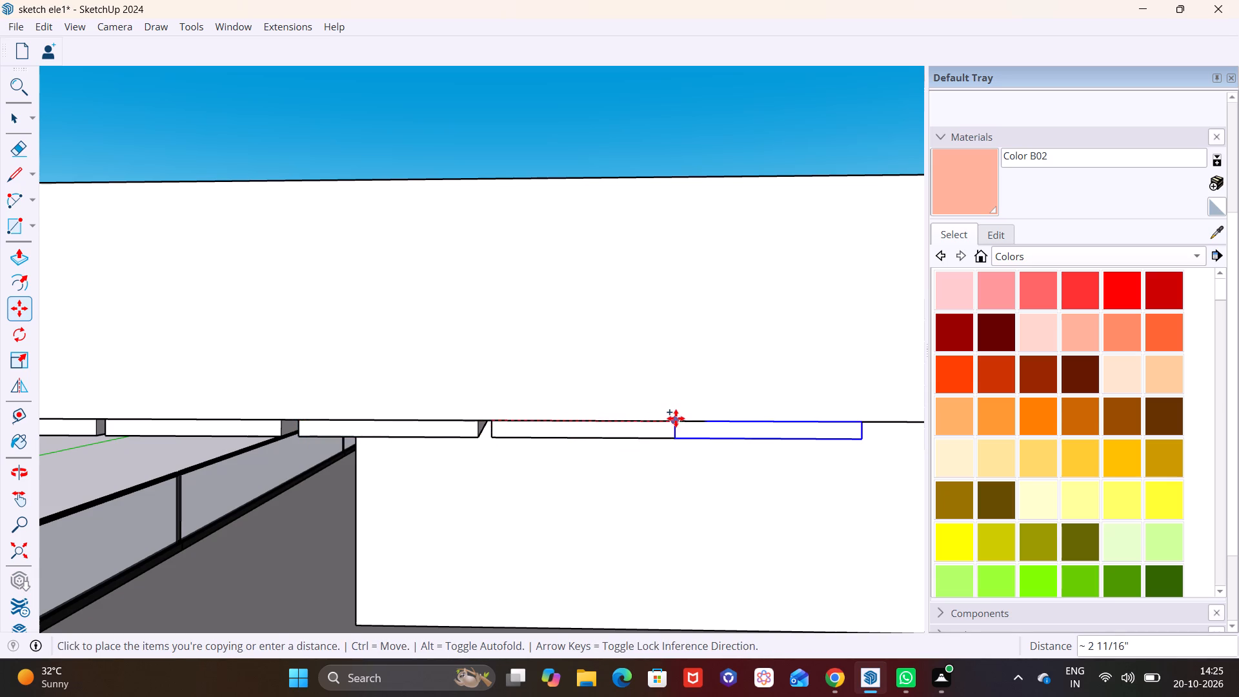
click(685, 419)
Extend the underside row with three more strip copies along the slab edge, the last two spaced about 2 3/4" and 2 7/8".
scroll(666, 454, down, 3)
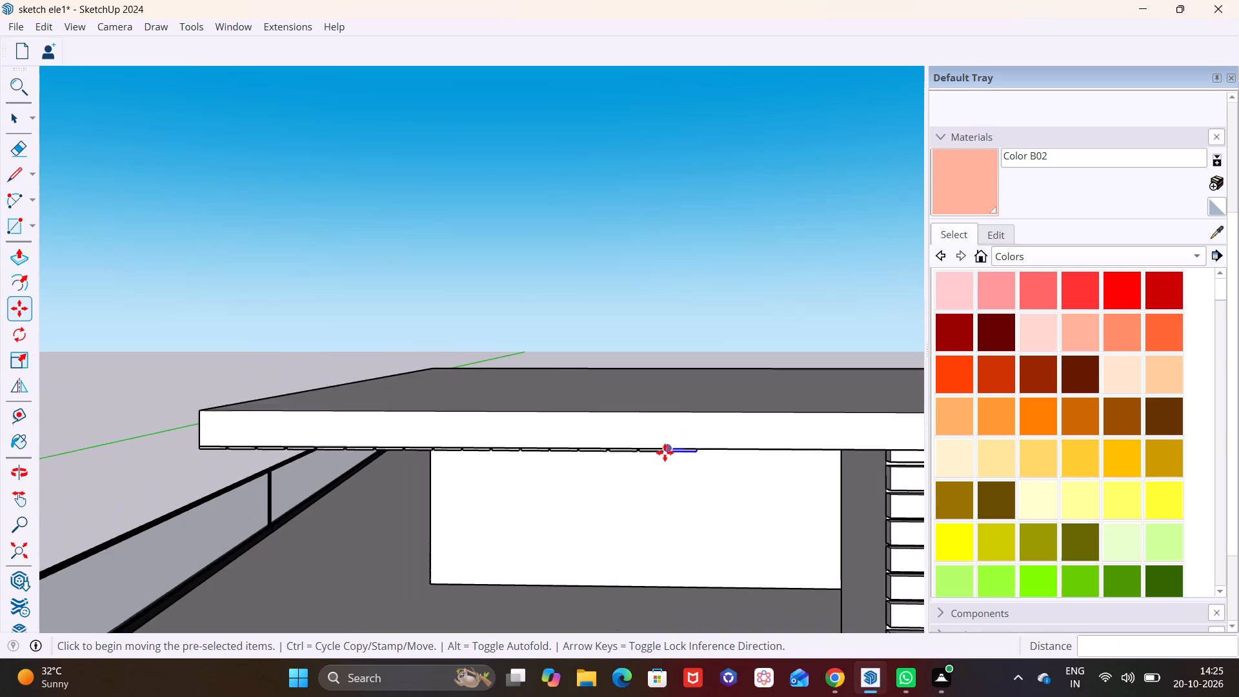
scroll(665, 452, down, 2)
shift+middle_drag(650, 445, 413, 452)
scroll(481, 458, up, 3)
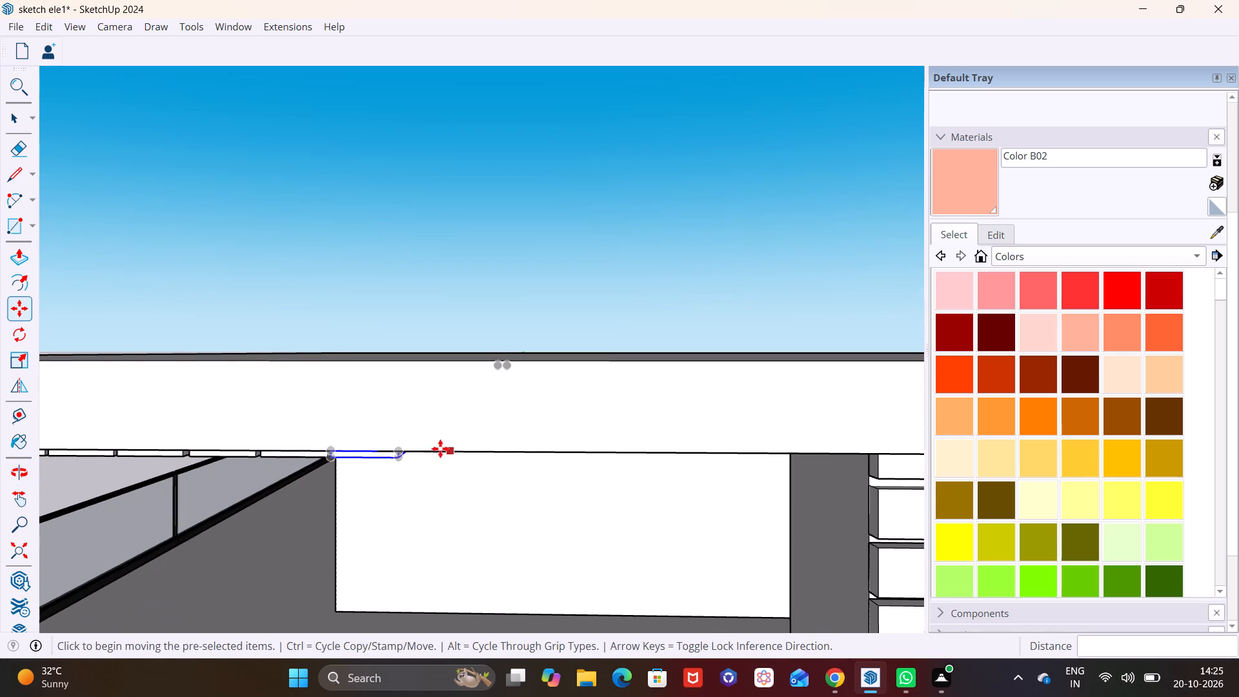
shift+middle_drag(432, 449, 397, 450)
click(294, 452)
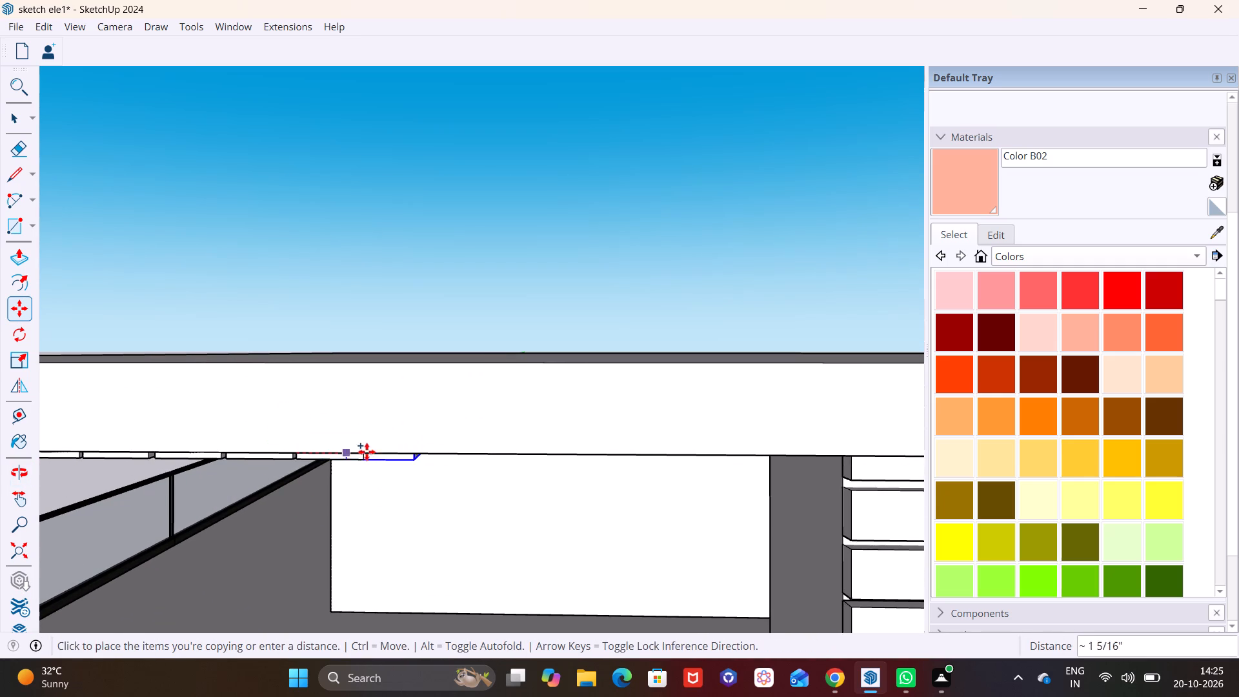
scroll(372, 449, up, 8)
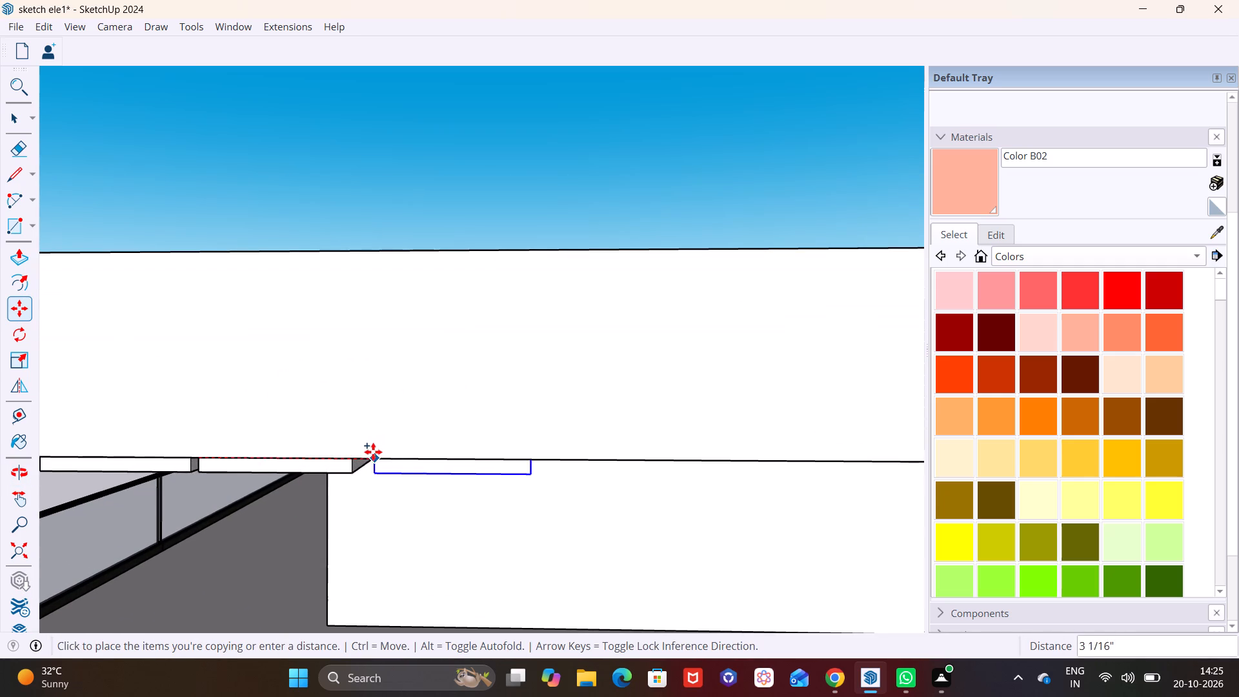
click(363, 456)
click(365, 460)
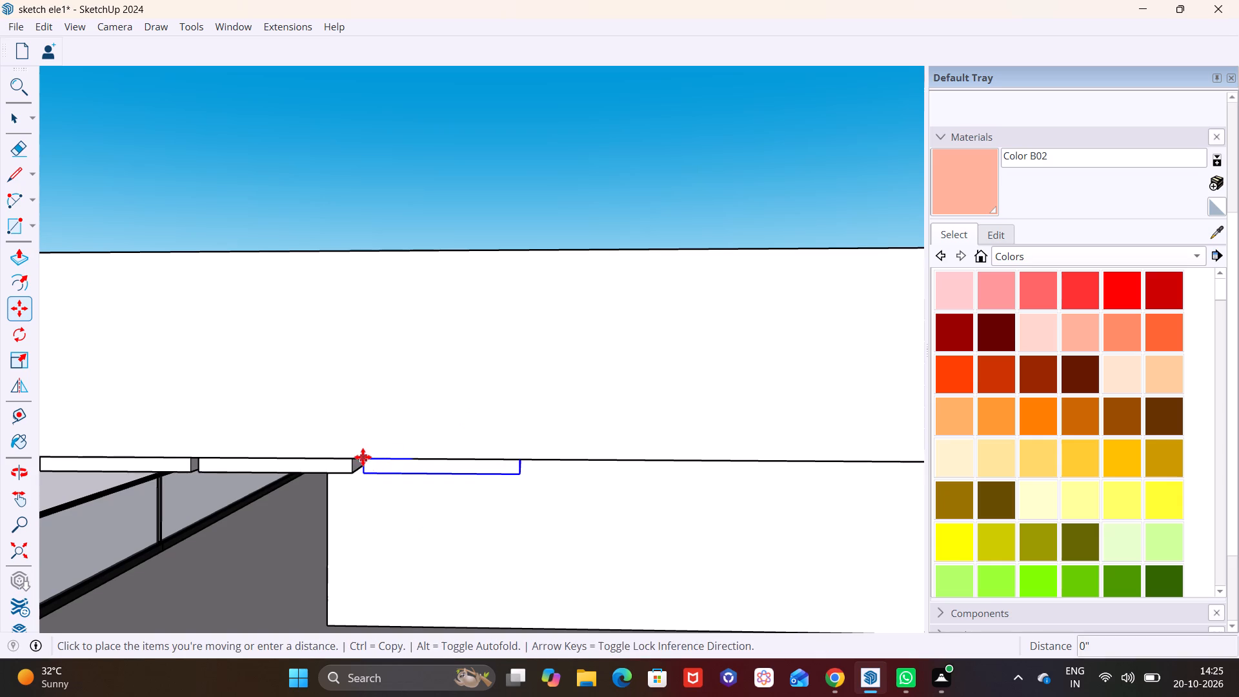
click(526, 458)
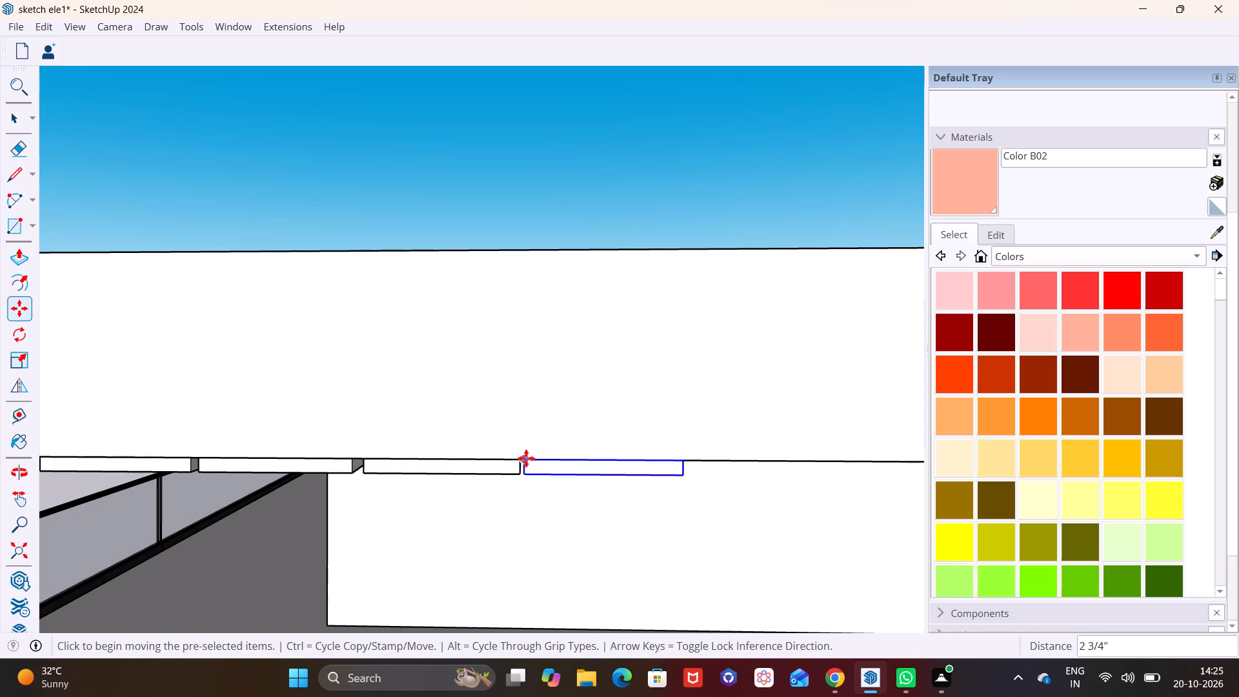
click(526, 459)
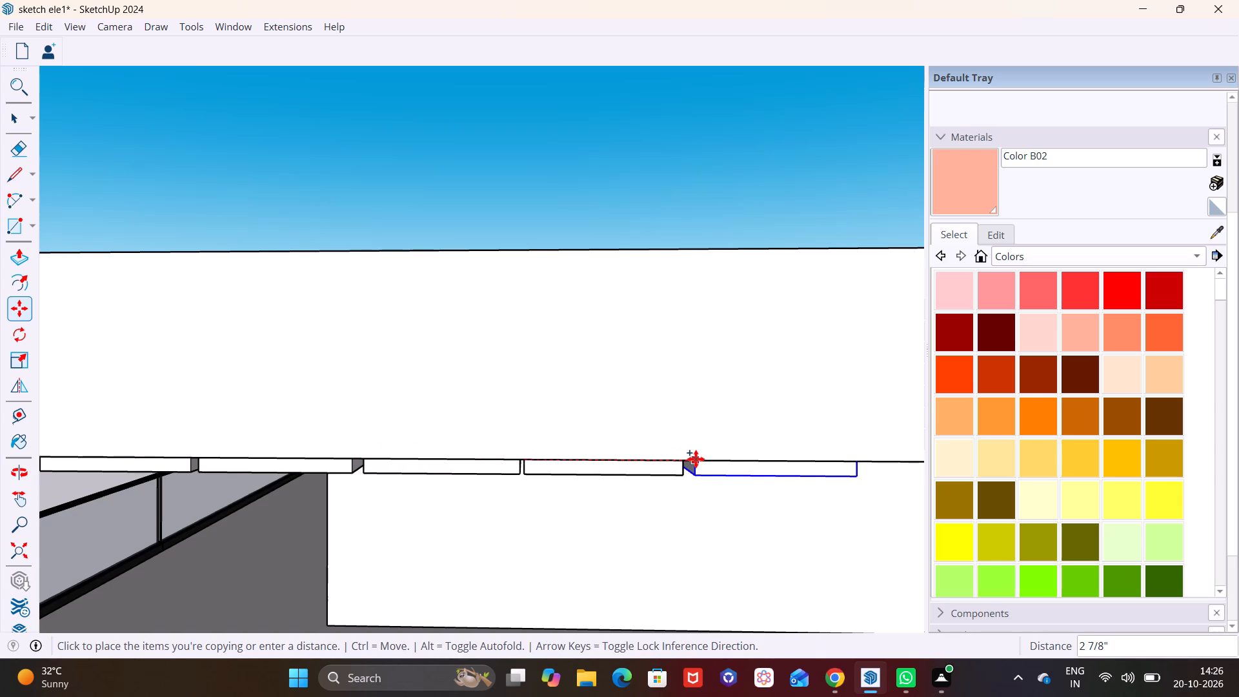
click(696, 459)
Continue the row with three more strip copies along the slab's bottom edge at about 2 13/16" spacing.
scroll(672, 459, down, 2)
shift+middle_drag(653, 460, 223, 445)
click(260, 445)
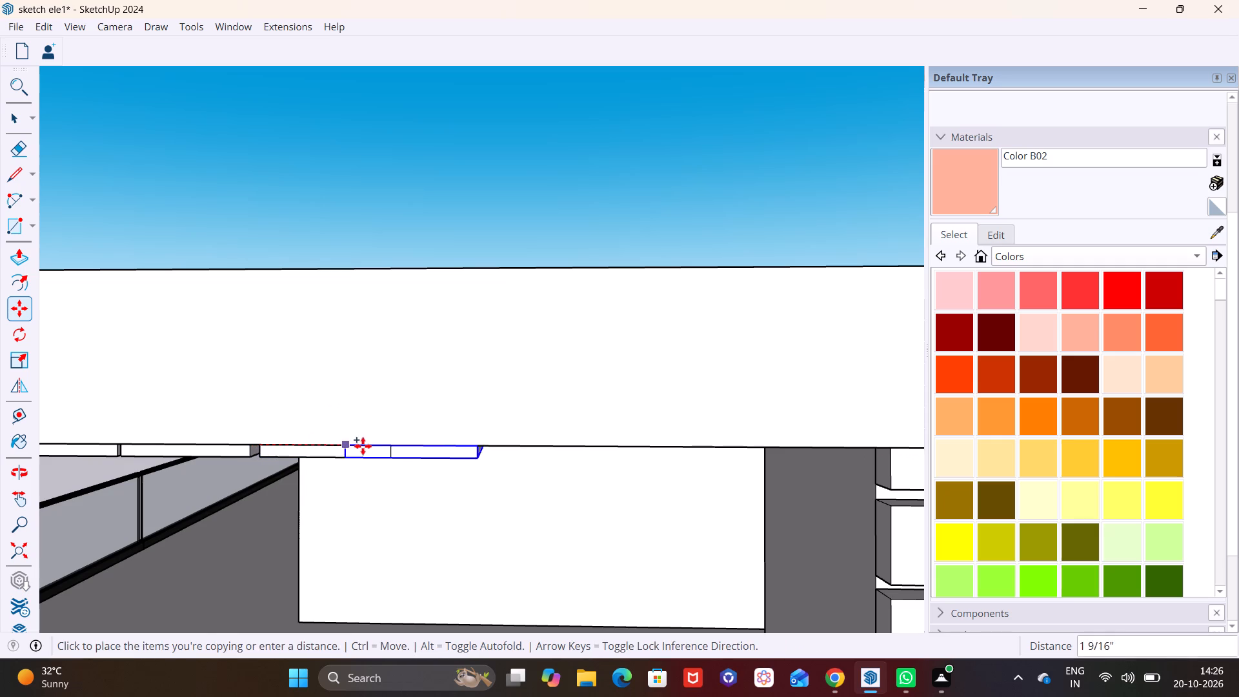
click(399, 446)
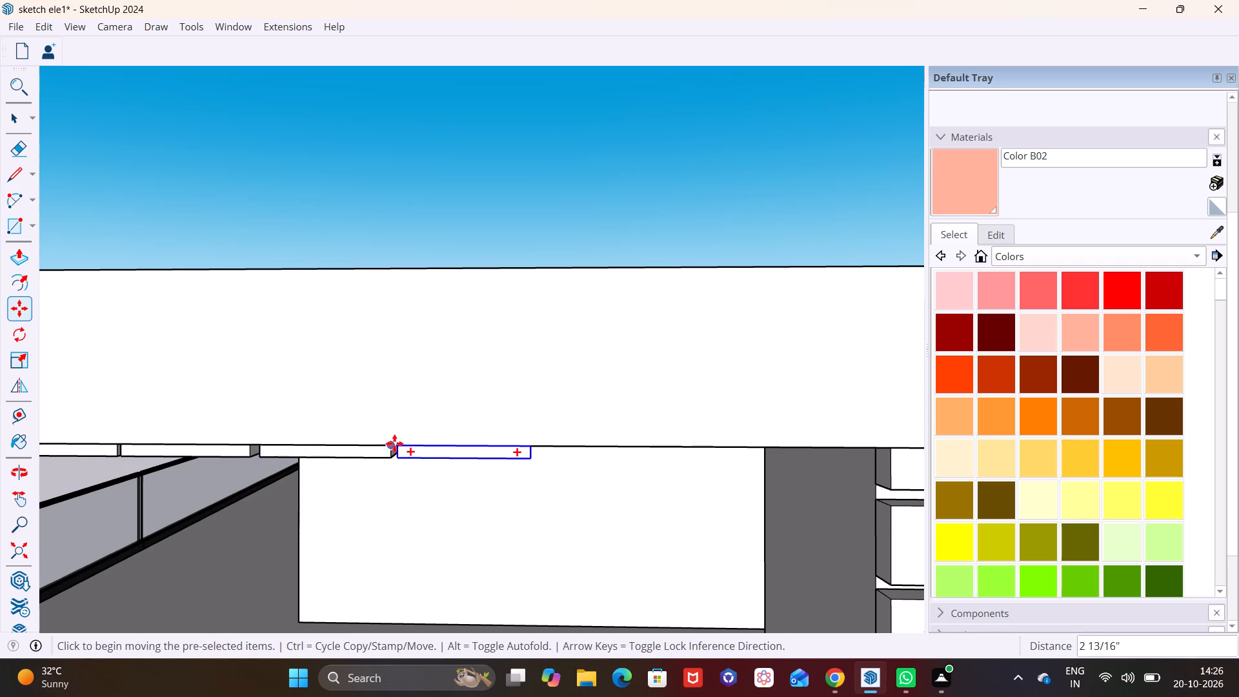
click(398, 443)
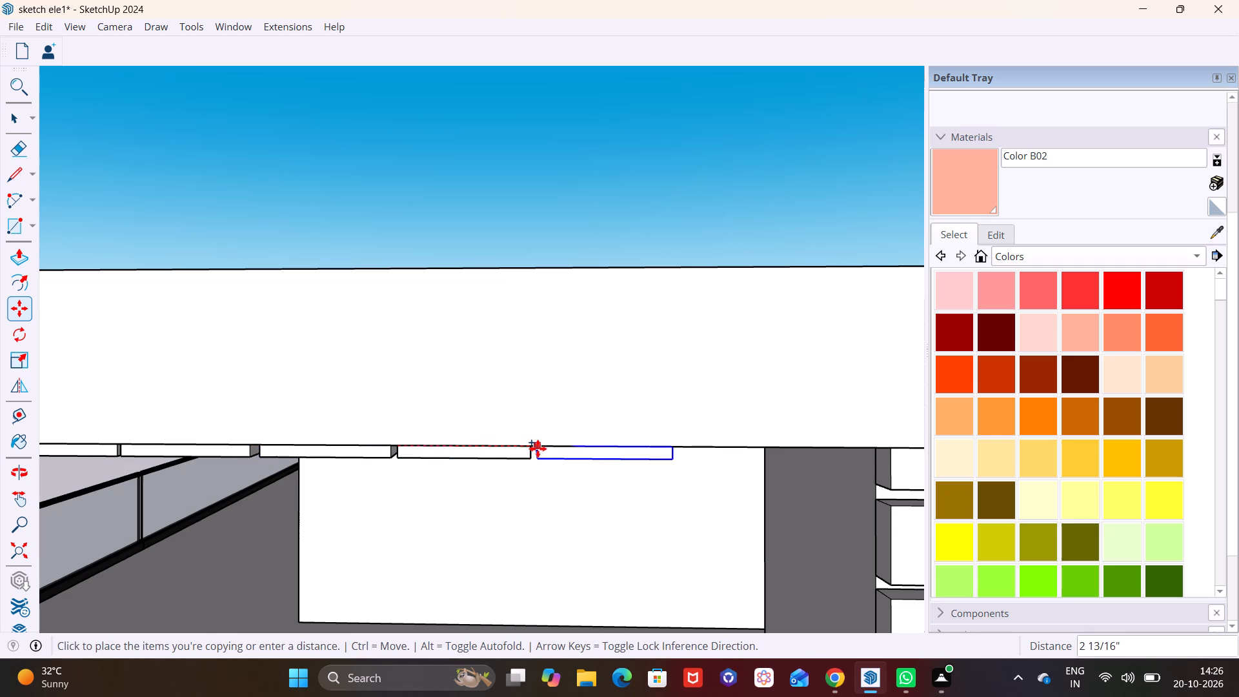
click(538, 449)
click(542, 447)
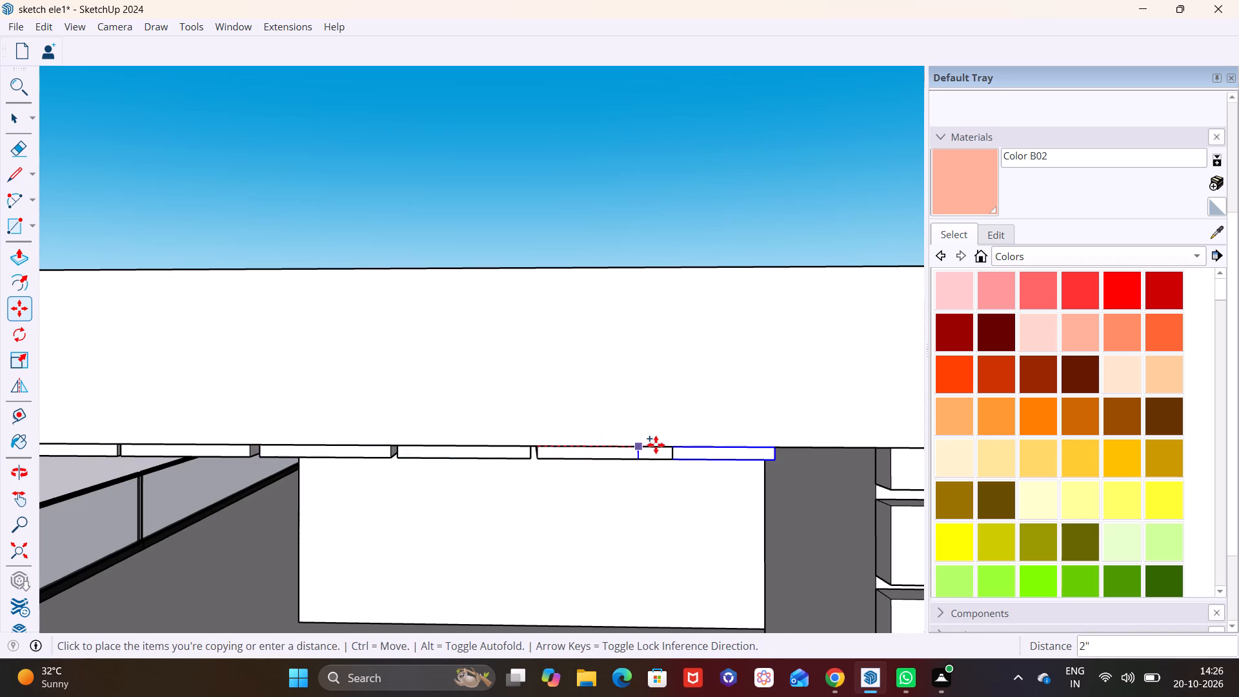
click(684, 445)
Copy the end strip once more at about 2 13/16" toward the slatted wall, and leave the Move command.
scroll(677, 446, down, 2)
shift+middle_drag(656, 448, 610, 450)
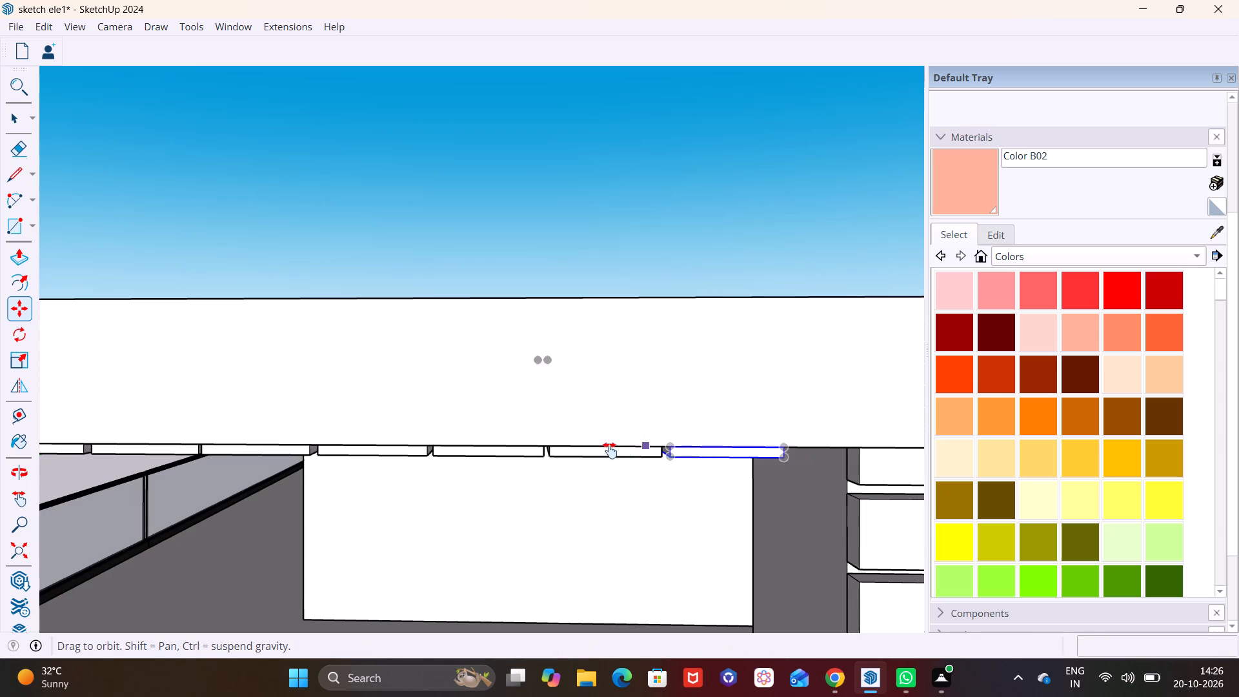
shift+middle_drag(610, 450, 392, 450)
click(422, 449)
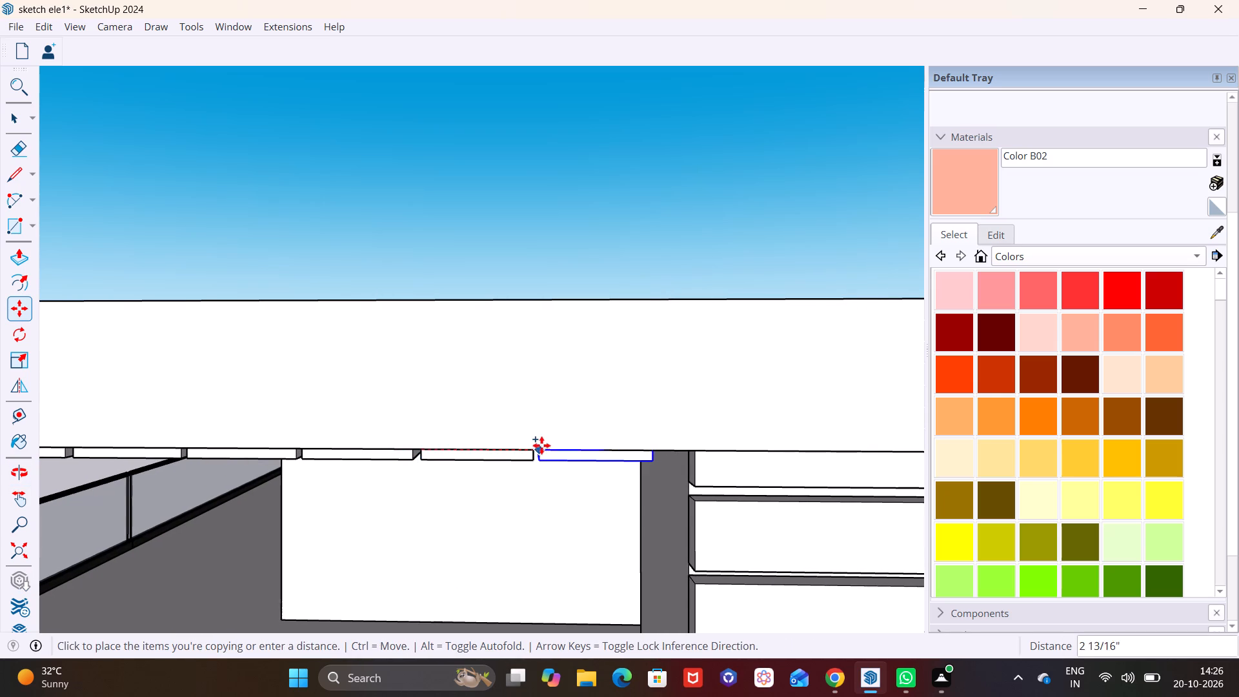
click(539, 443)
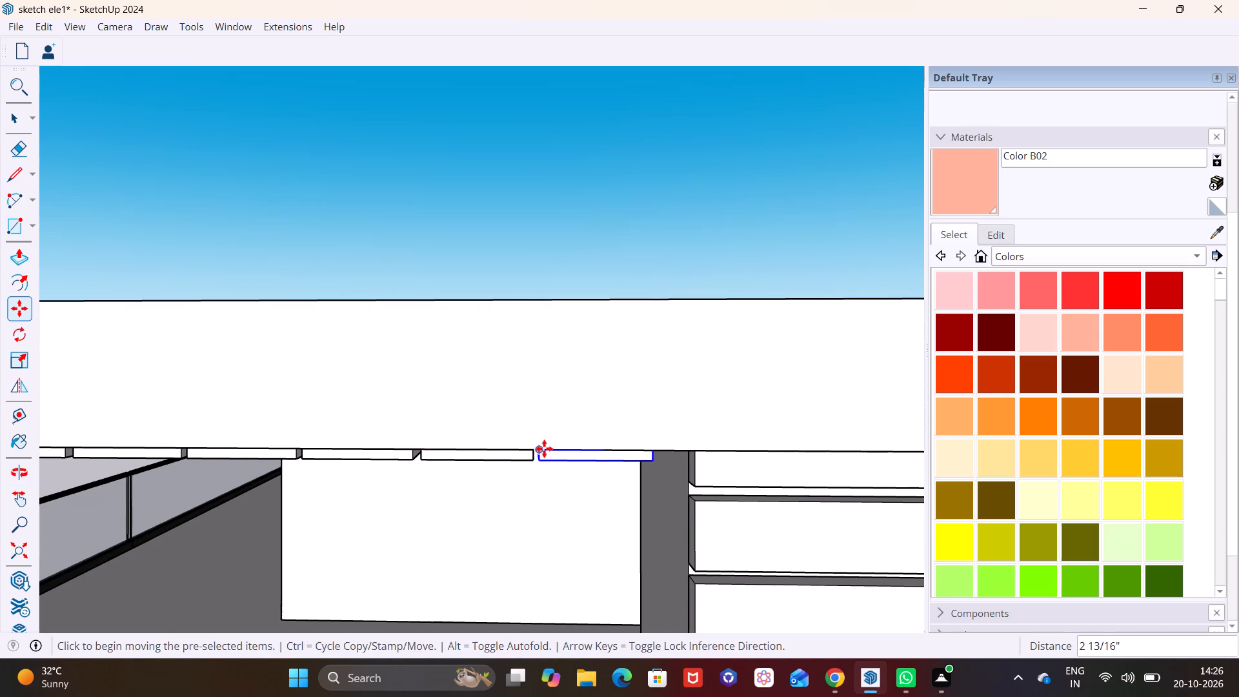
click(544, 449)
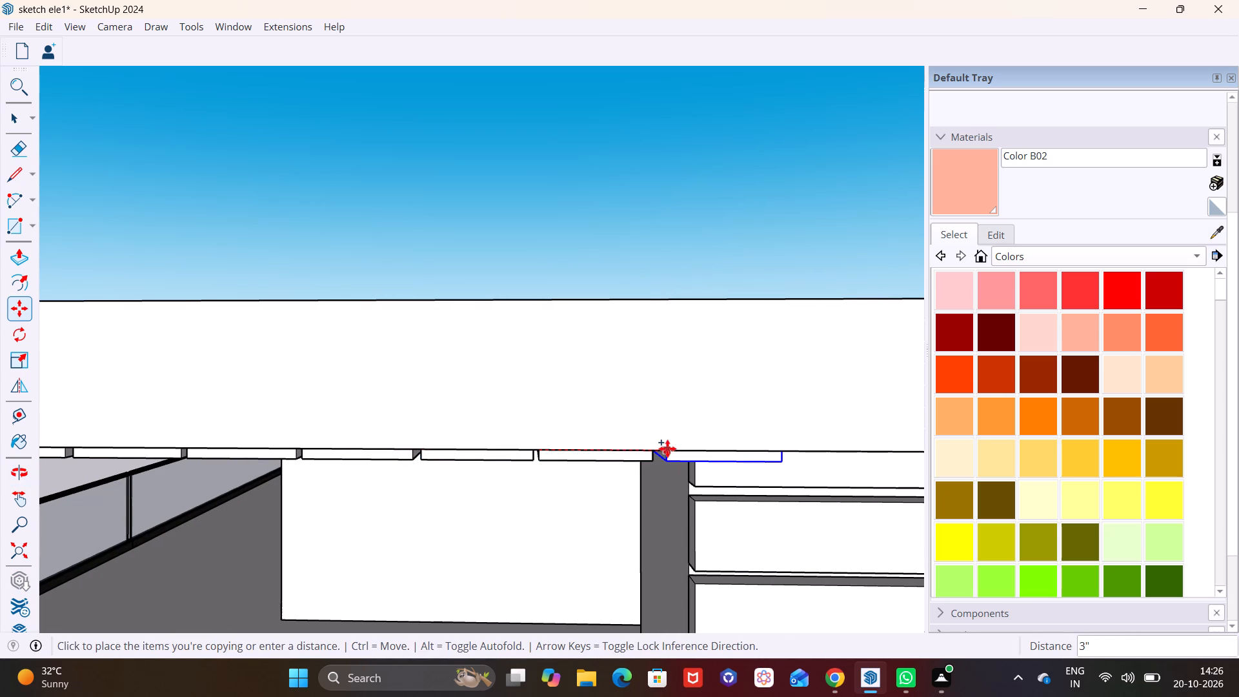
key(space)
From below the slab, copy the last strip about 2 13/16" into the remaining underside area beside the slatted wall.
scroll(544, 455, down, 12)
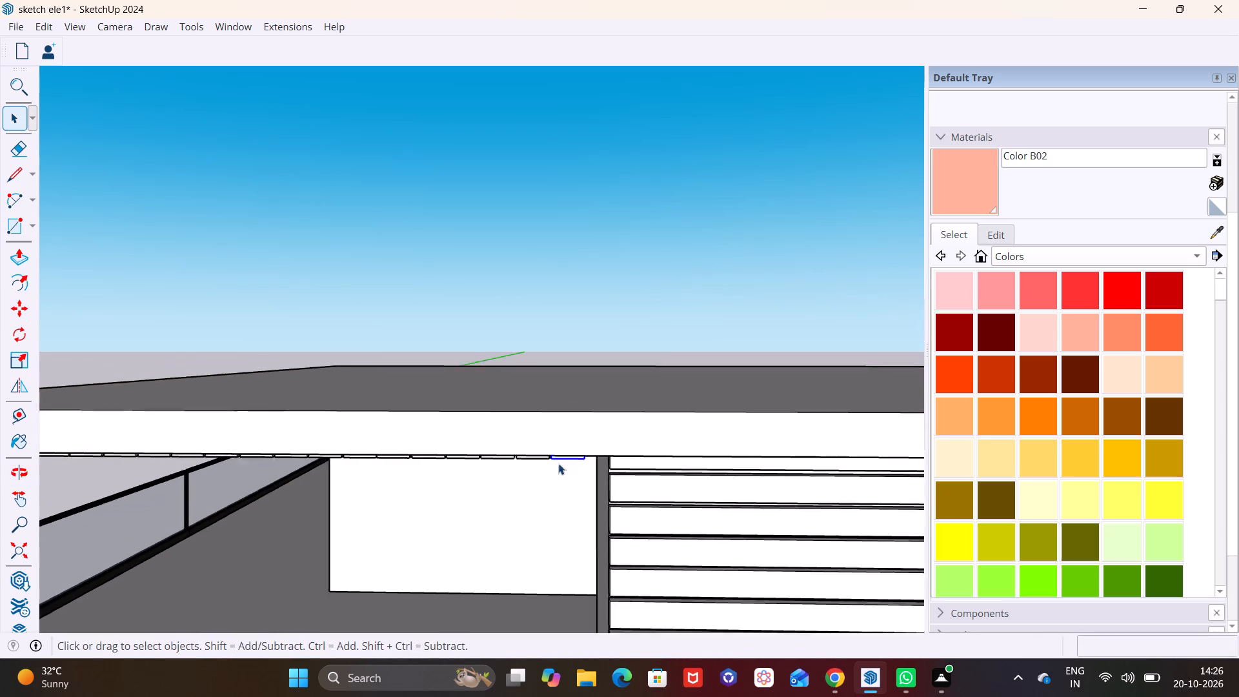
scroll(558, 463, down, 10)
middle_click(527, 470)
middle_drag(539, 485, 525, 417)
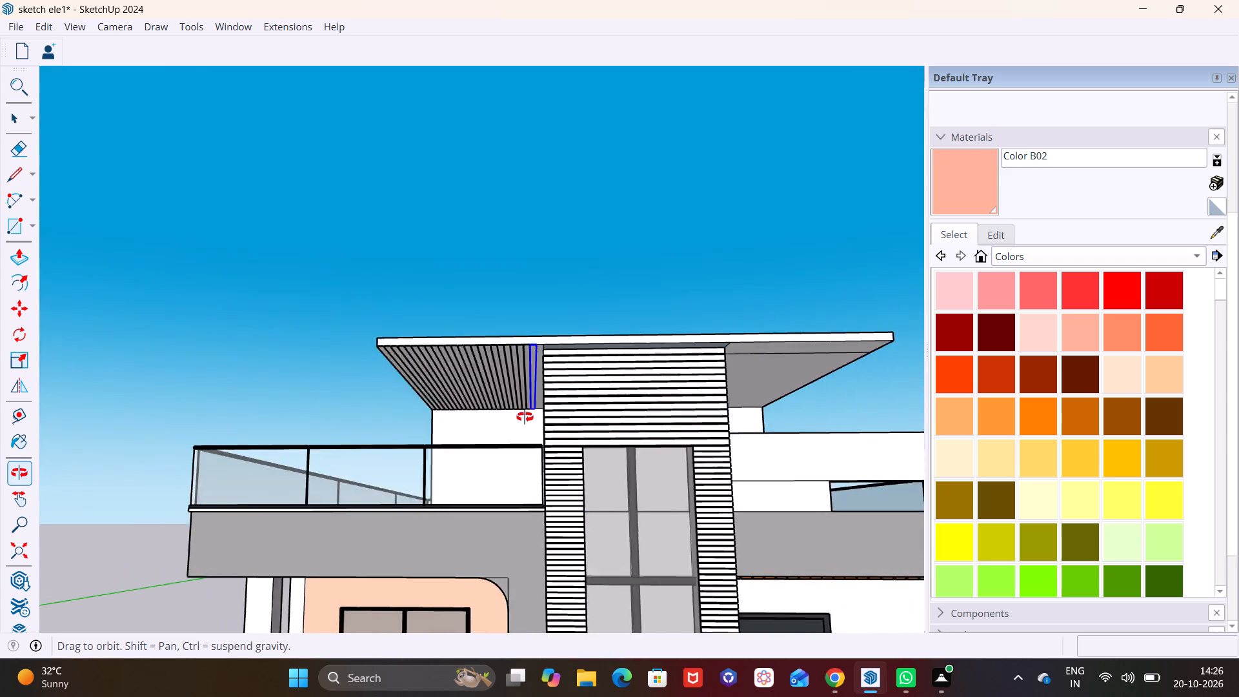
middle_drag(525, 417, 407, 441)
scroll(482, 379, up, 3)
middle_drag(512, 392, 610, 323)
scroll(512, 392, up, 1)
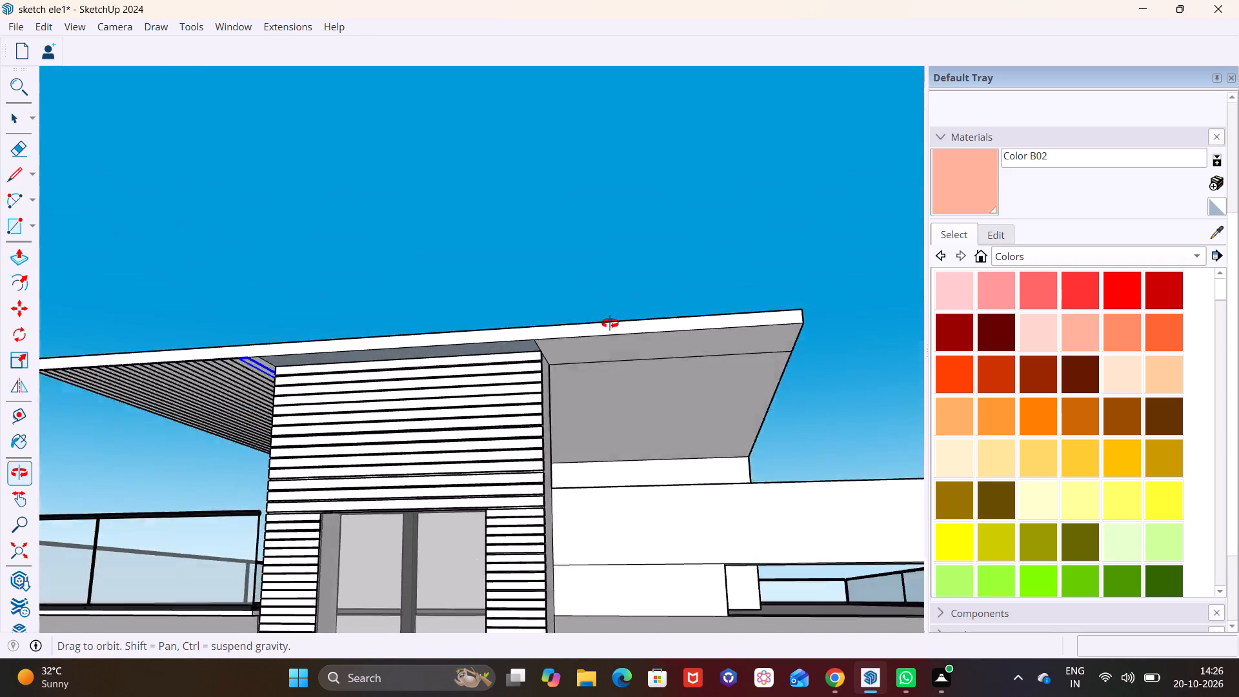
middle_drag(610, 323, 631, 315)
scroll(331, 338, up, 7)
middle_drag(331, 345, 374, 343)
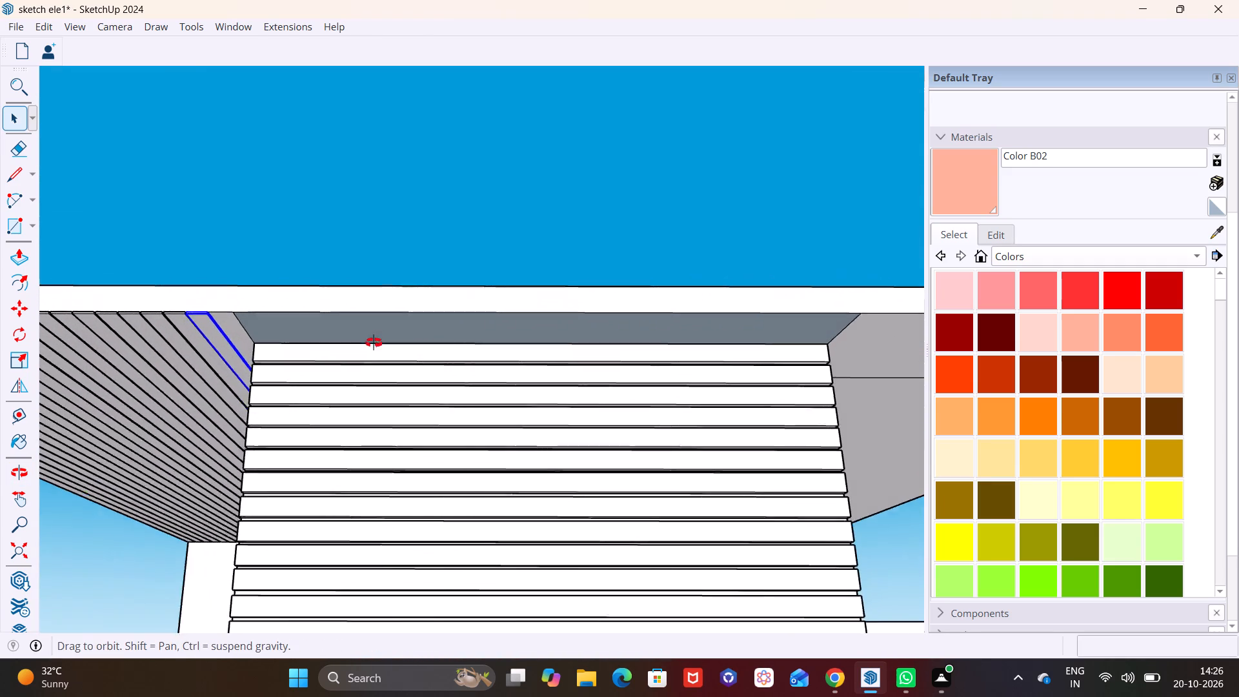
middle_drag(374, 343, 369, 361)
scroll(267, 332, up, 2)
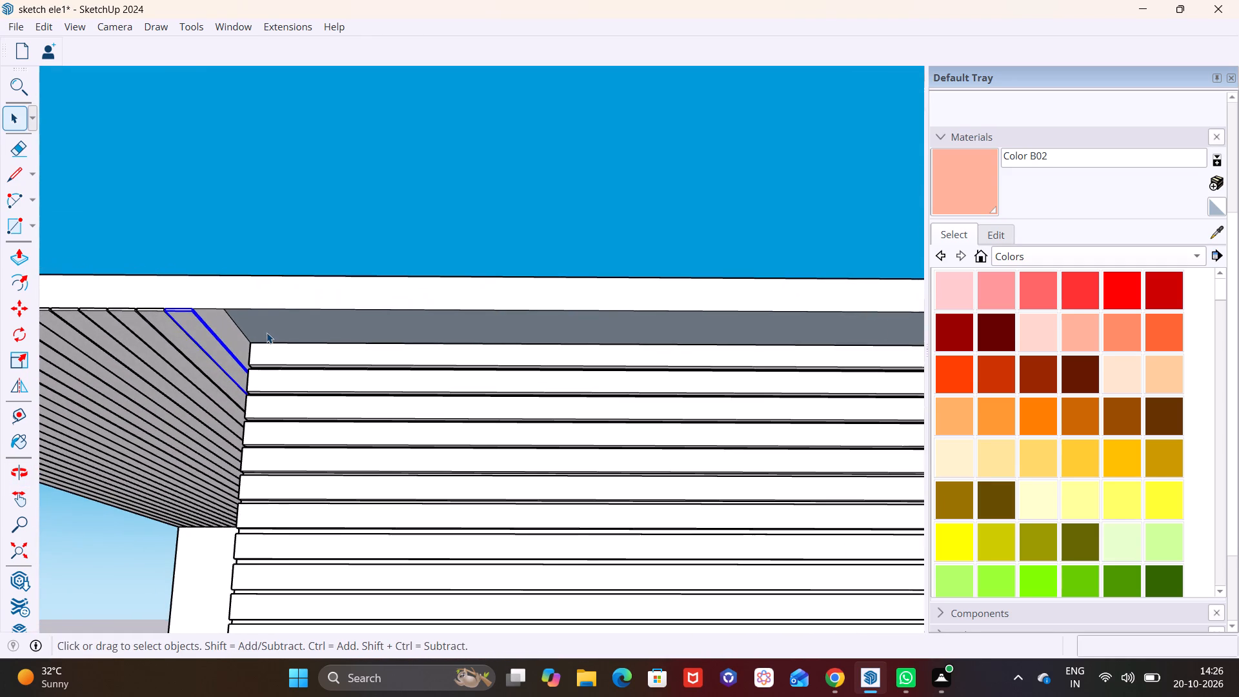
middle_drag(239, 344, 277, 393)
scroll(190, 315, up, 1)
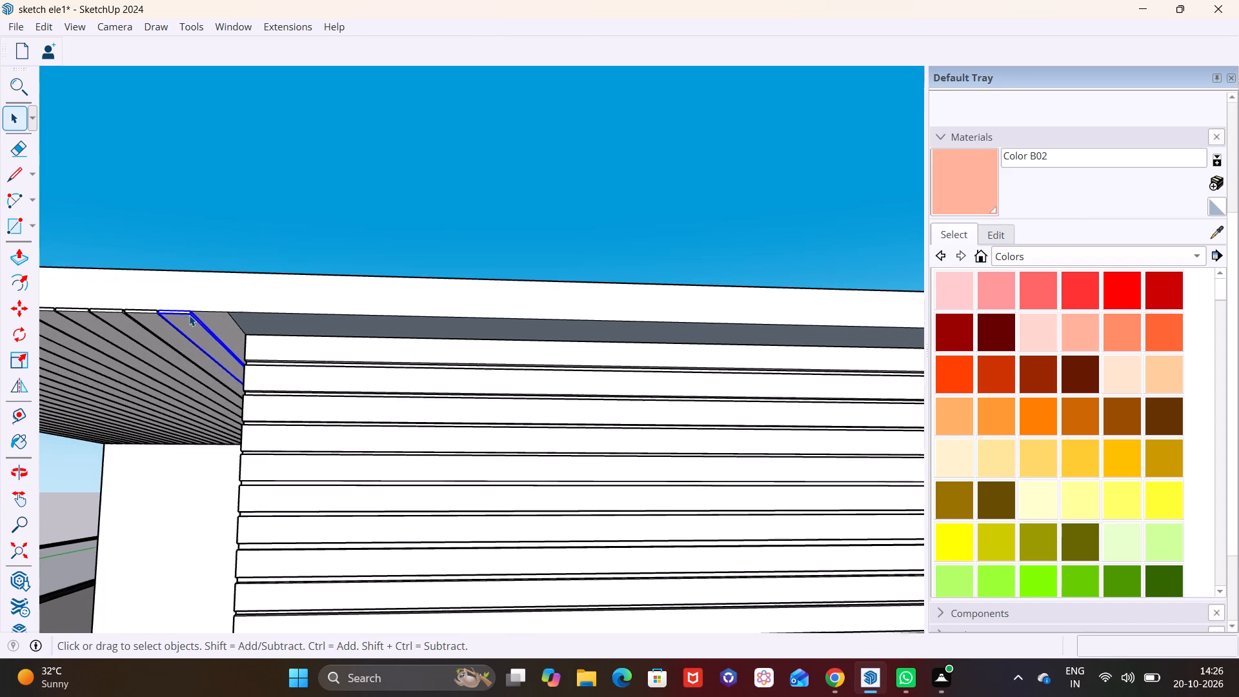
scroll(189, 315, up, 5)
middle_drag(252, 319, 307, 168)
middle_drag(214, 237, 232, 372)
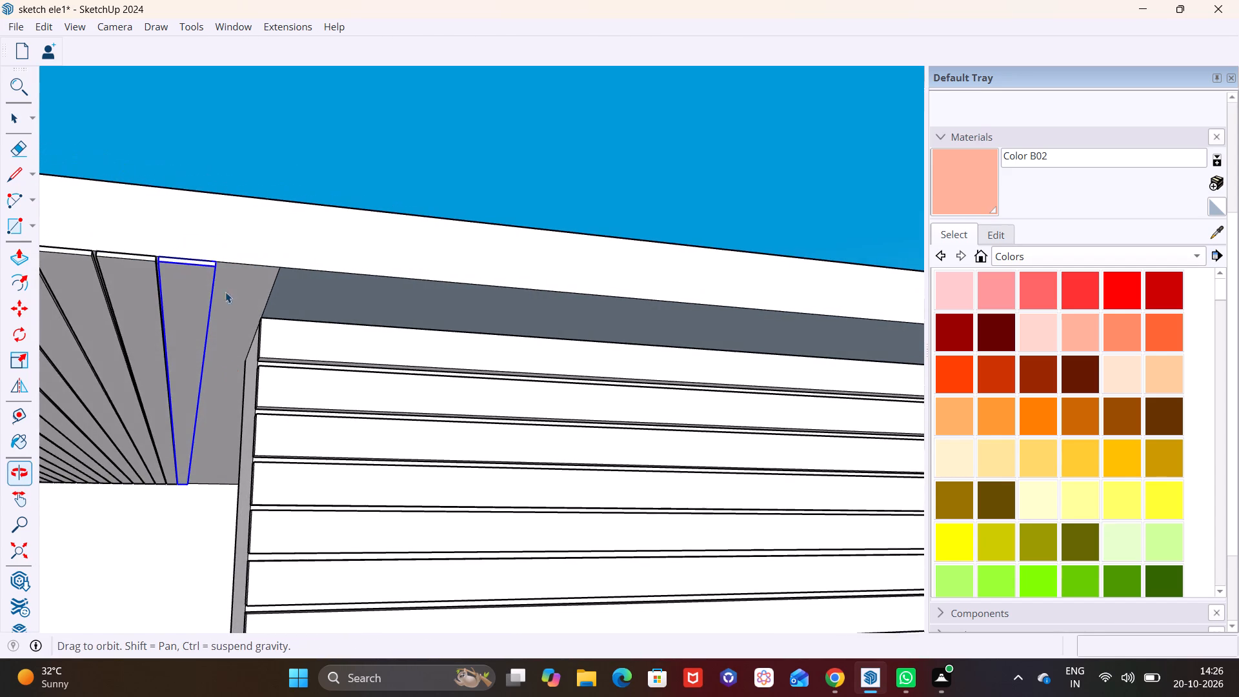
scroll(214, 282, up, 4)
shift+middle_drag(343, 304, 308, 429)
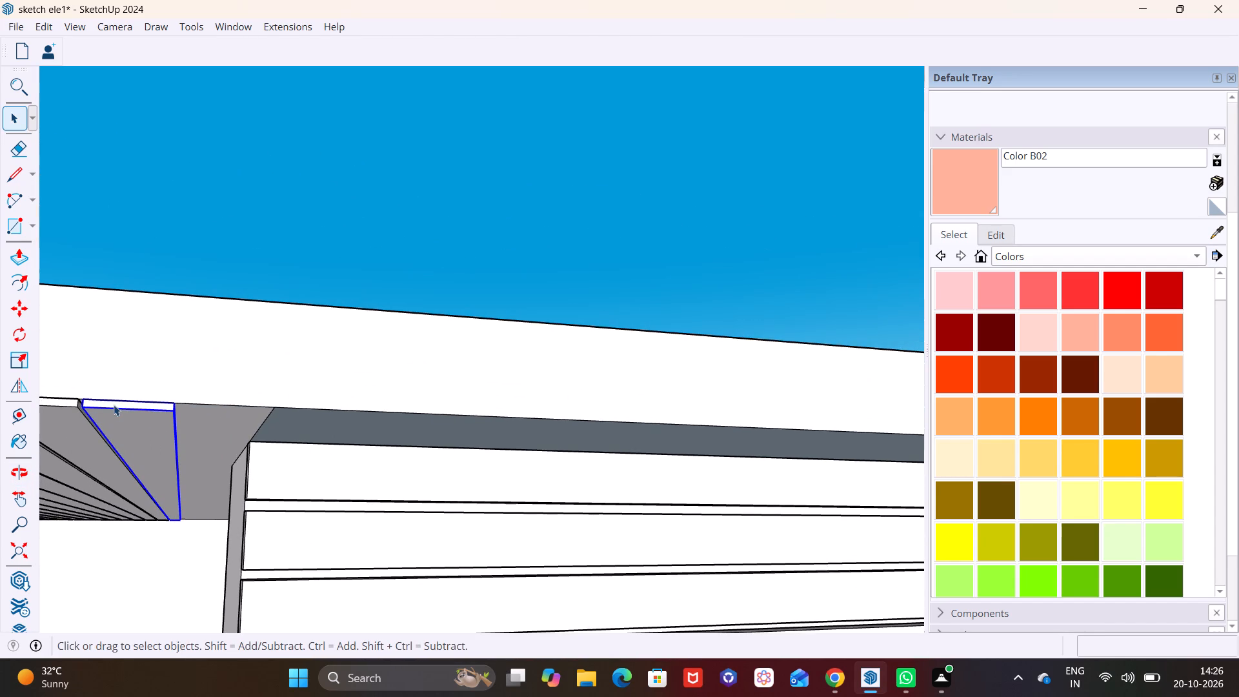
key(m)
scroll(79, 396, up, 6)
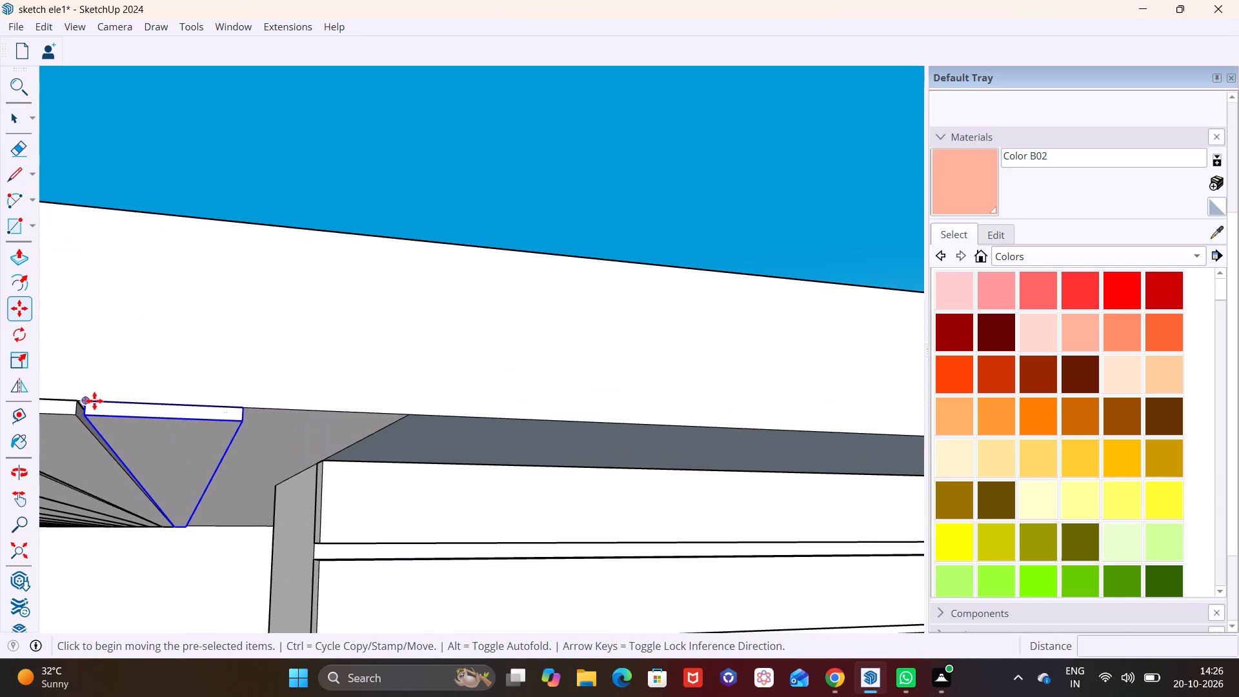
click(86, 397)
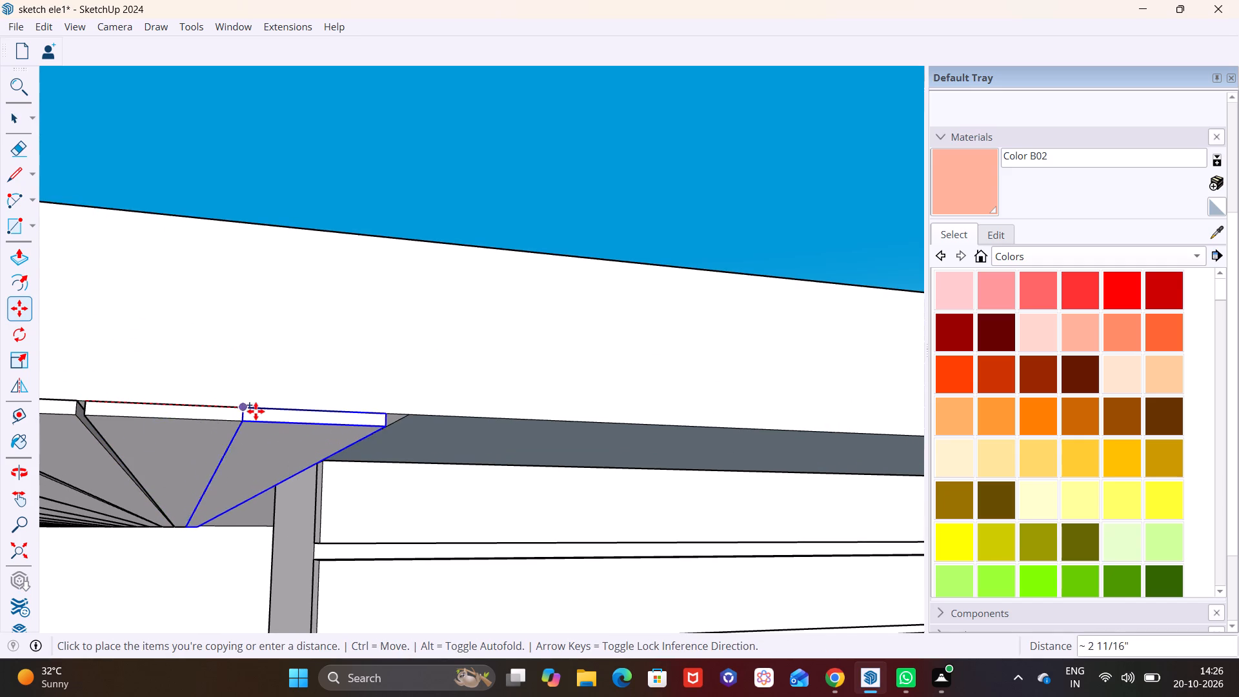
scroll(251, 410, up, 8)
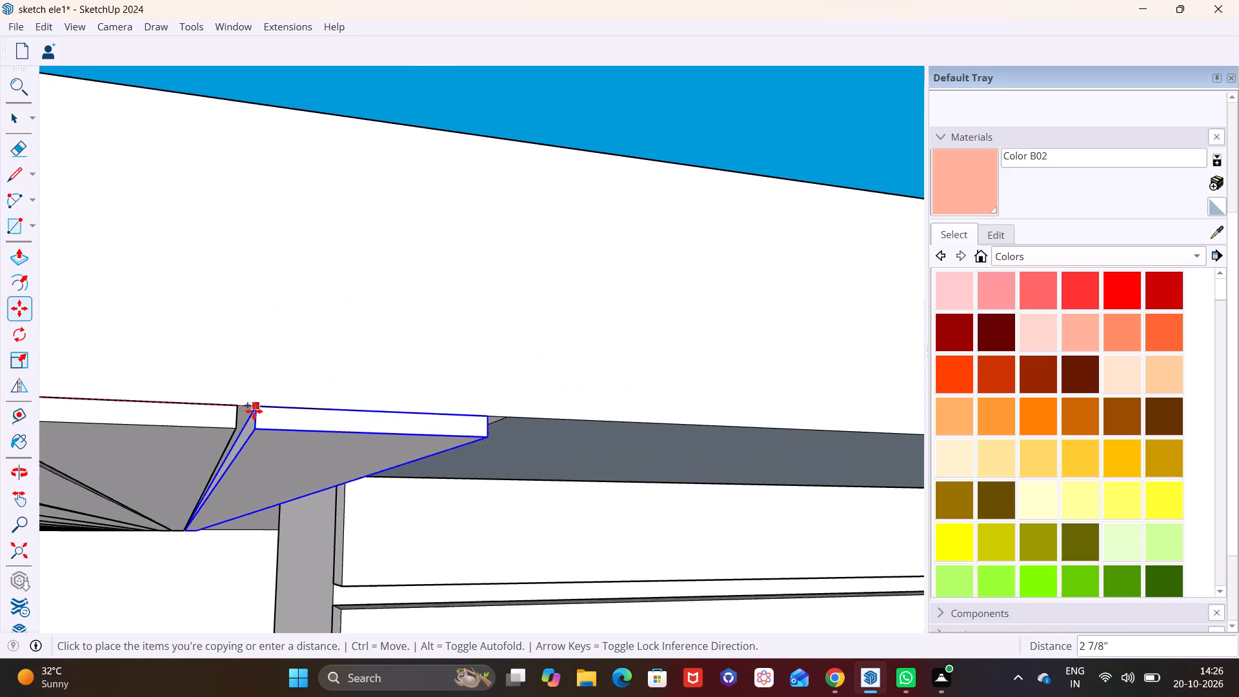
click(250, 410)
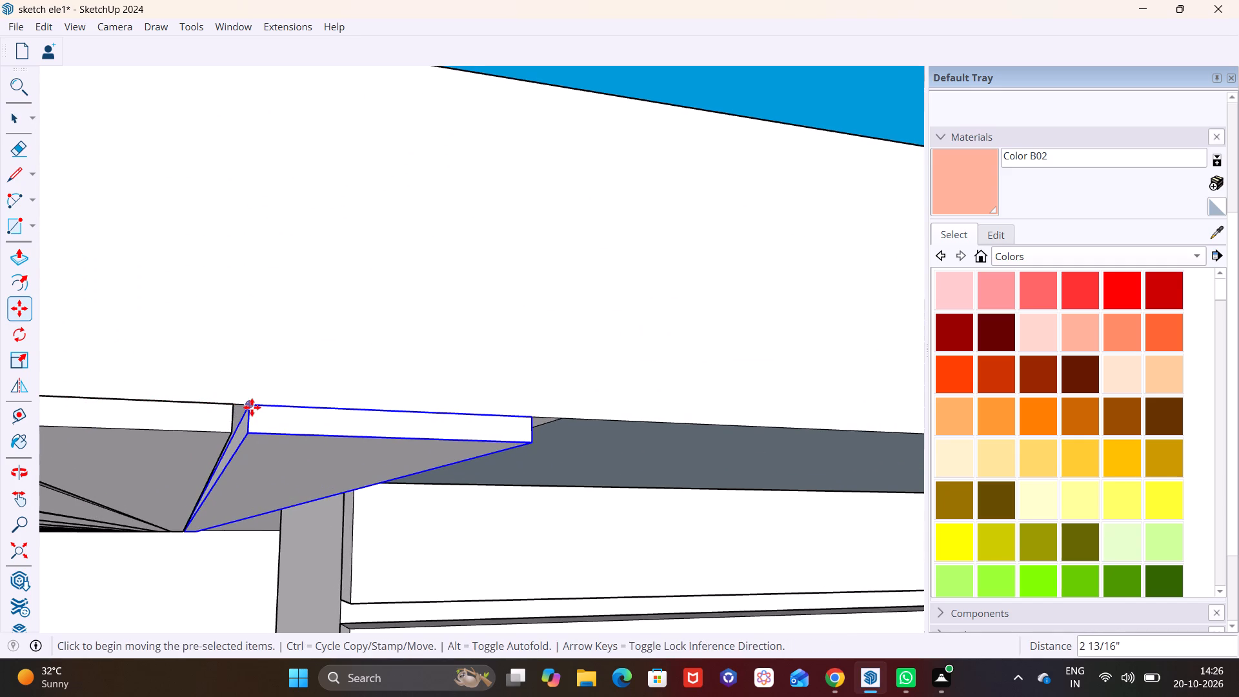
Copy the end strip three more times along the slab underside, each about 2 13/16" further over the slatted wall.
click(251, 407)
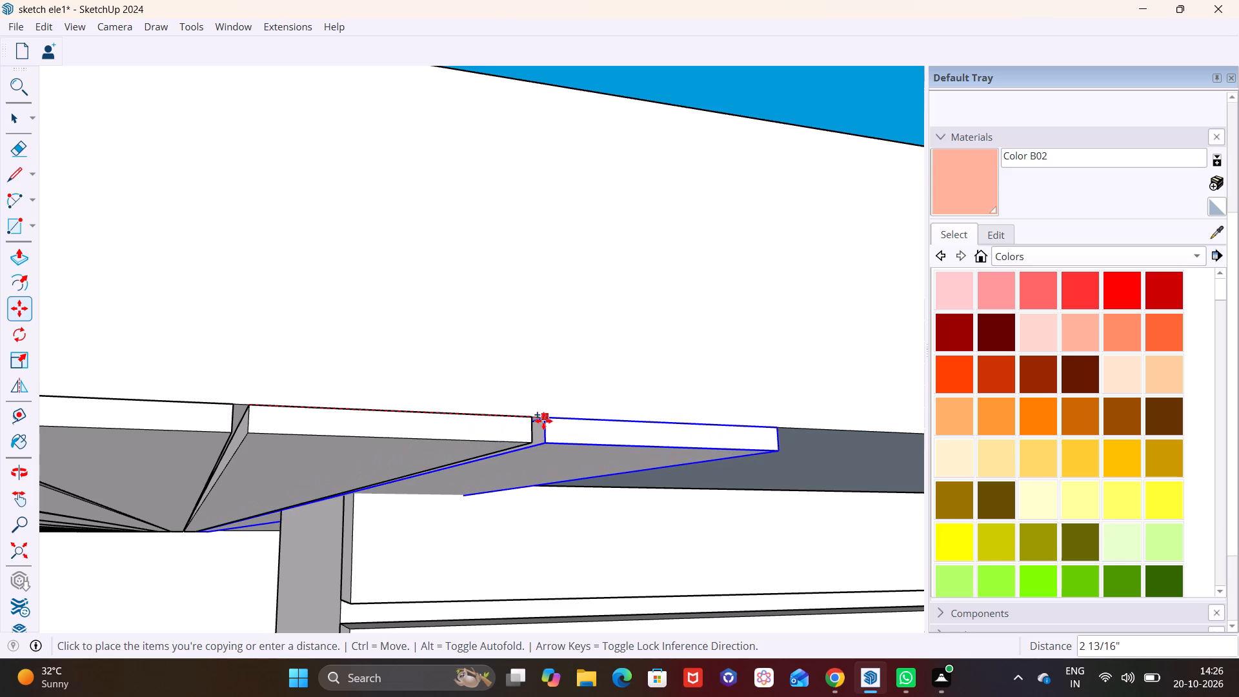
click(541, 421)
scroll(541, 425, down, 6)
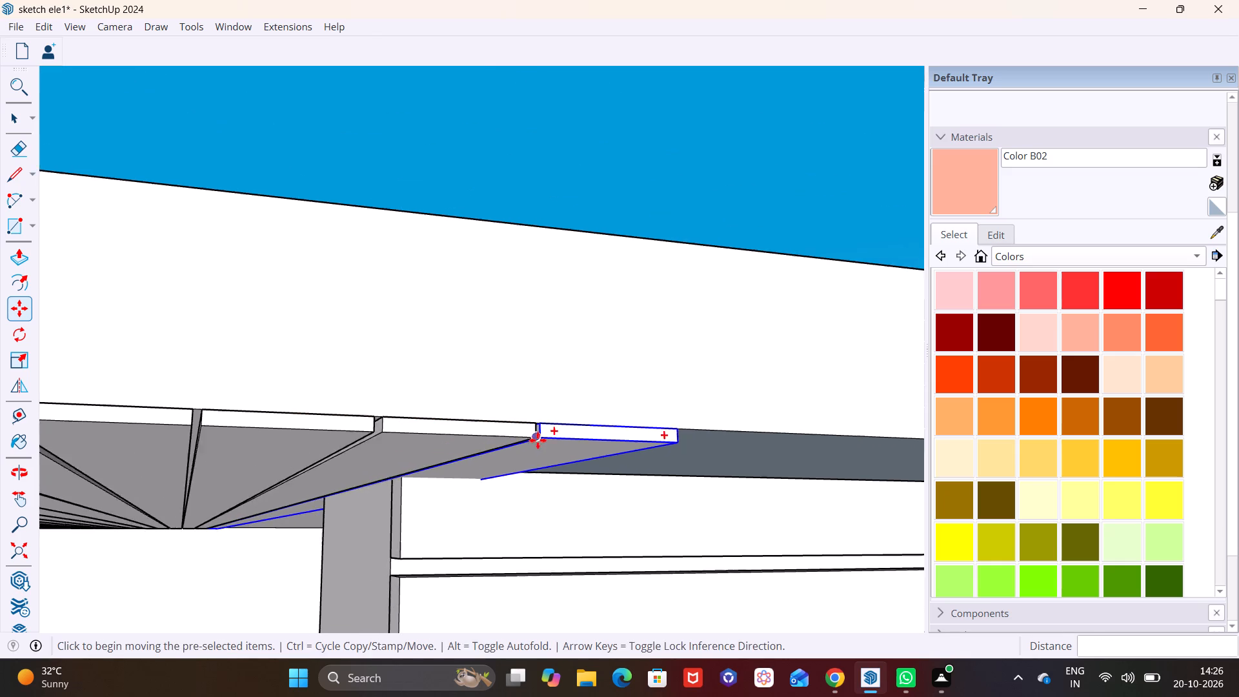
middle_drag(525, 443, 181, 484)
click(136, 465)
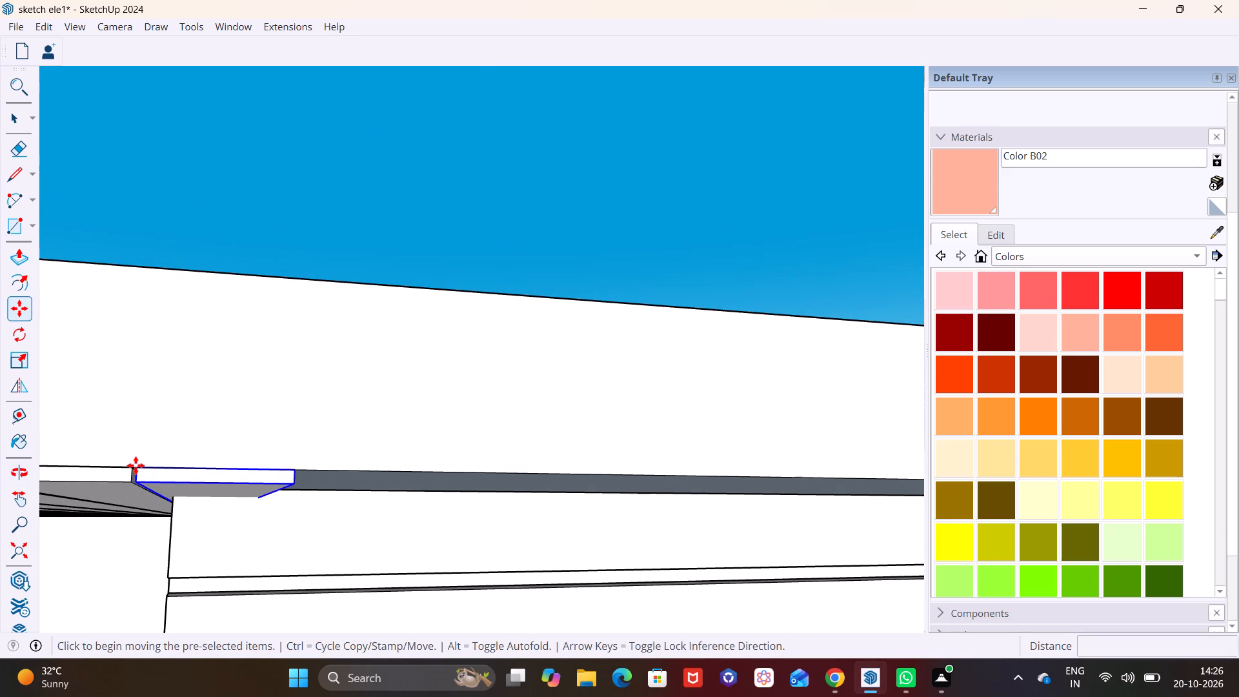
click(302, 478)
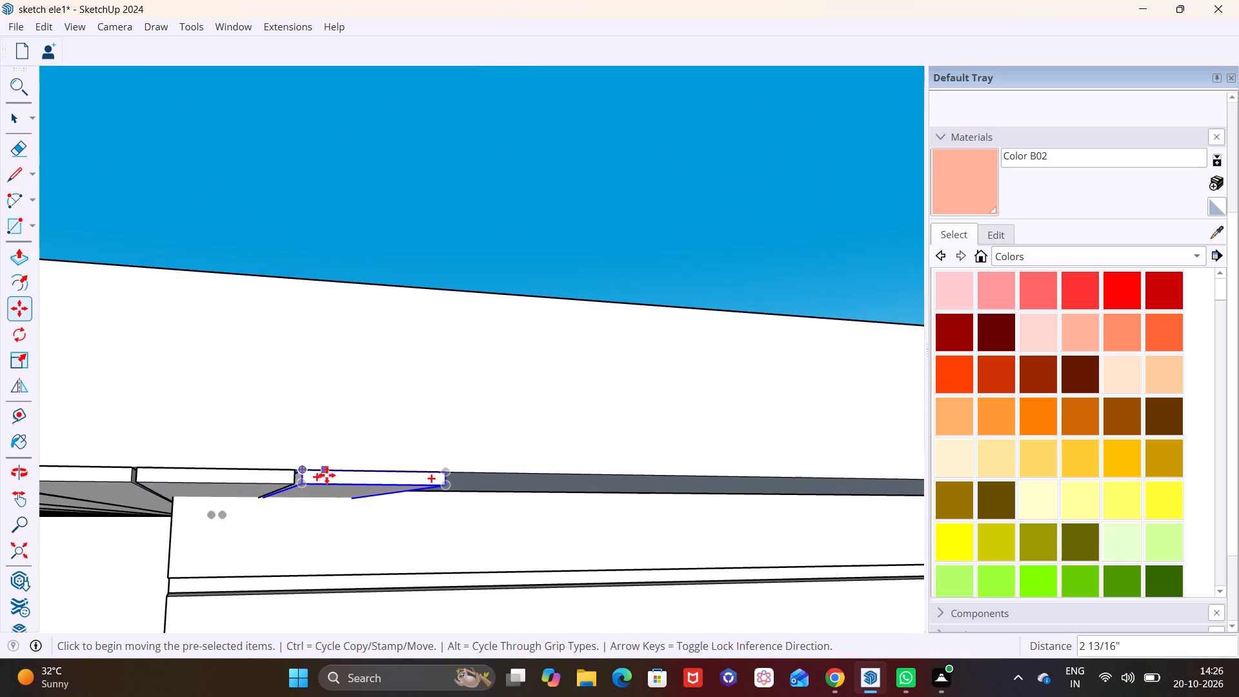
click(303, 470)
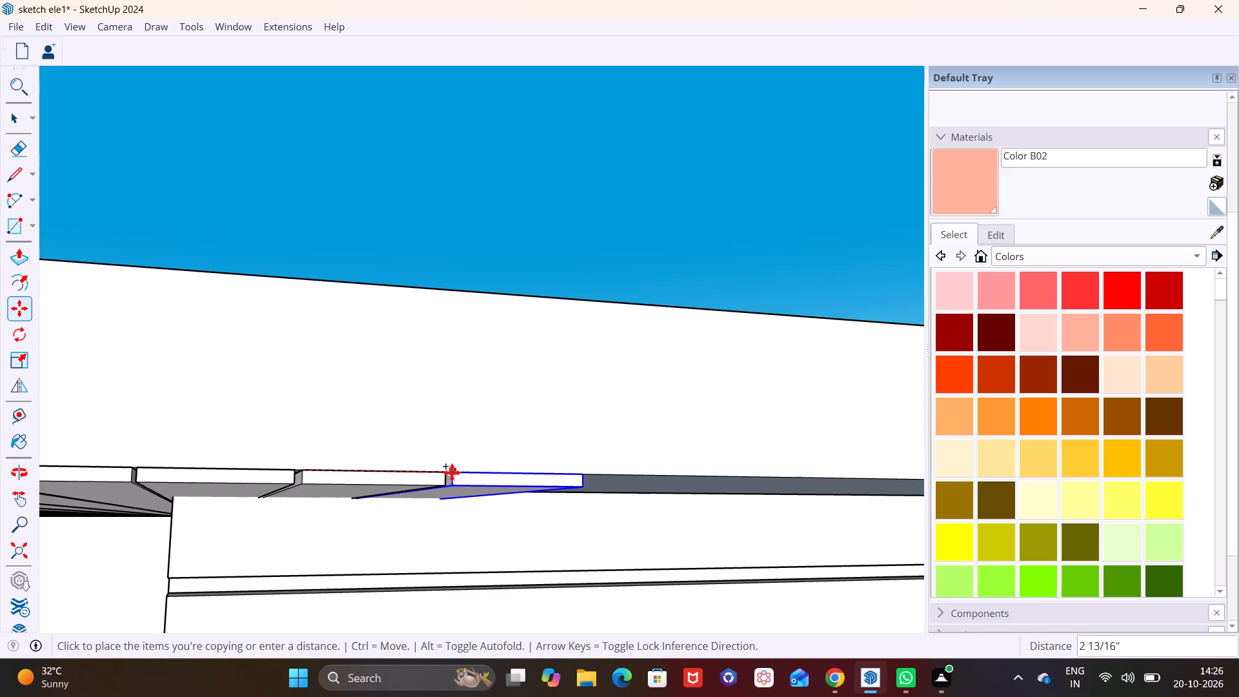
click(452, 472)
Add two more strip copies to the end of the underside row at about 2 13/16" spacing.
middle_drag(447, 490, 328, 504)
shift+middle_drag(442, 469, 382, 503)
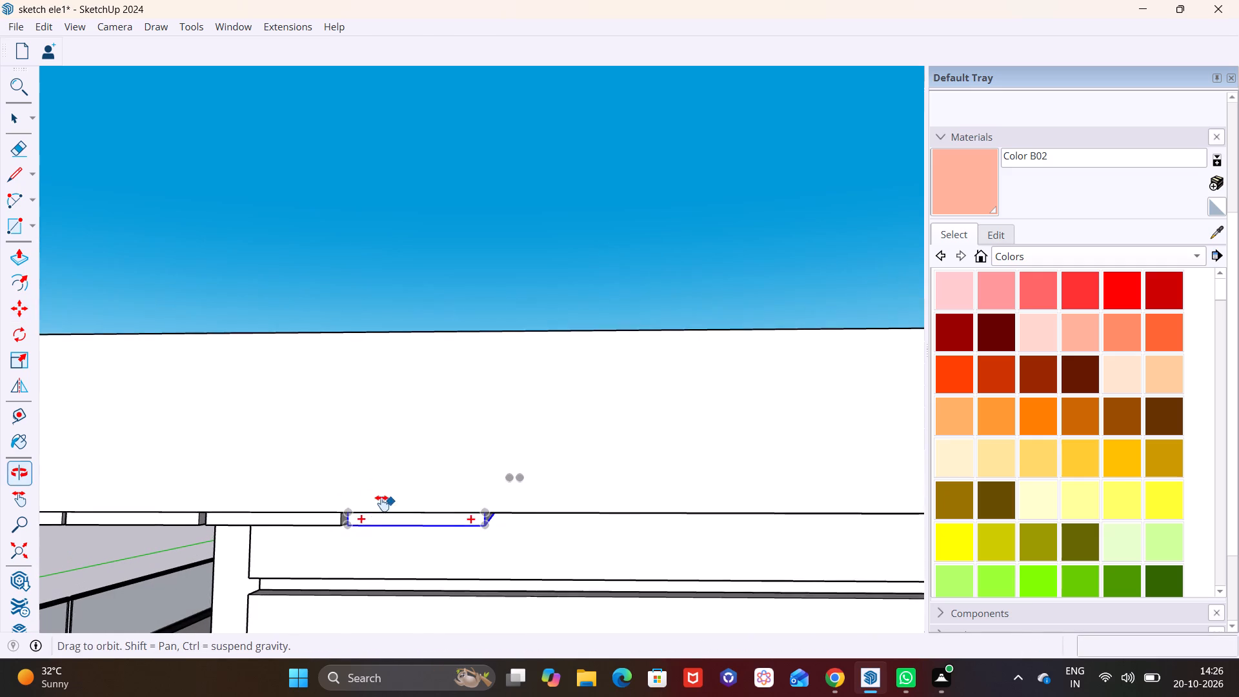
shift+middle_drag(382, 503, 382, 502)
scroll(371, 503, up, 4)
click(322, 511)
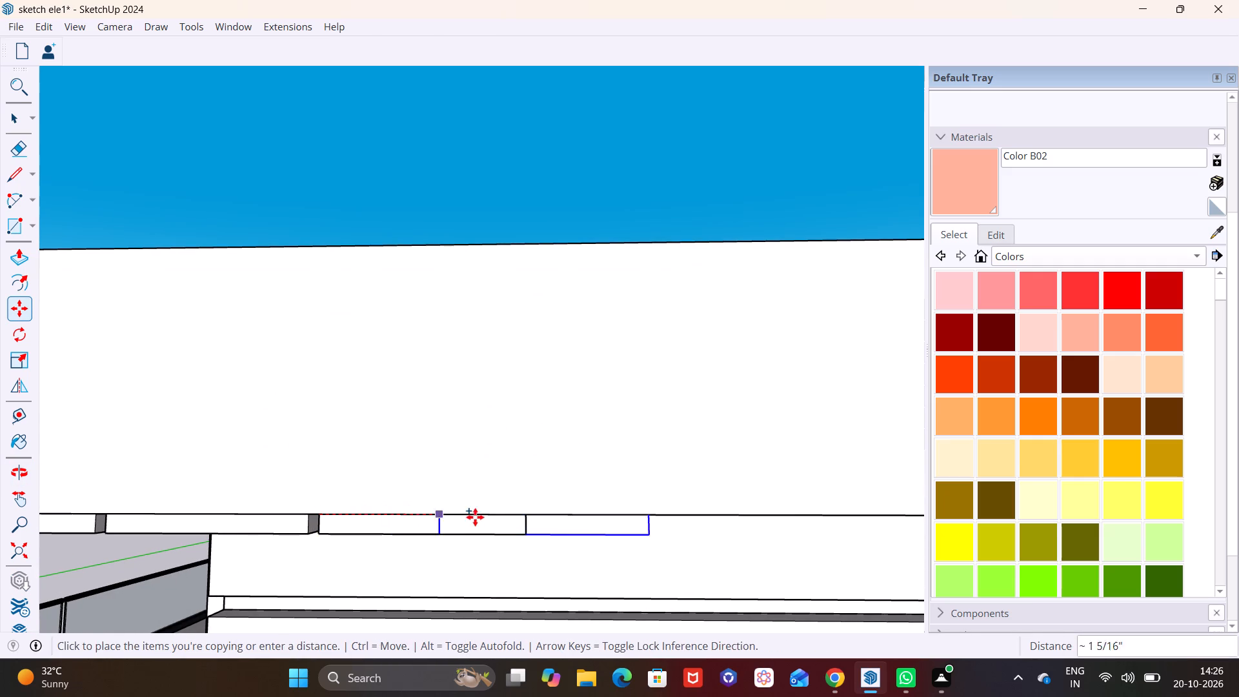
click(534, 517)
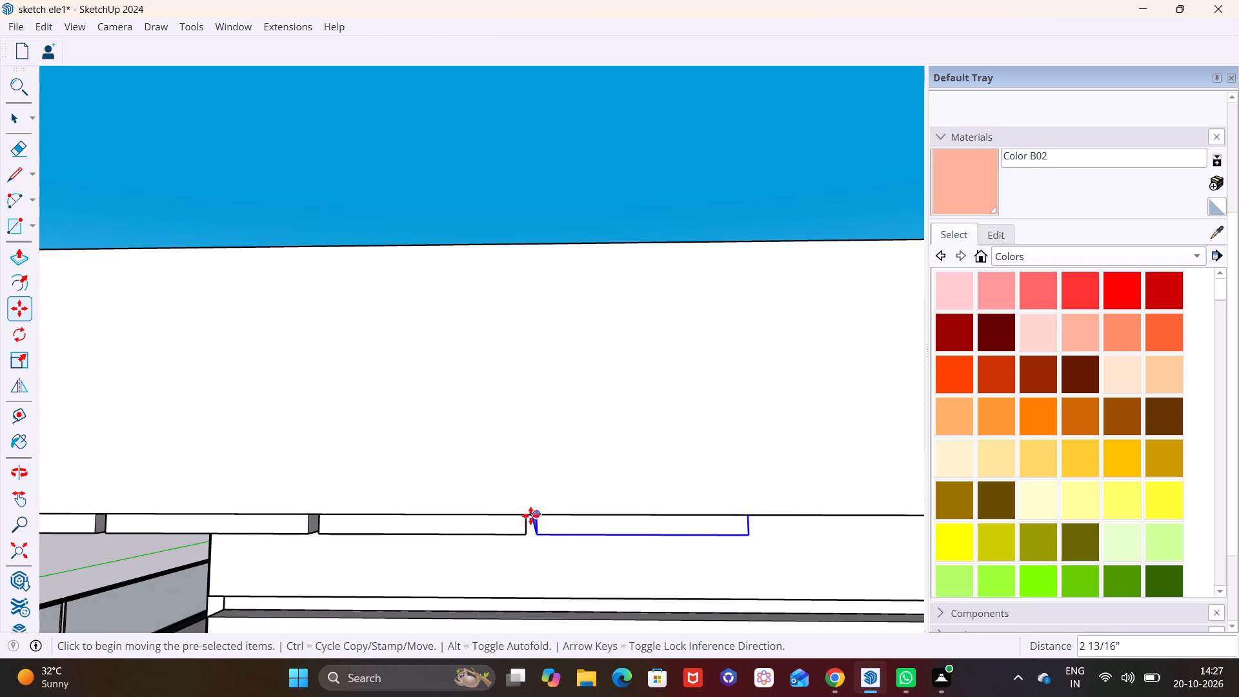
click(537, 516)
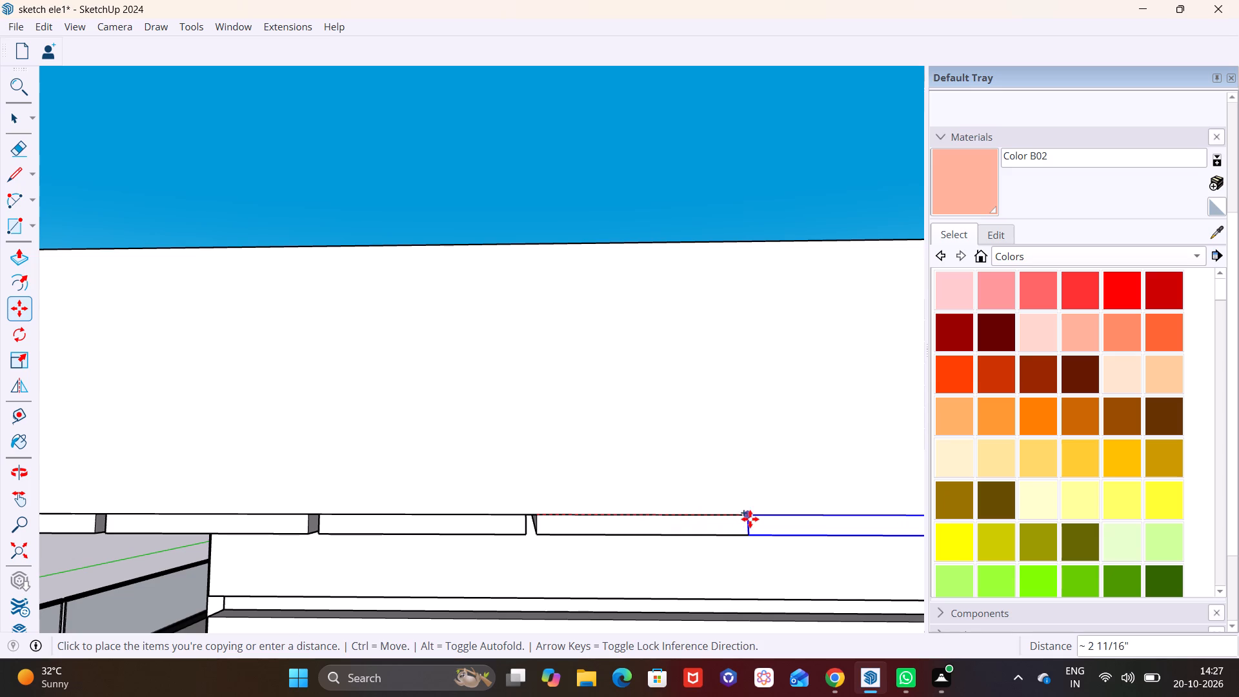
click(761, 519)
Extend the row above the slatted wall with four more strip copies, spaced about 2 13/16" to 2 15/16".
scroll(554, 528, down, 8)
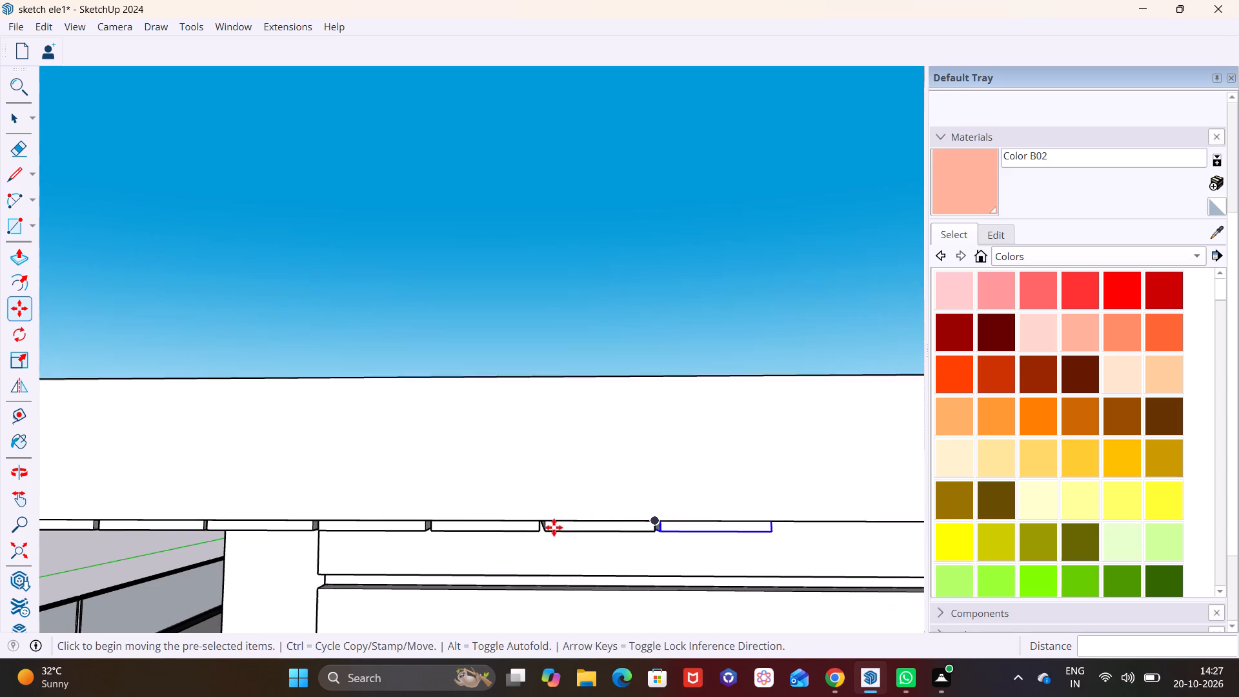
scroll(554, 527, down, 3)
shift+middle_drag(663, 532, 151, 514)
scroll(125, 486, up, 4)
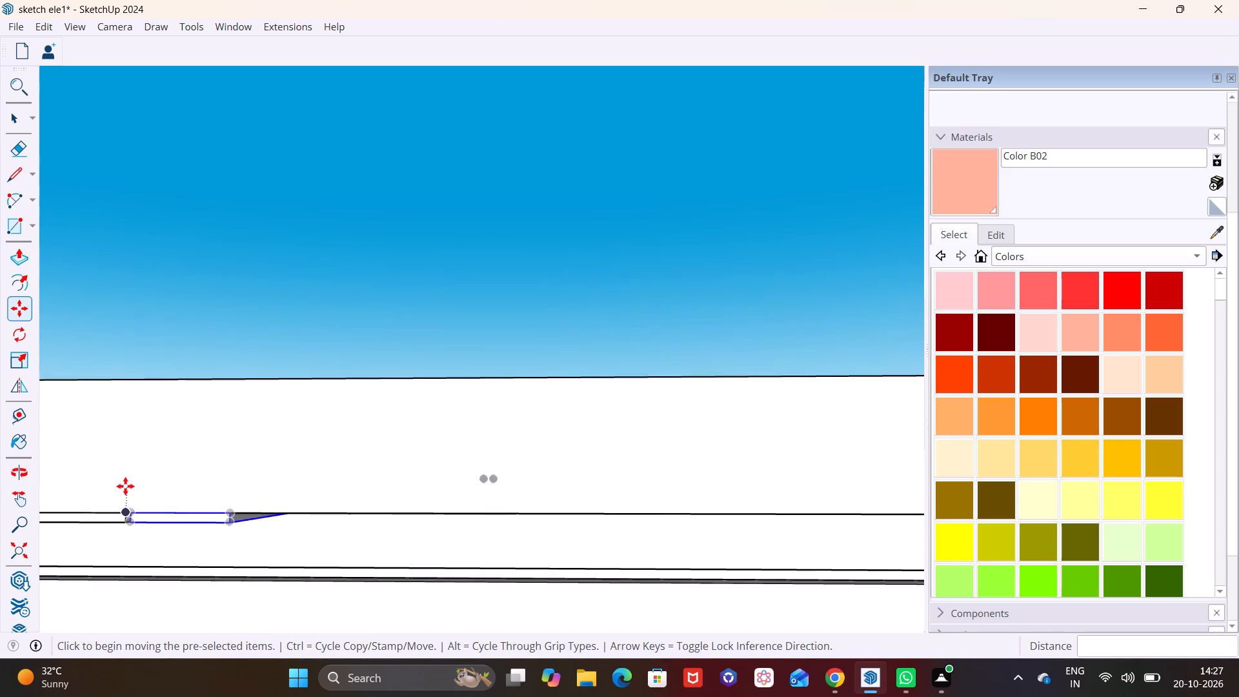
click(130, 514)
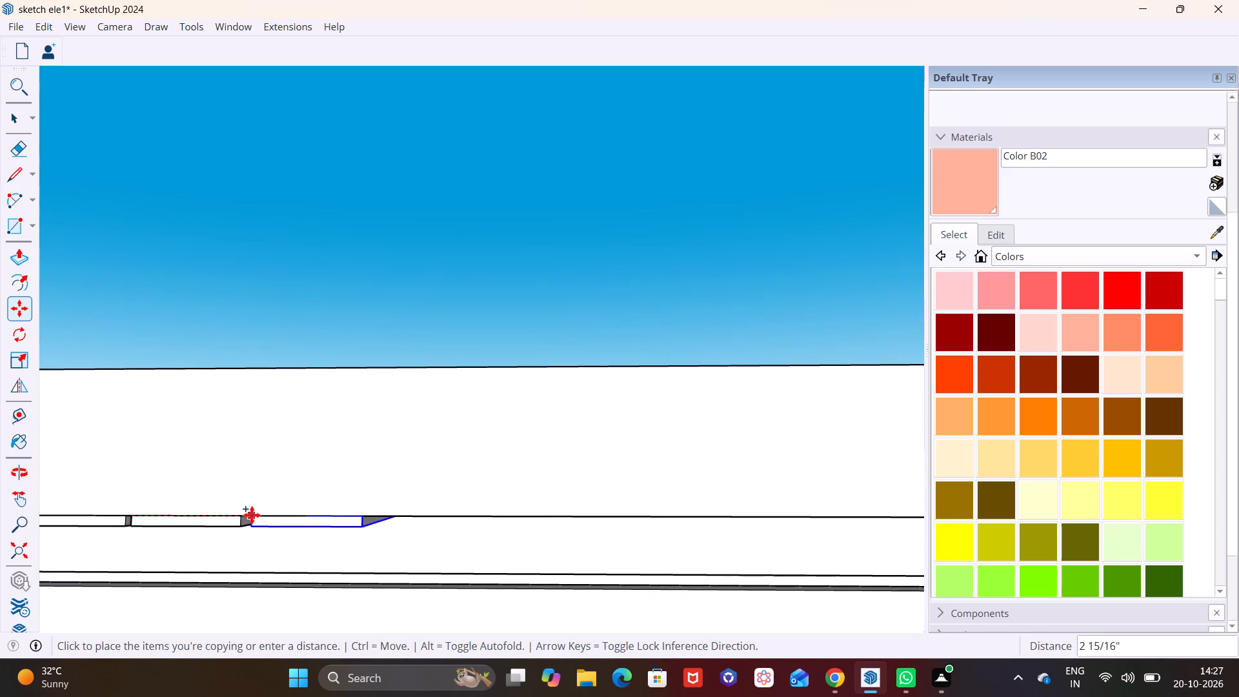
click(247, 514)
scroll(250, 514, up, 3)
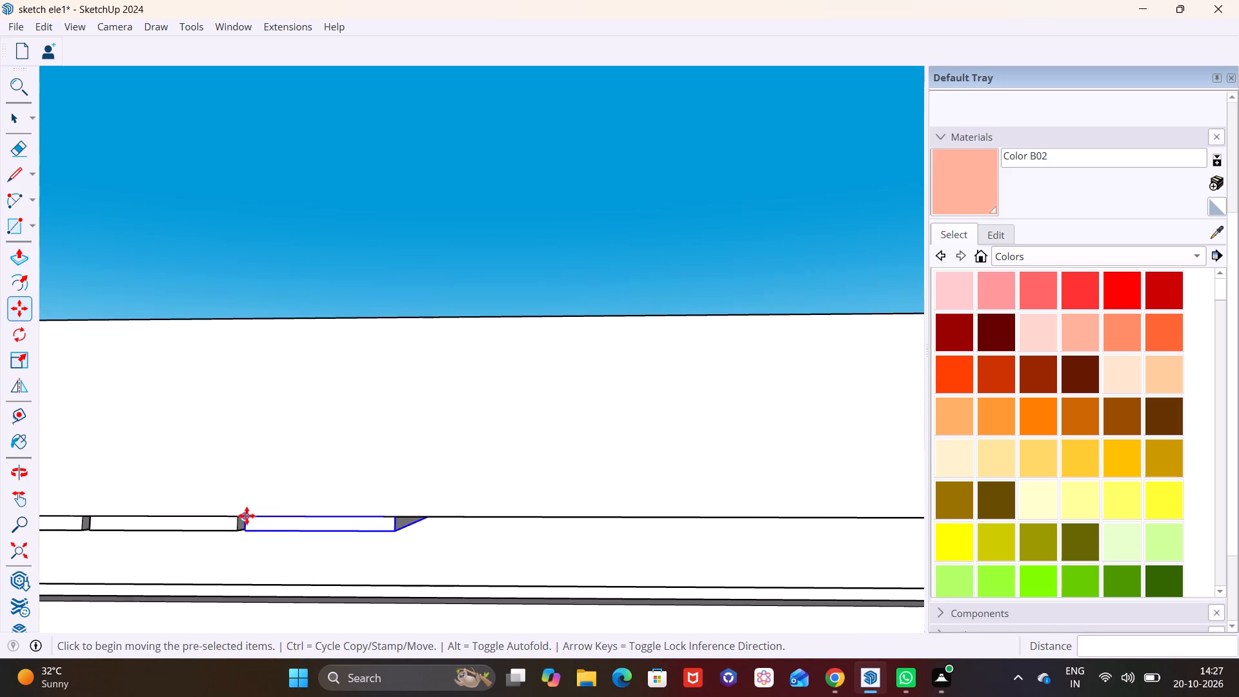
click(247, 516)
click(405, 520)
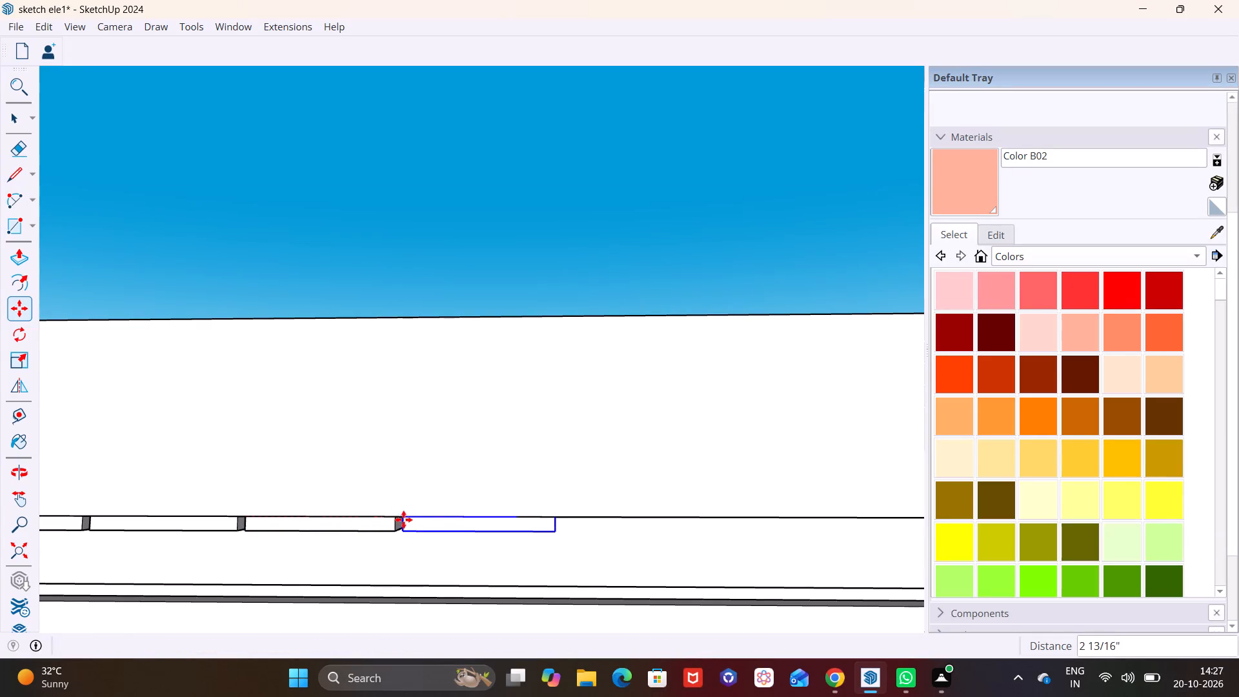
click(403, 516)
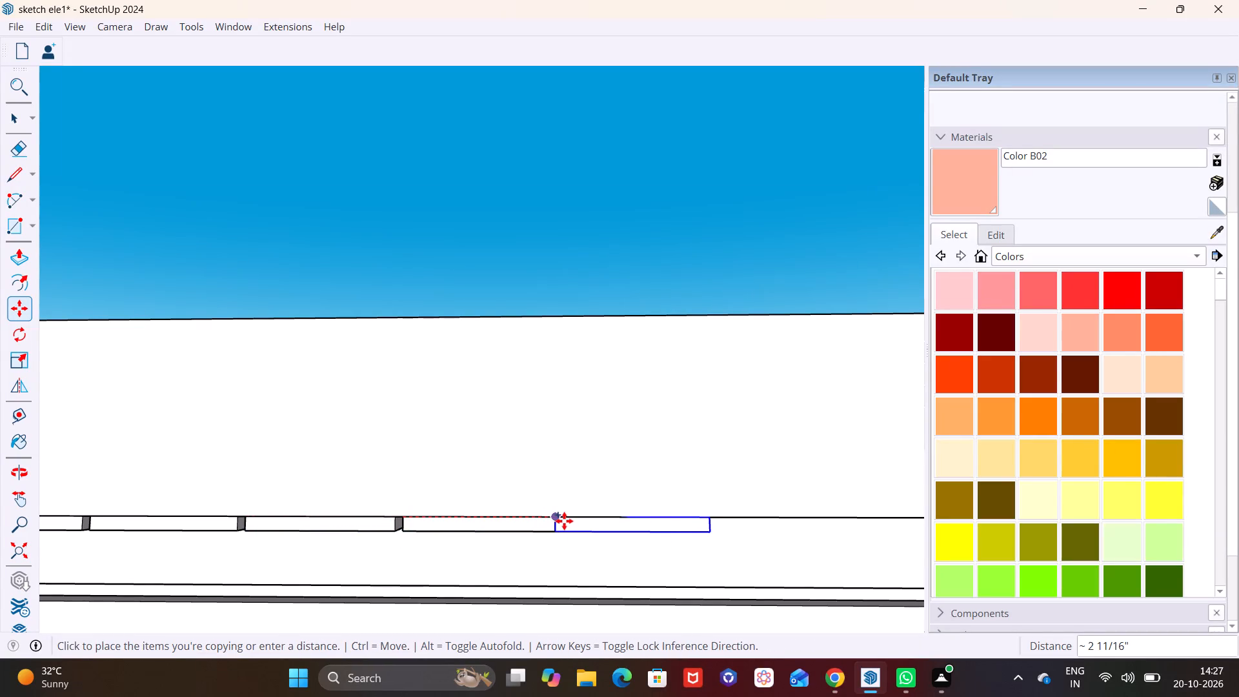
click(567, 521)
click(567, 520)
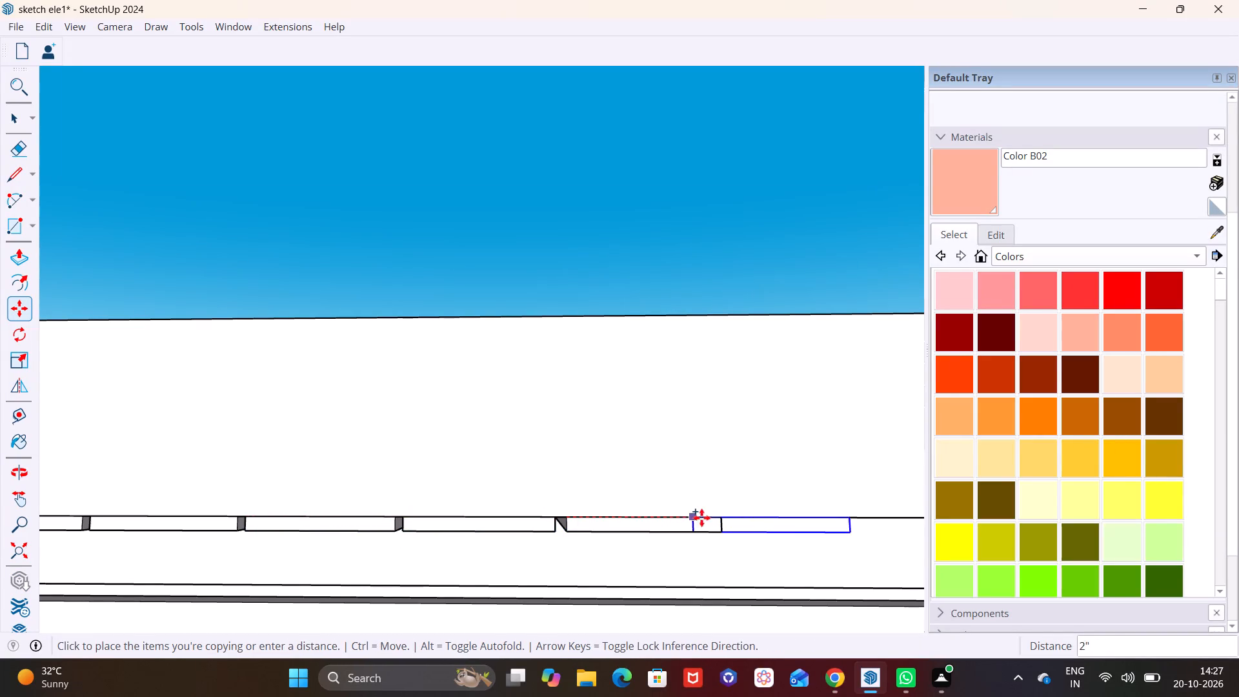
click(729, 519)
Add three more strip copies along the slab's bottom edge, two spaced about 2 7/8" and the last about 2 13/16".
scroll(666, 487, down, 7)
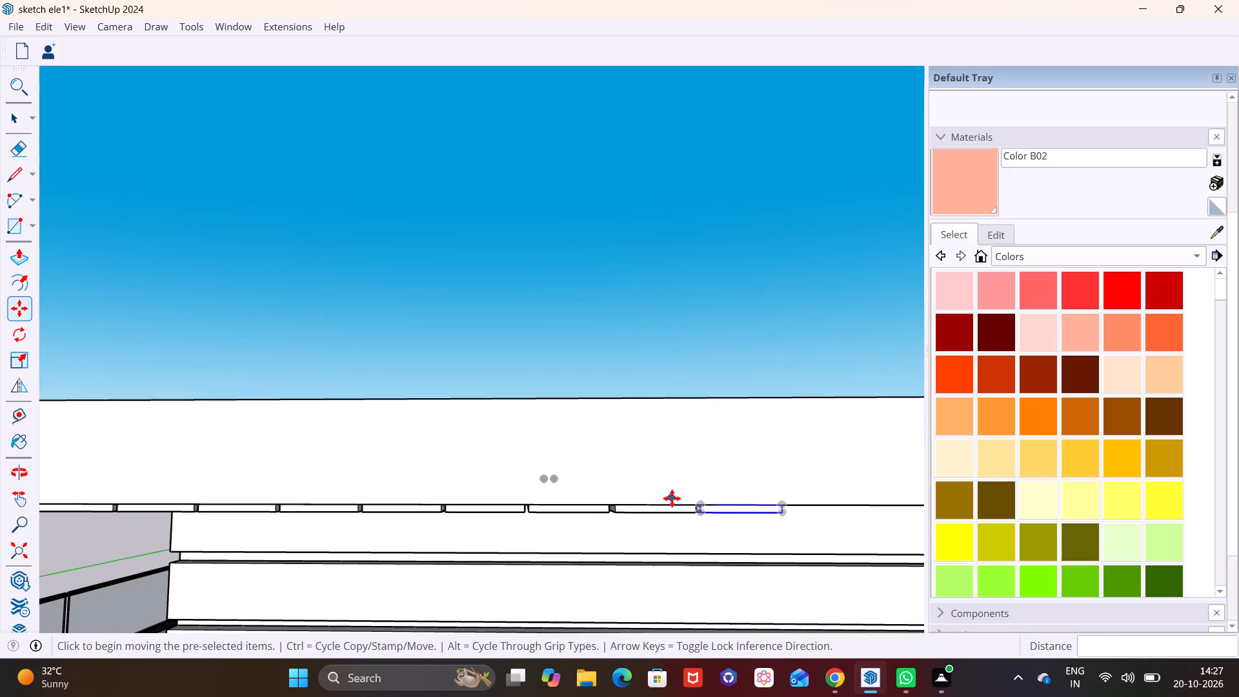
scroll(672, 498, down, 8)
shift+middle_drag(714, 507, 209, 496)
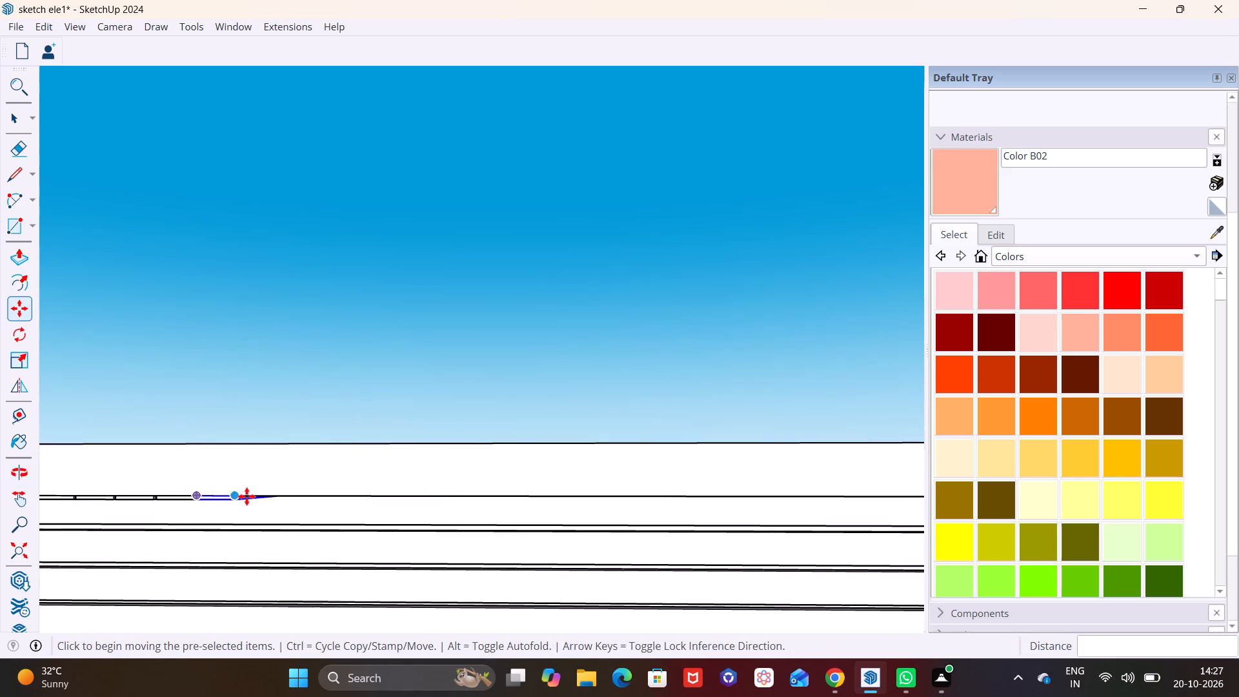
scroll(247, 496, up, 6)
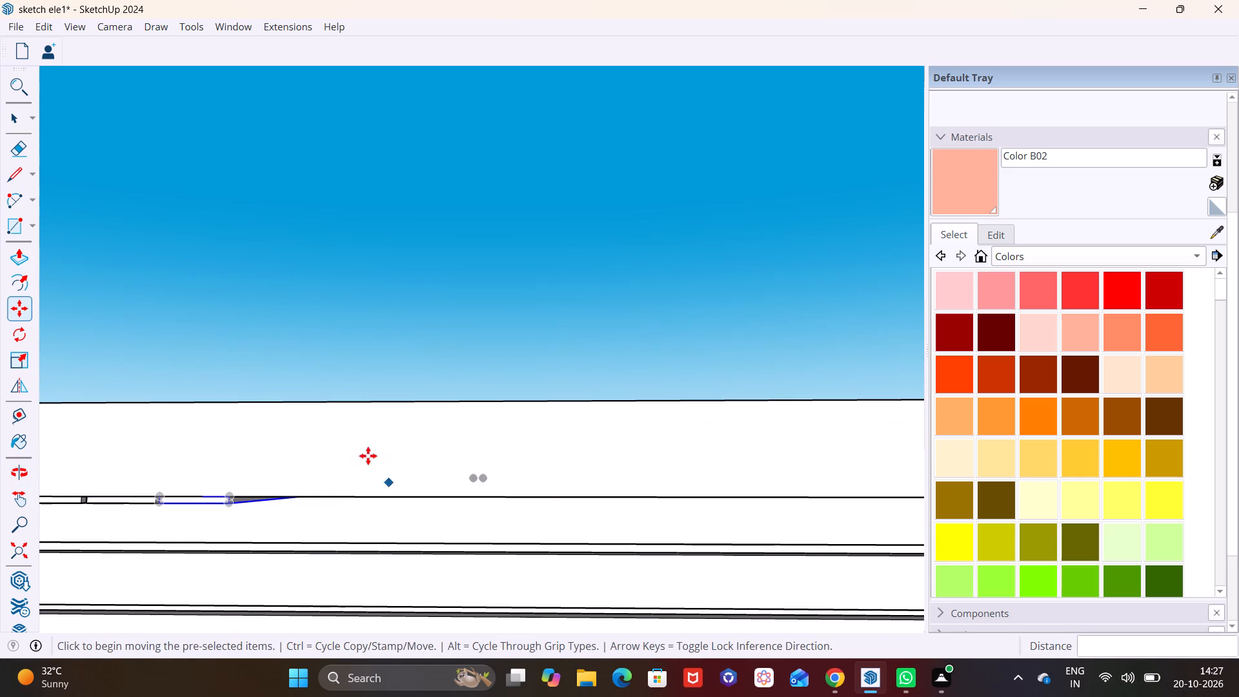
click(163, 496)
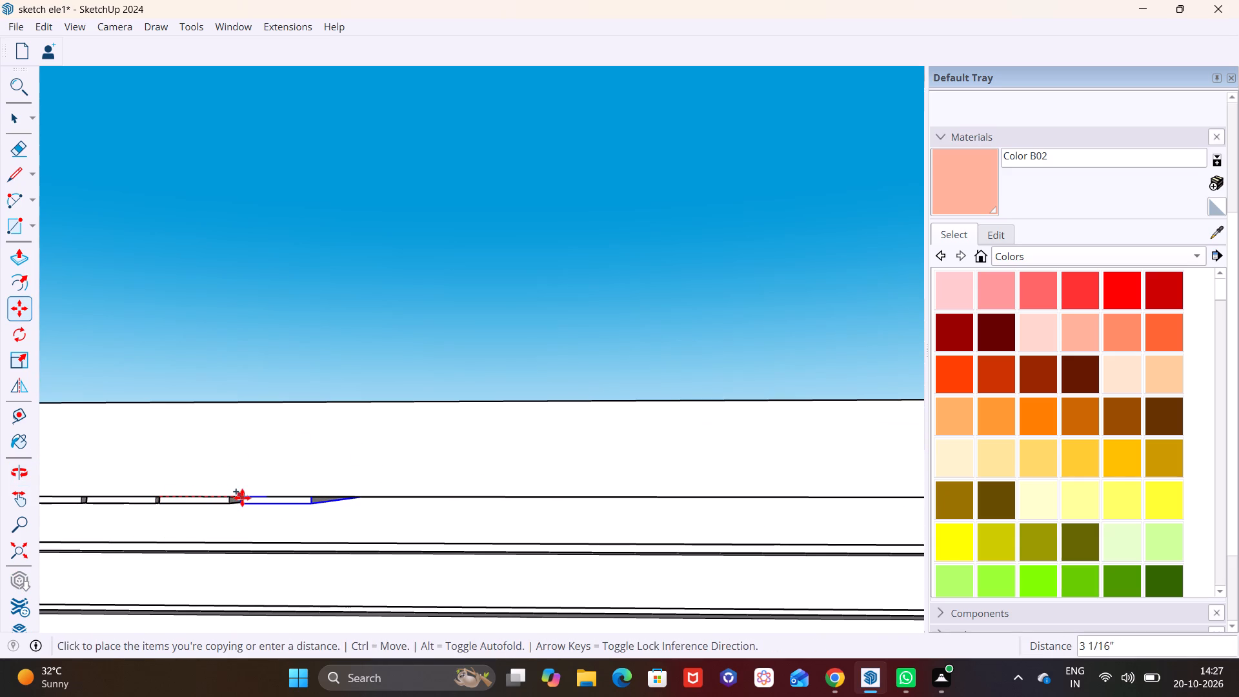
scroll(243, 493, up, 9)
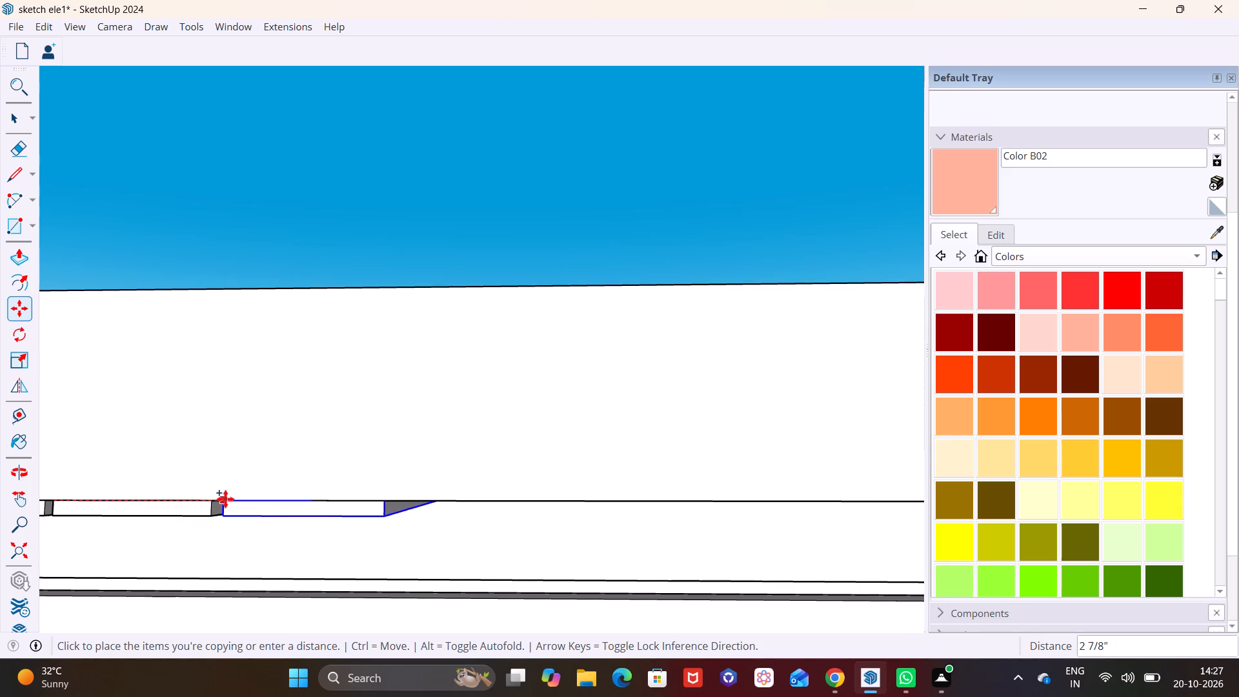
click(225, 499)
click(222, 501)
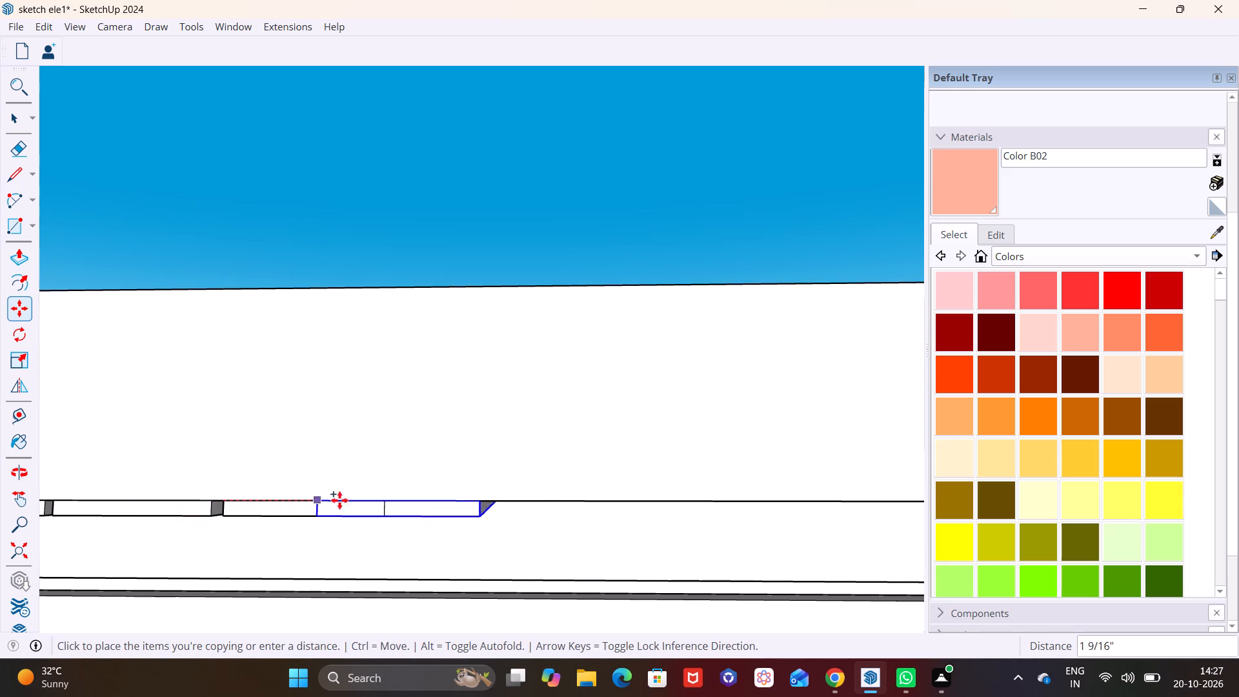
click(396, 506)
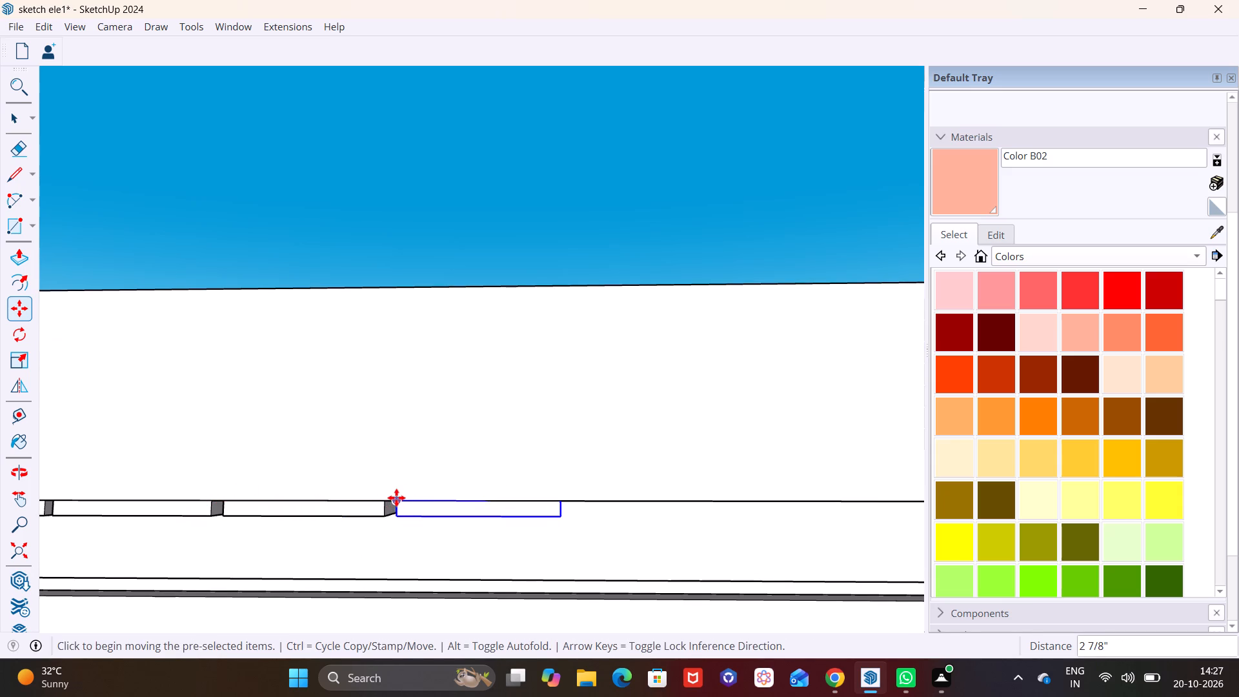
click(396, 498)
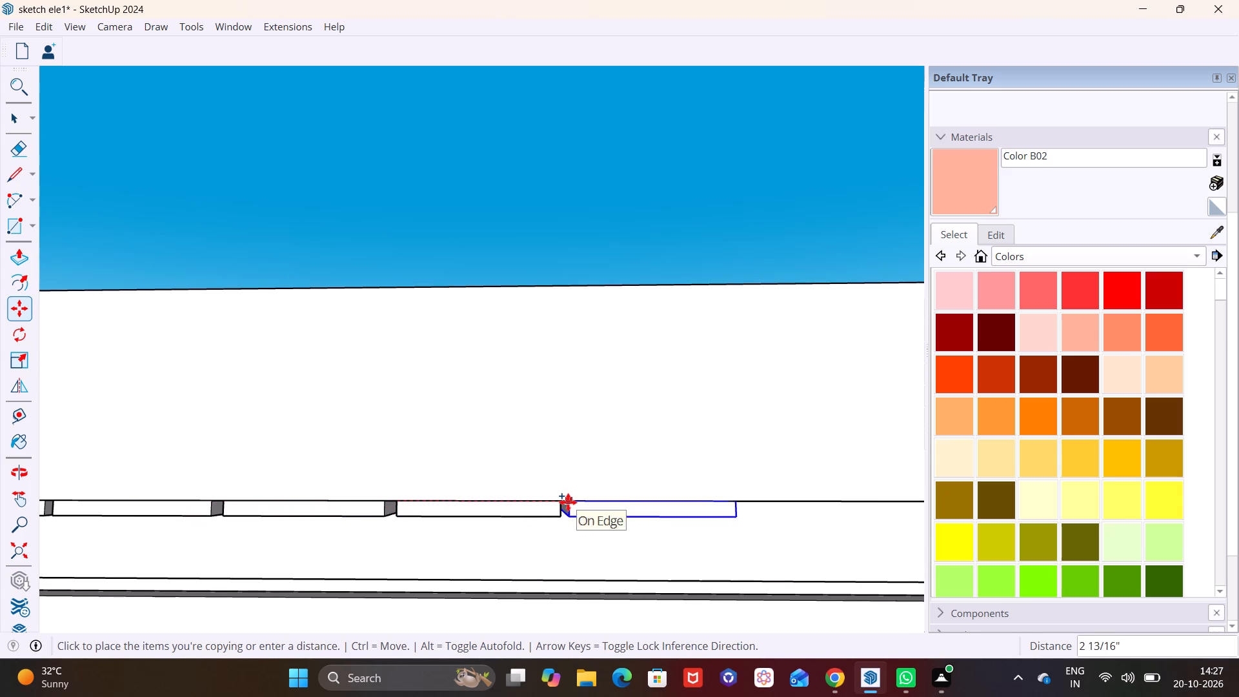
click(569, 502)
Continue the underside row with three more strip copies at about 2 7/8" spacing.
scroll(579, 492, down, 7)
shift+middle_drag(640, 505, 567, 510)
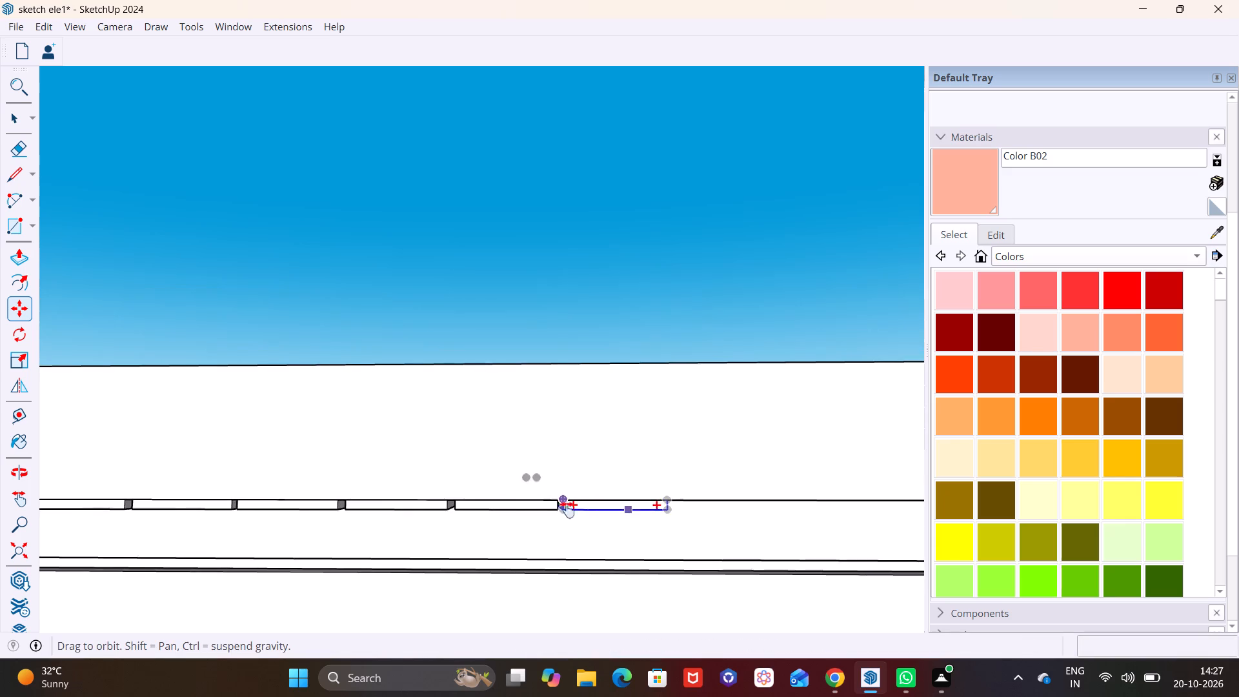
shift+middle_drag(567, 510, 144, 506)
click(83, 498)
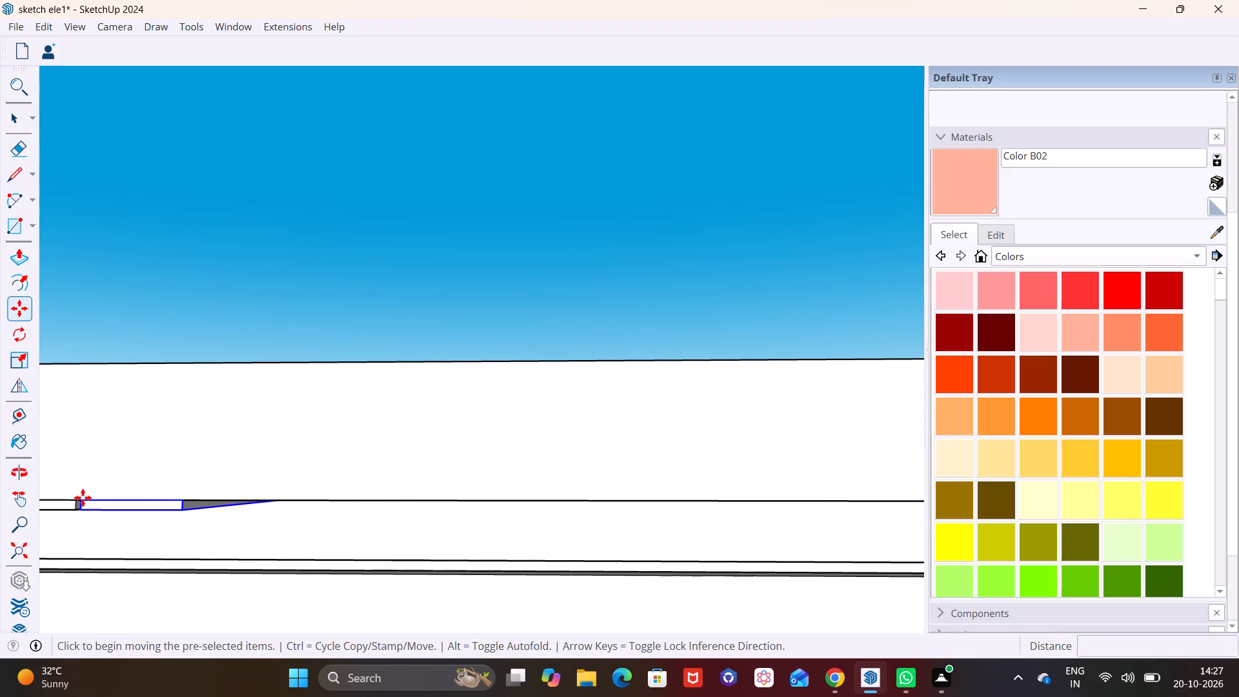
click(188, 500)
click(187, 500)
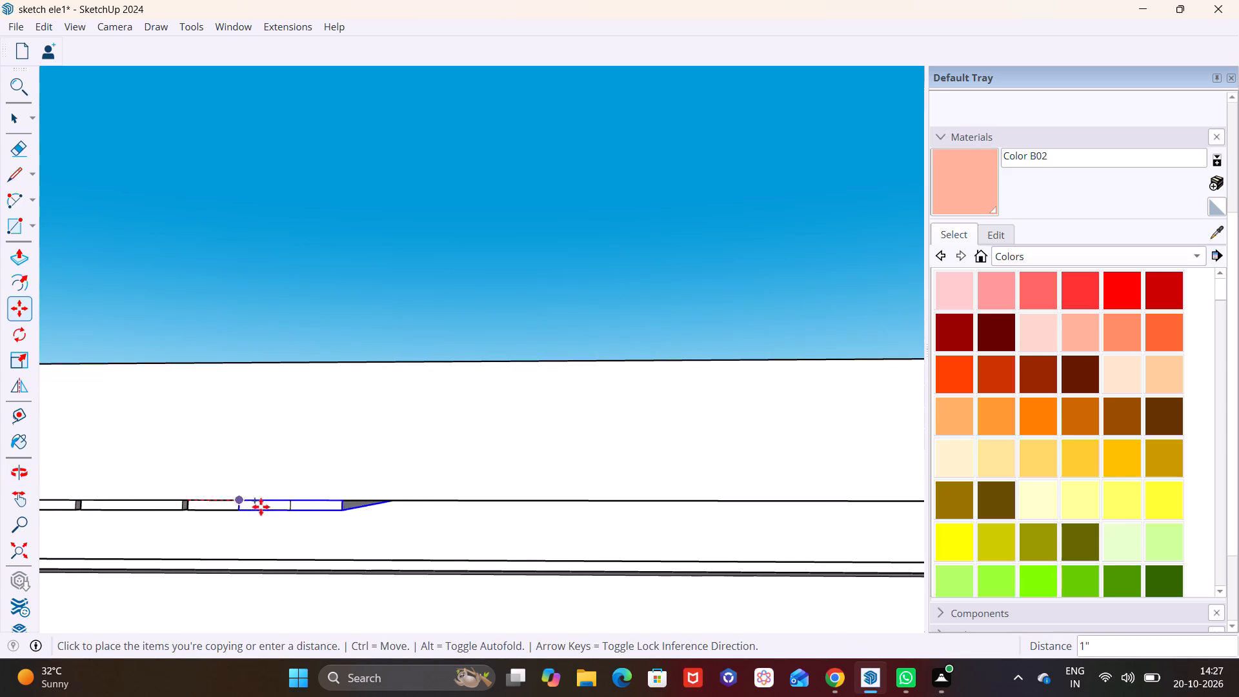
click(299, 503)
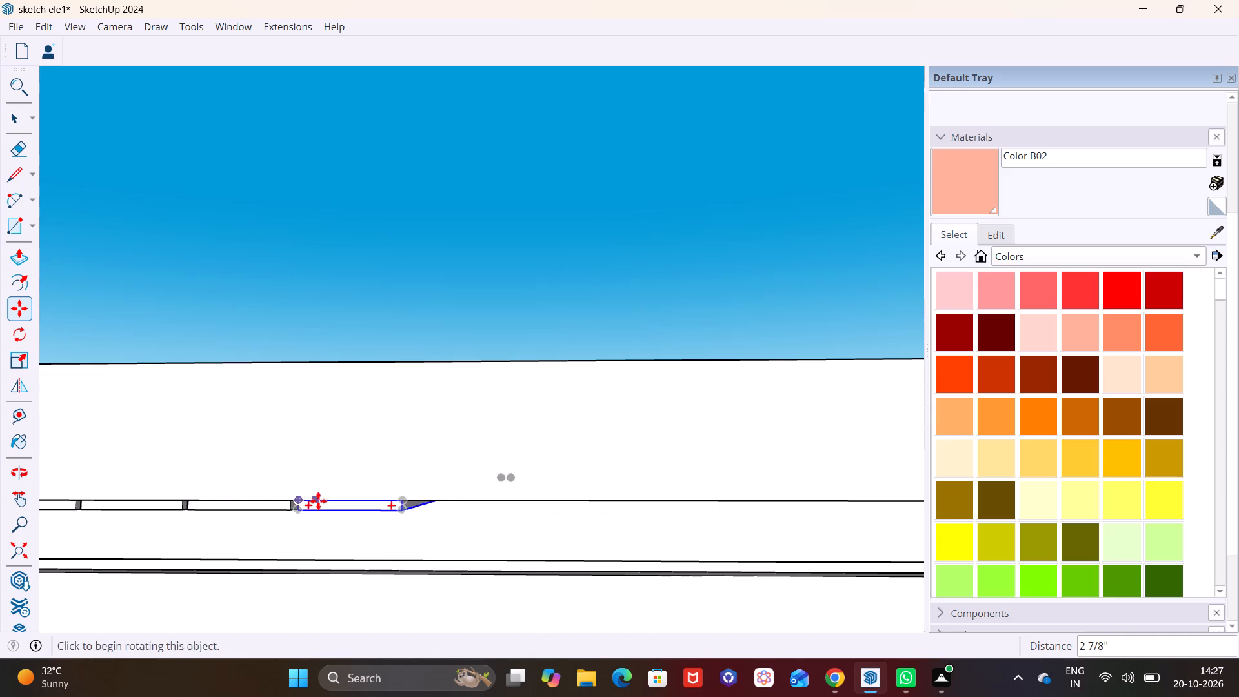
click(301, 500)
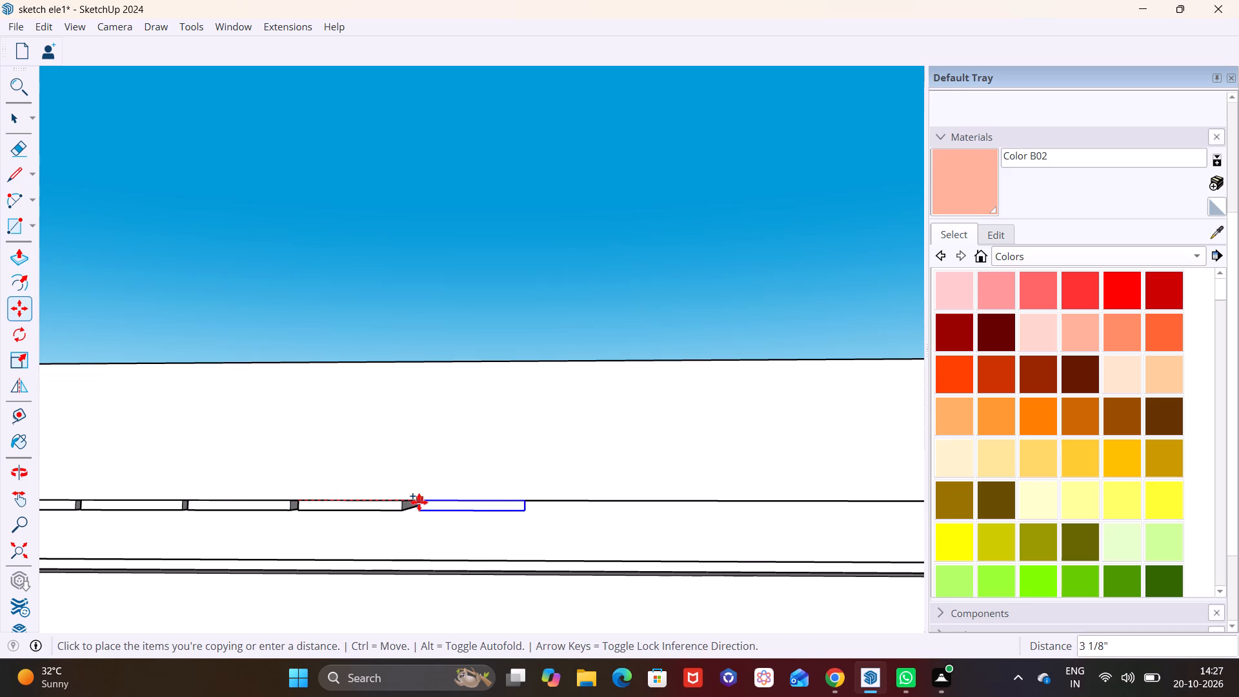
click(414, 502)
Copy the end strip three more times along the slab's bottom edge, spaced about 2 15/16", 3" and 2 7/8".
click(408, 502)
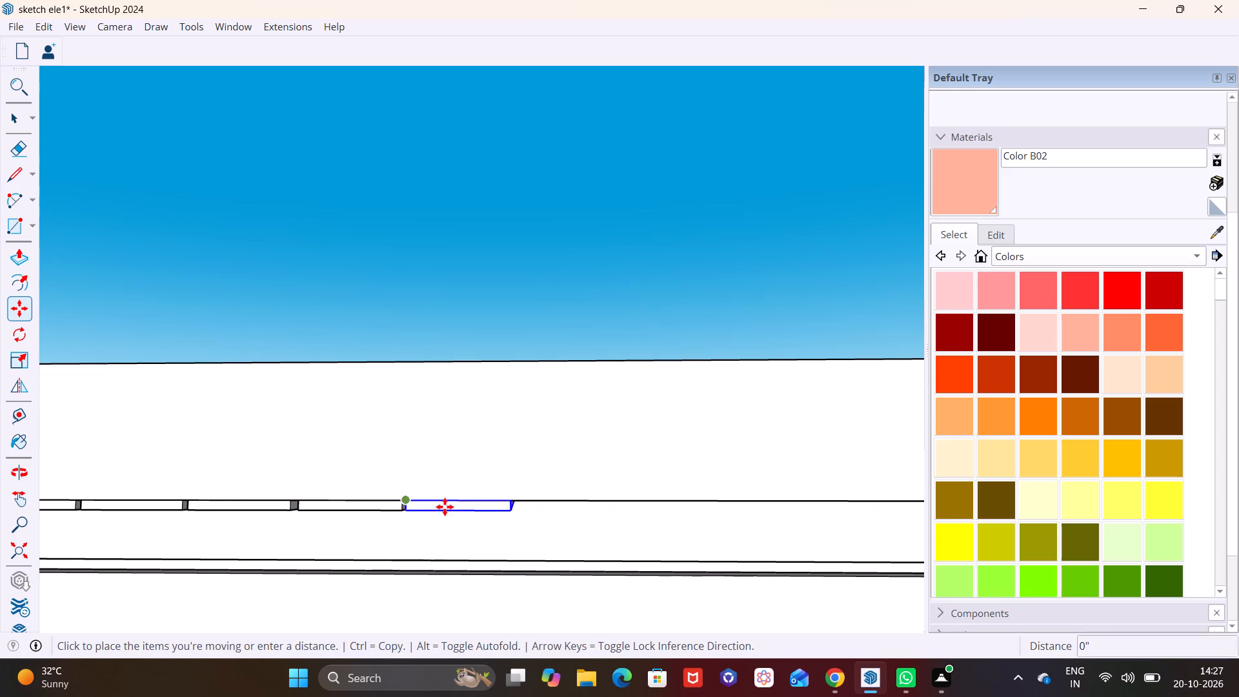
click(523, 505)
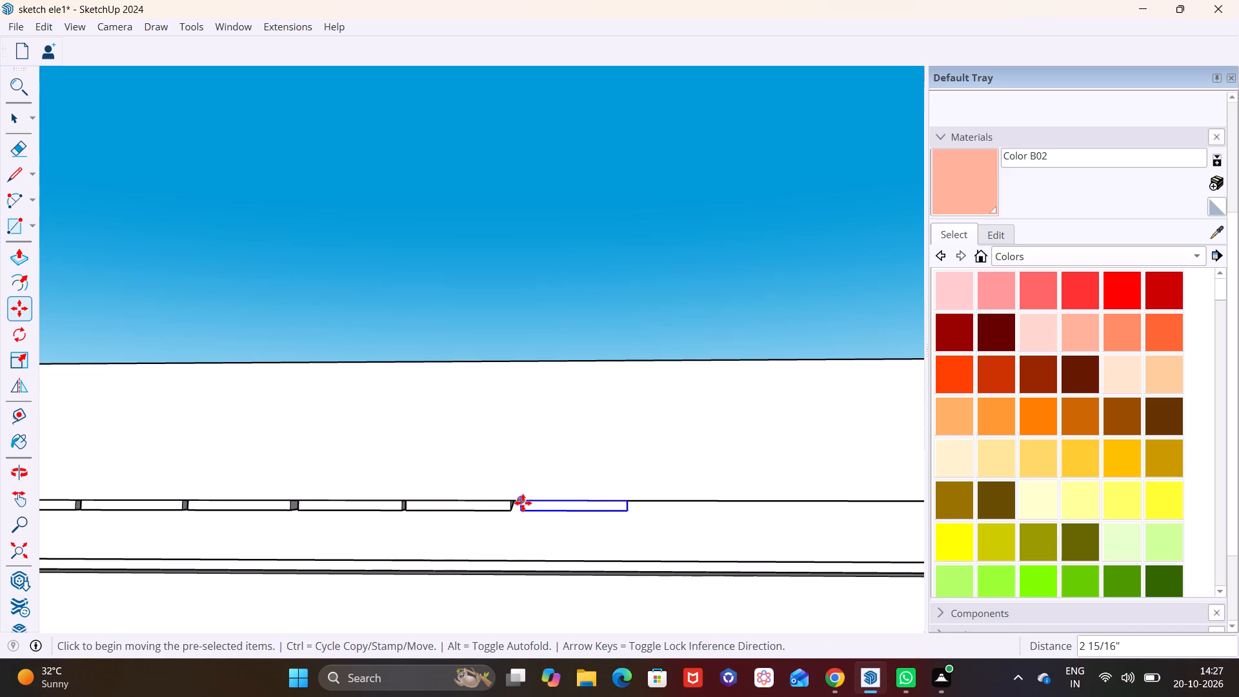
click(523, 503)
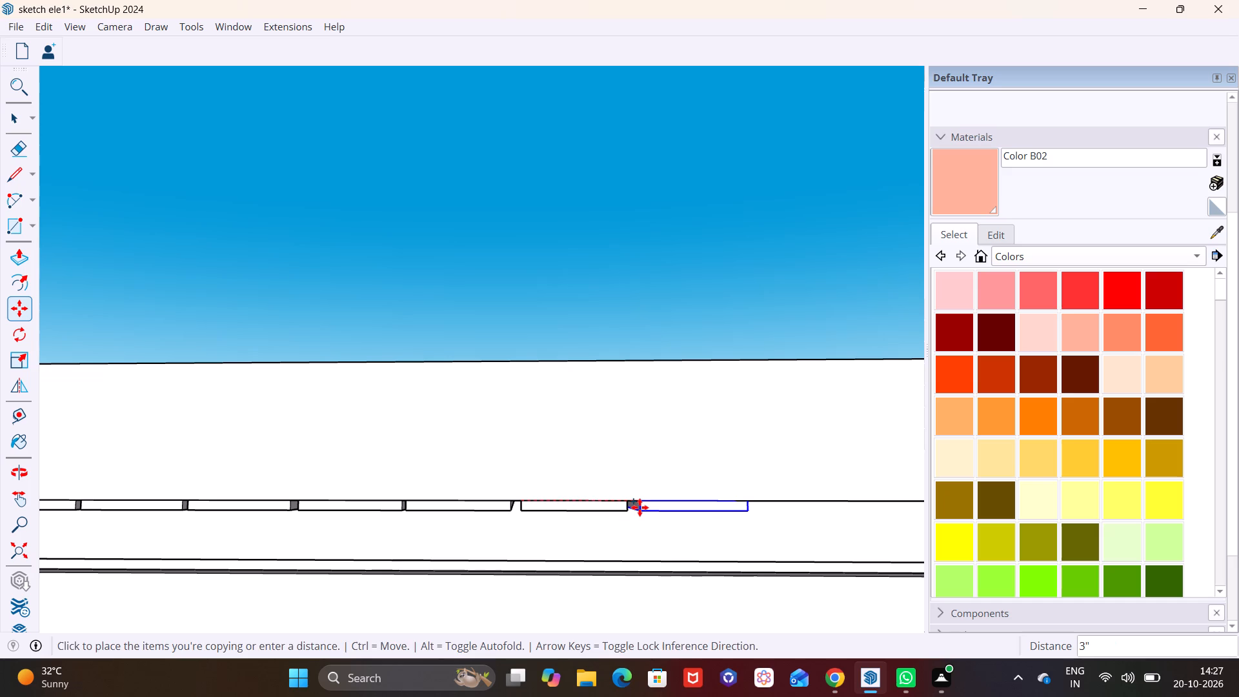
click(638, 507)
click(640, 504)
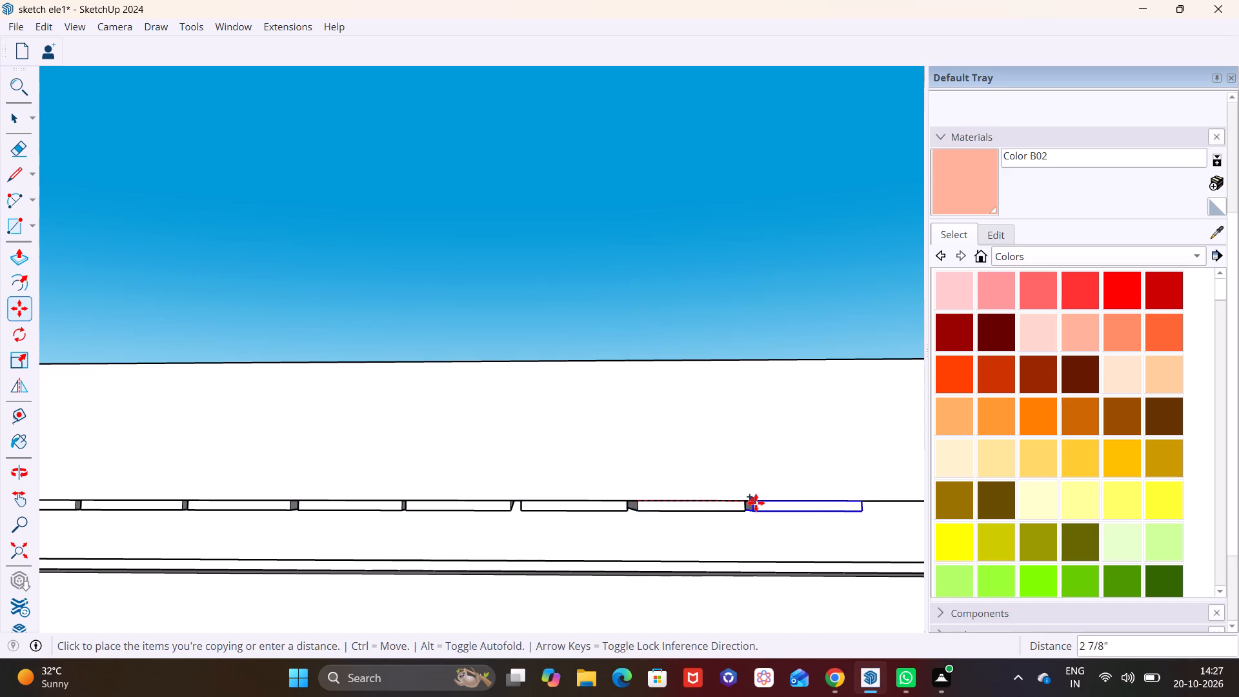
click(751, 503)
Copy the end strip four more times along the slab's bottom edge above the slatted wall, the last spaced about 3".
scroll(674, 498, down, 10)
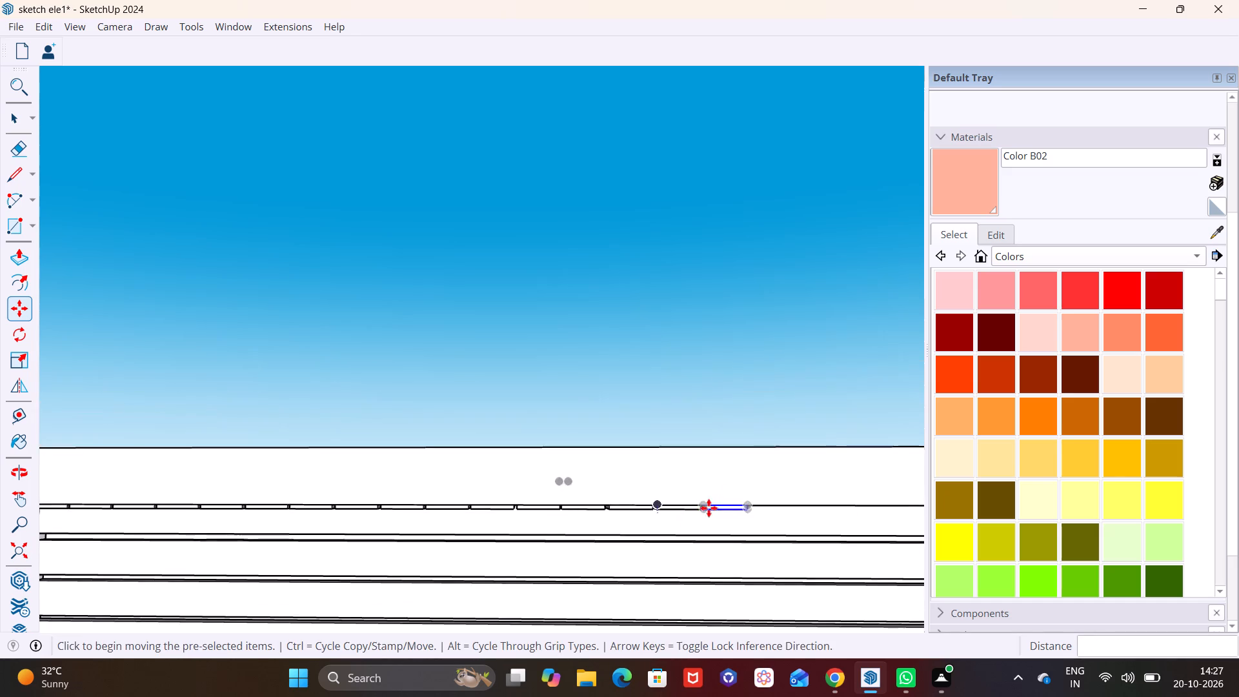
shift+middle_drag(730, 496, 172, 490)
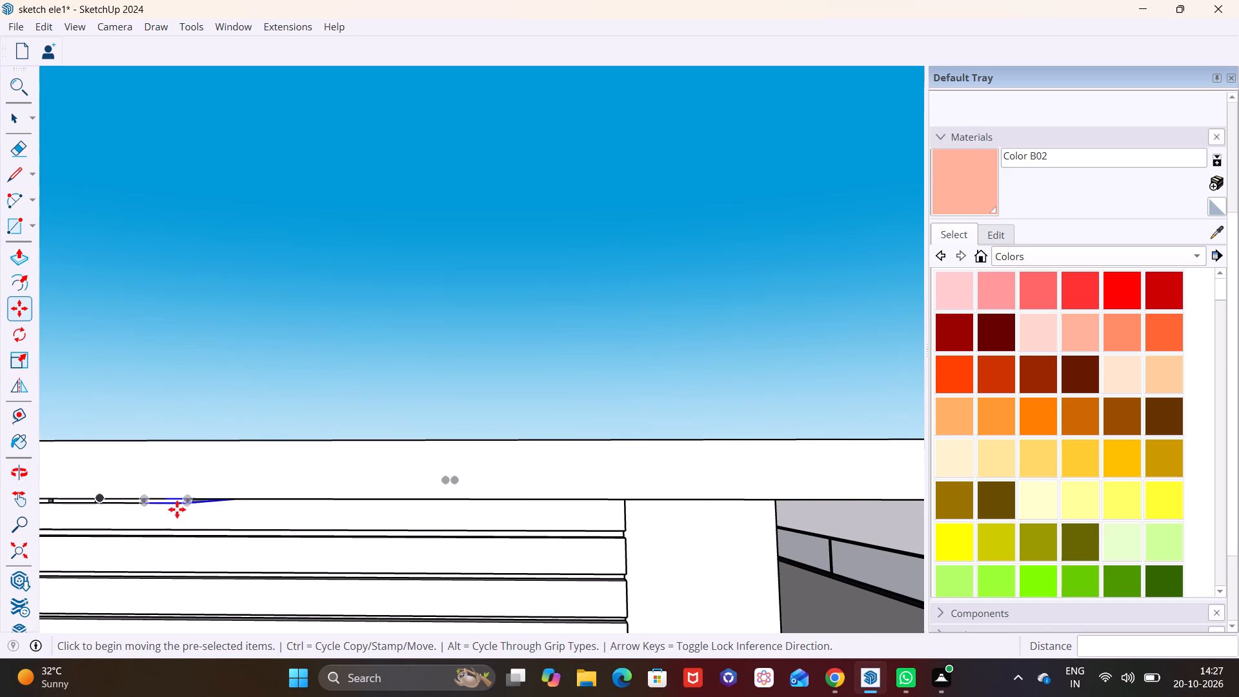
click(148, 499)
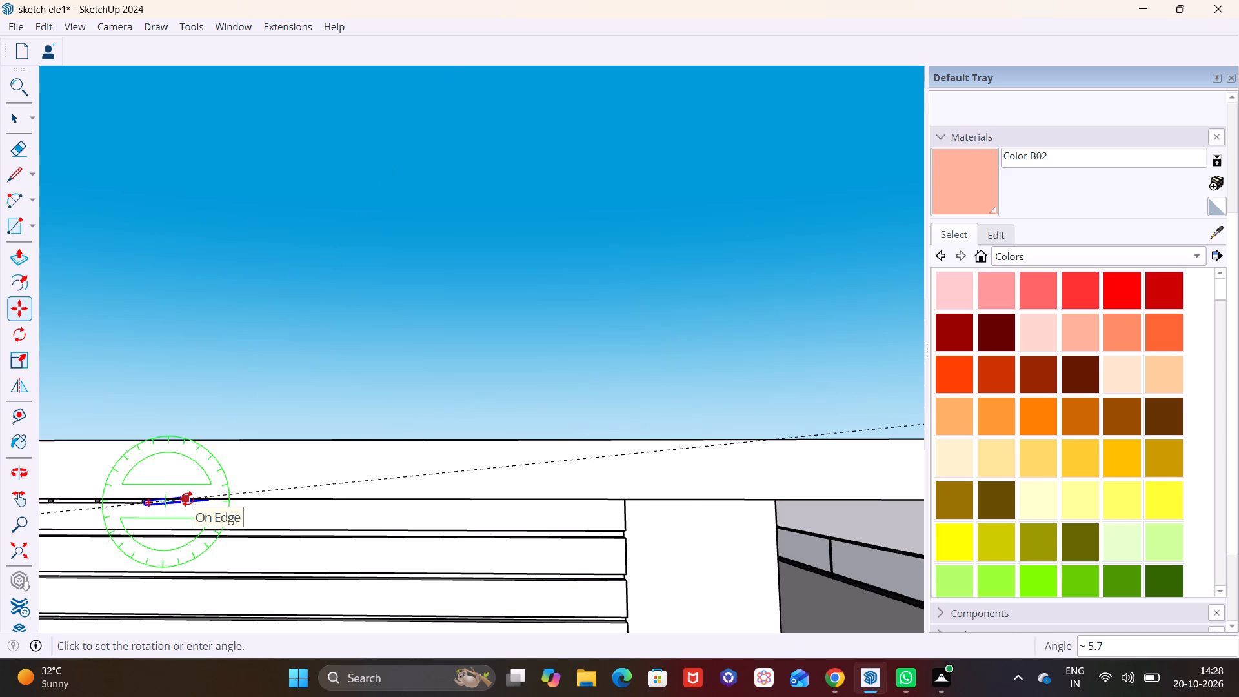
key(Escape)
key(m)
scroll(157, 501, up, 4)
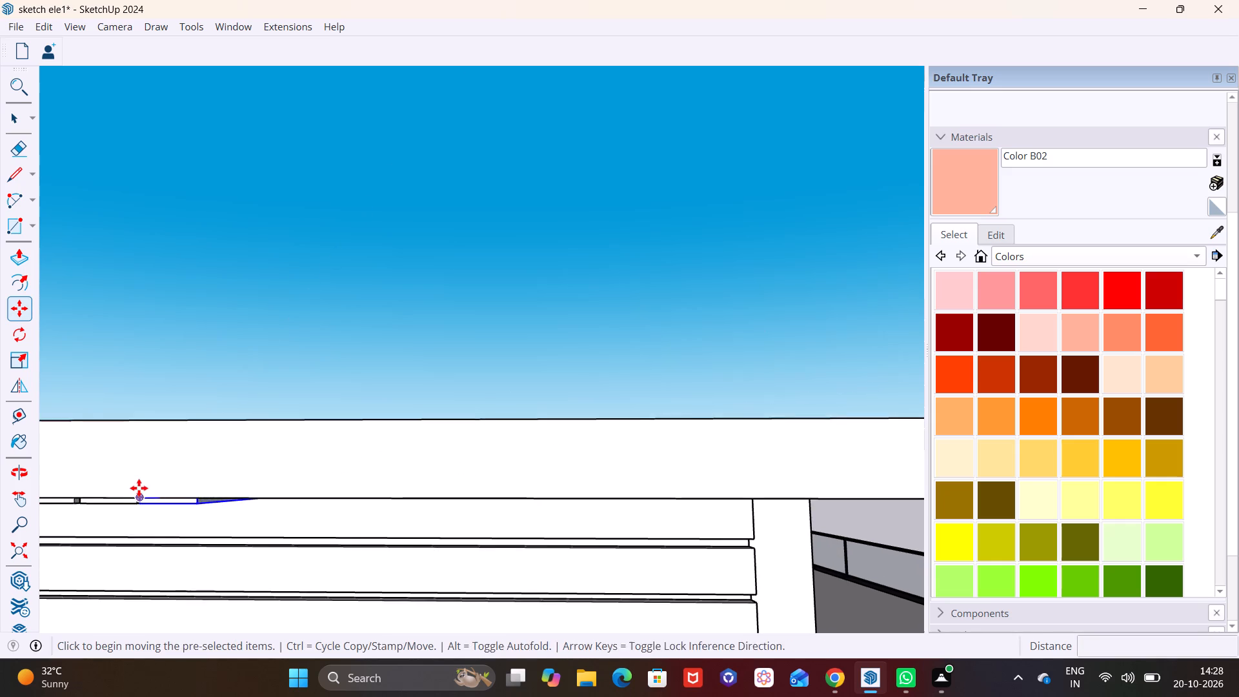
scroll(139, 488, up, 2)
click(138, 499)
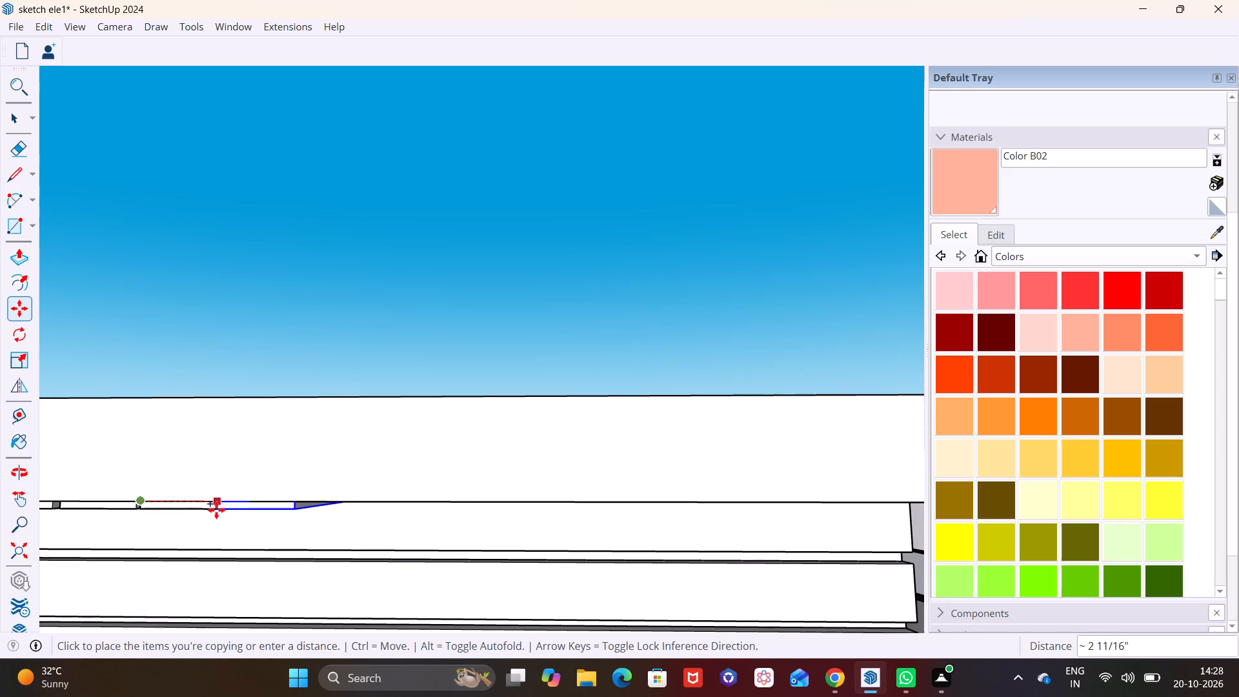
click(225, 505)
click(226, 500)
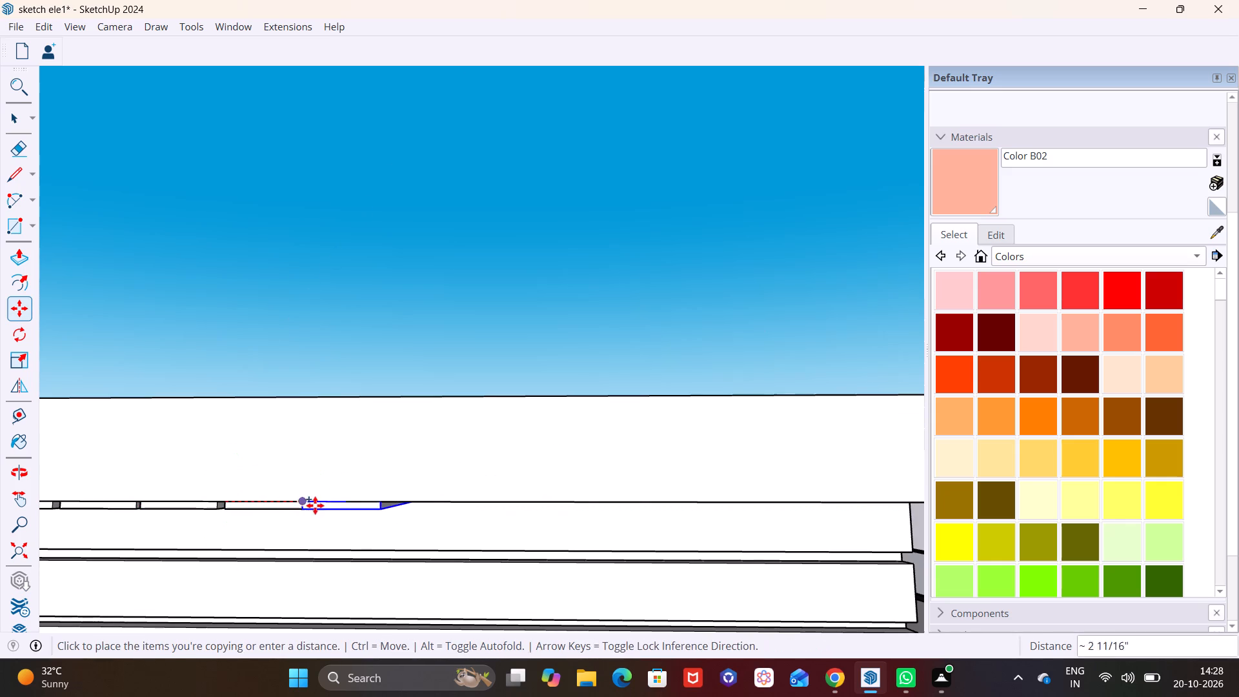
click(313, 504)
click(311, 504)
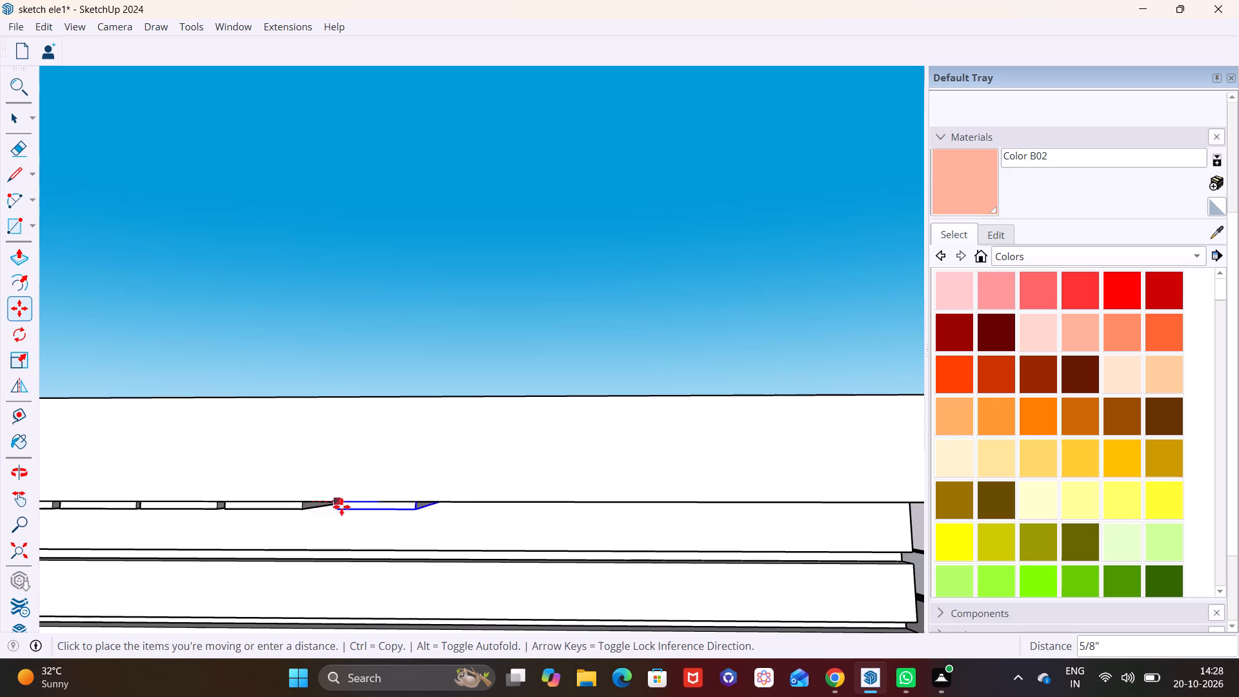
click(403, 506)
click(405, 501)
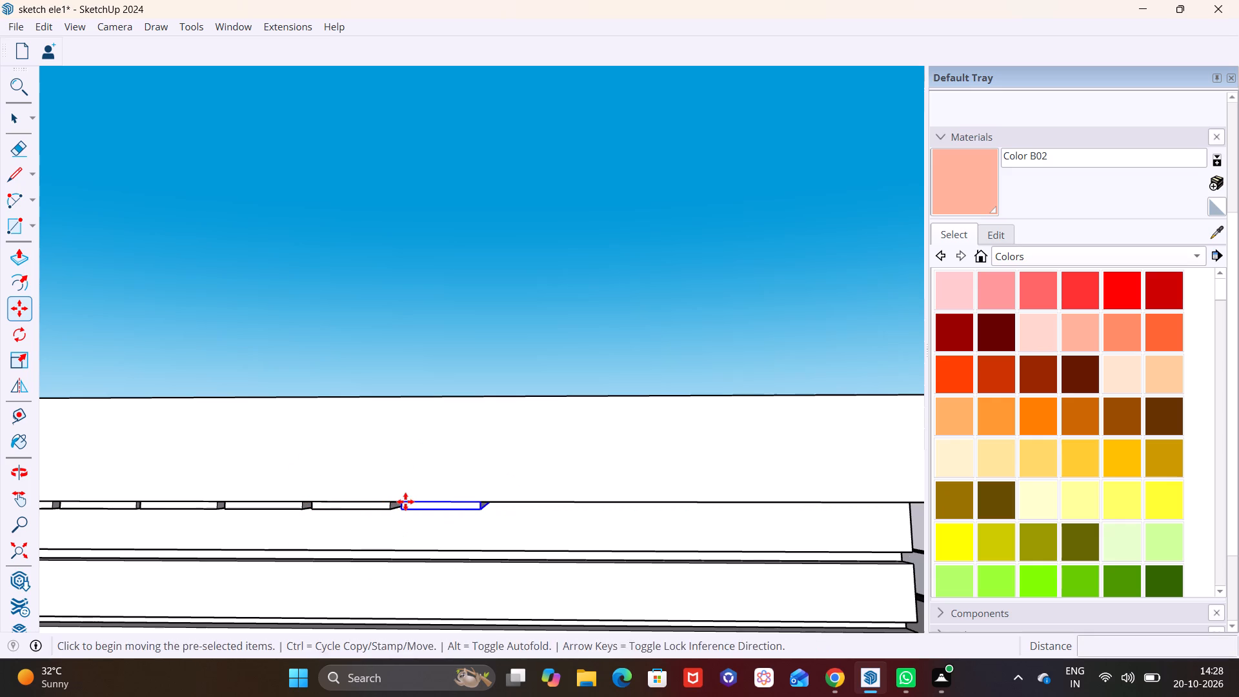
click(490, 503)
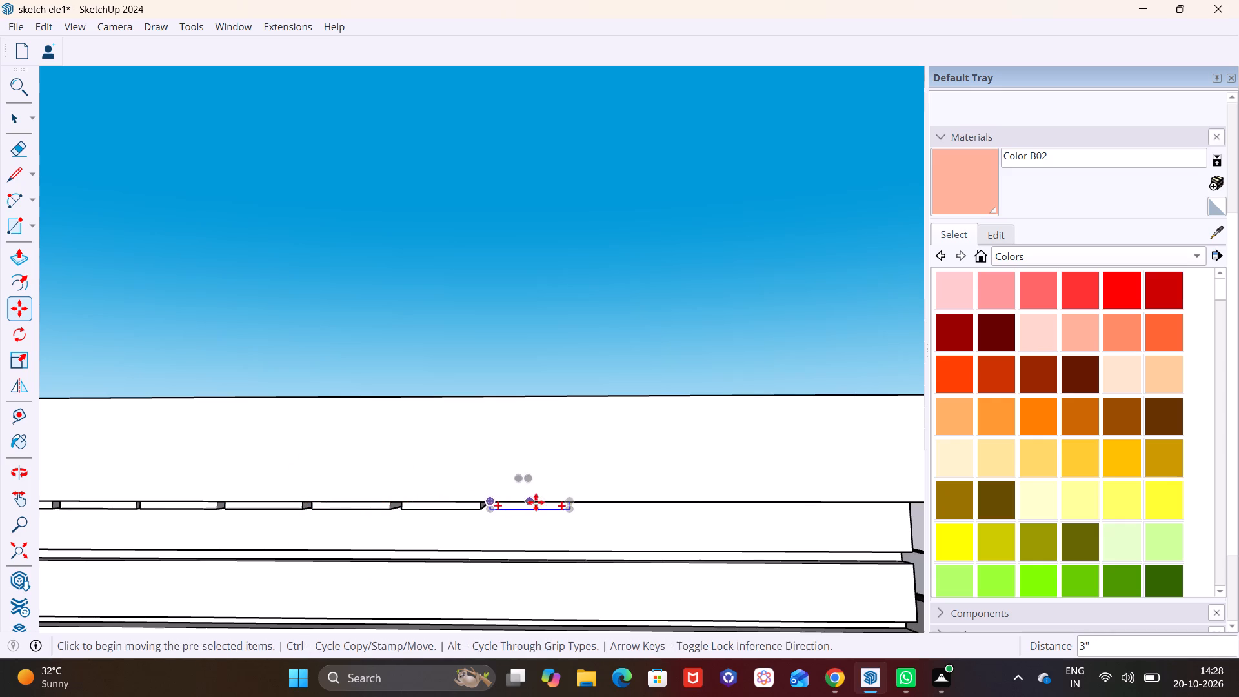
Continue the underside row with three more strip copies, spaced about 3", 3 5/16" and 2 15/16".
click(496, 502)
key(space)
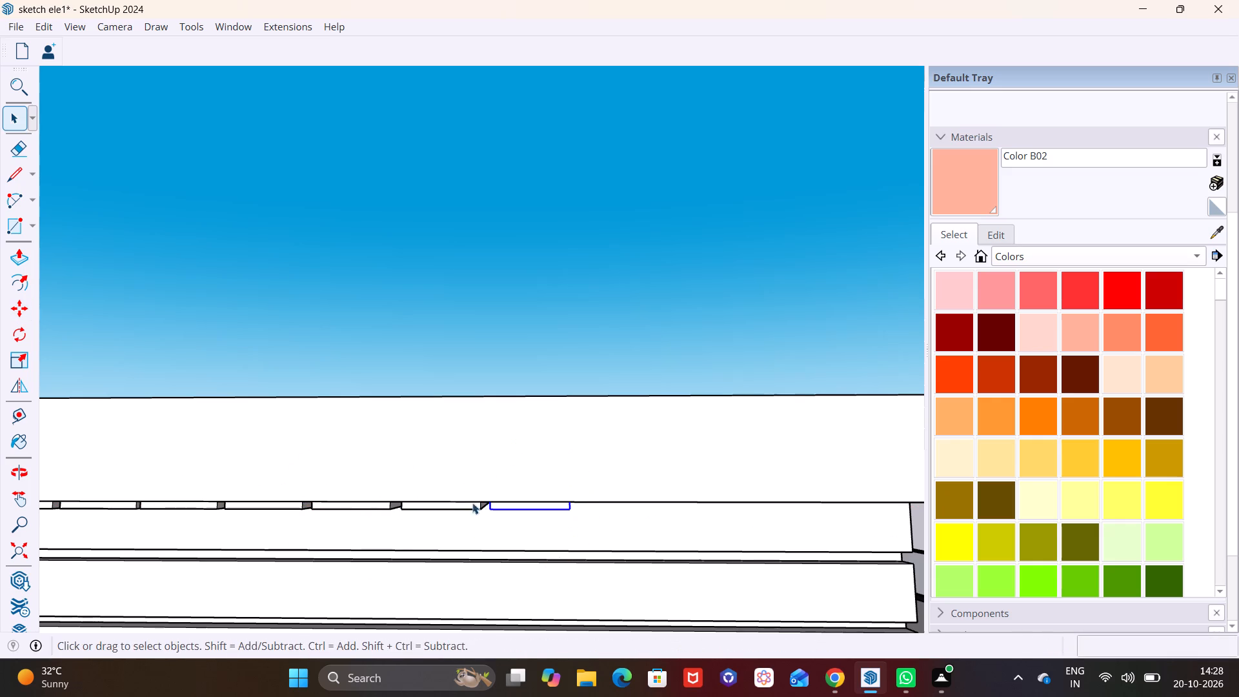
key(m)
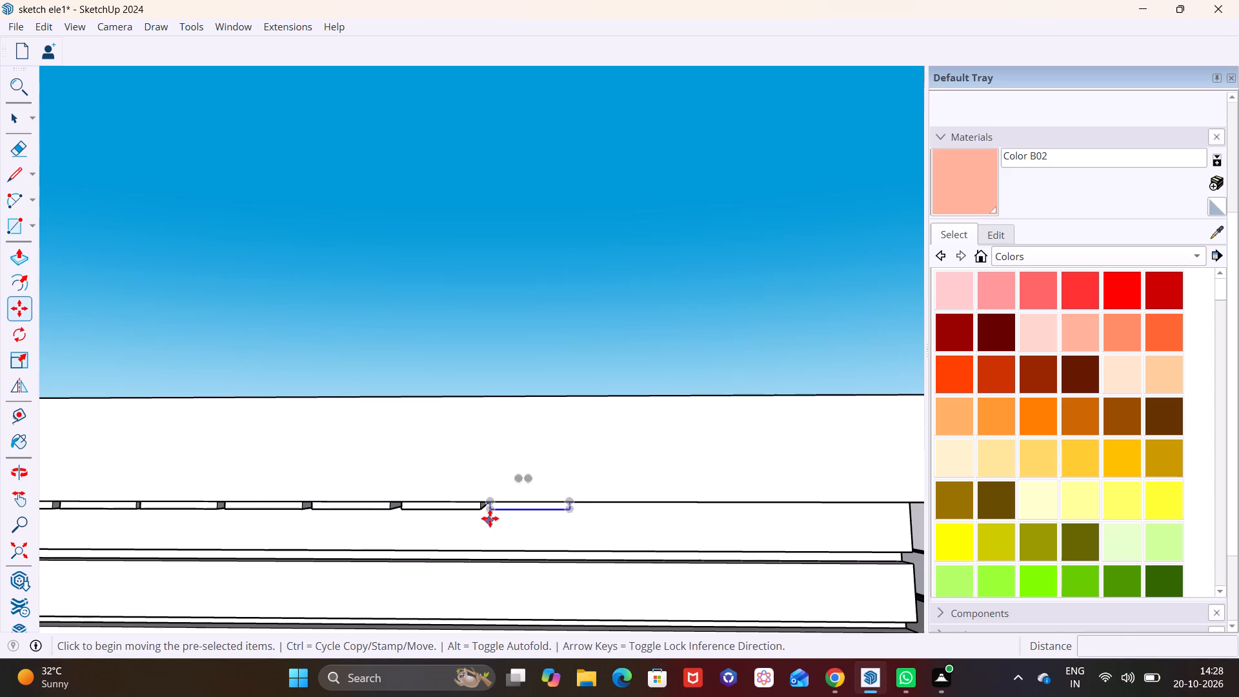
click(494, 503)
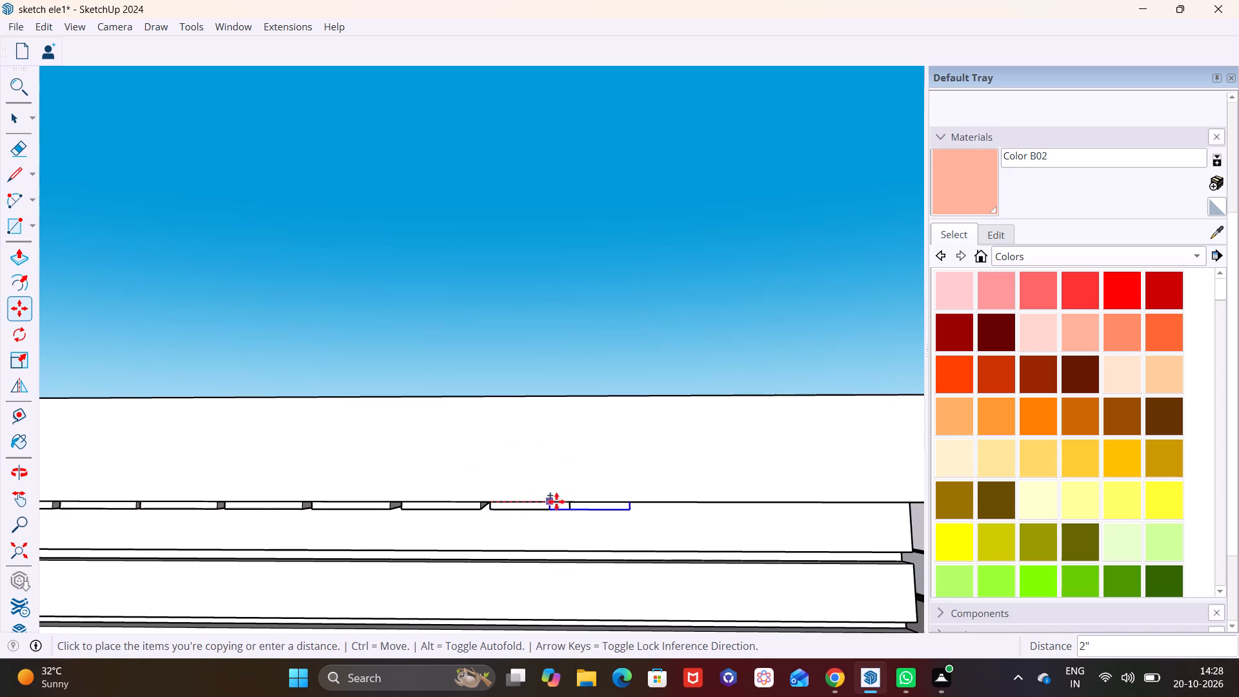
click(579, 501)
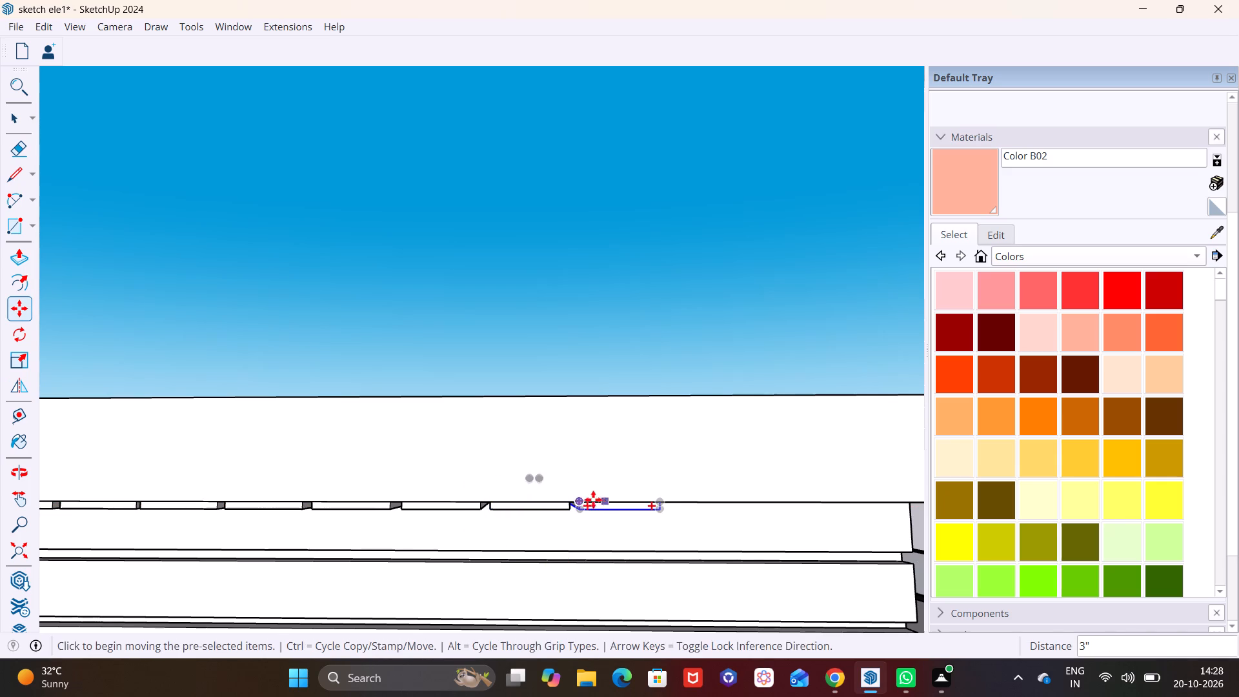
click(578, 501)
click(669, 505)
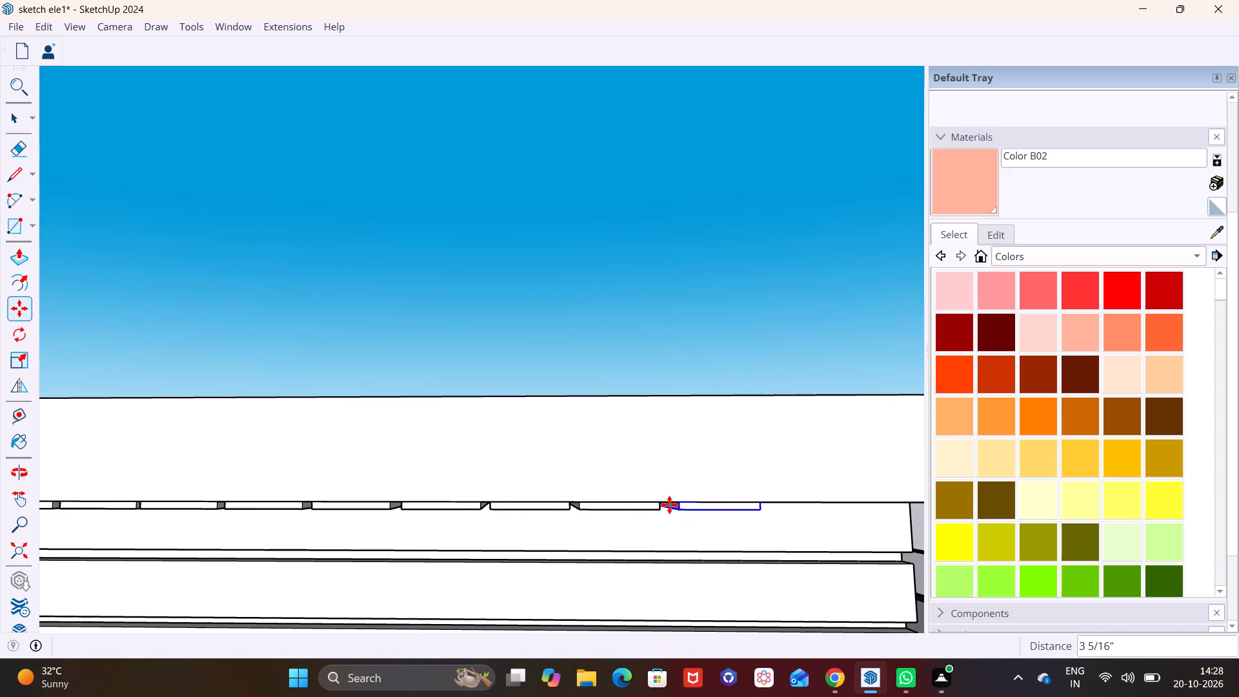
click(678, 505)
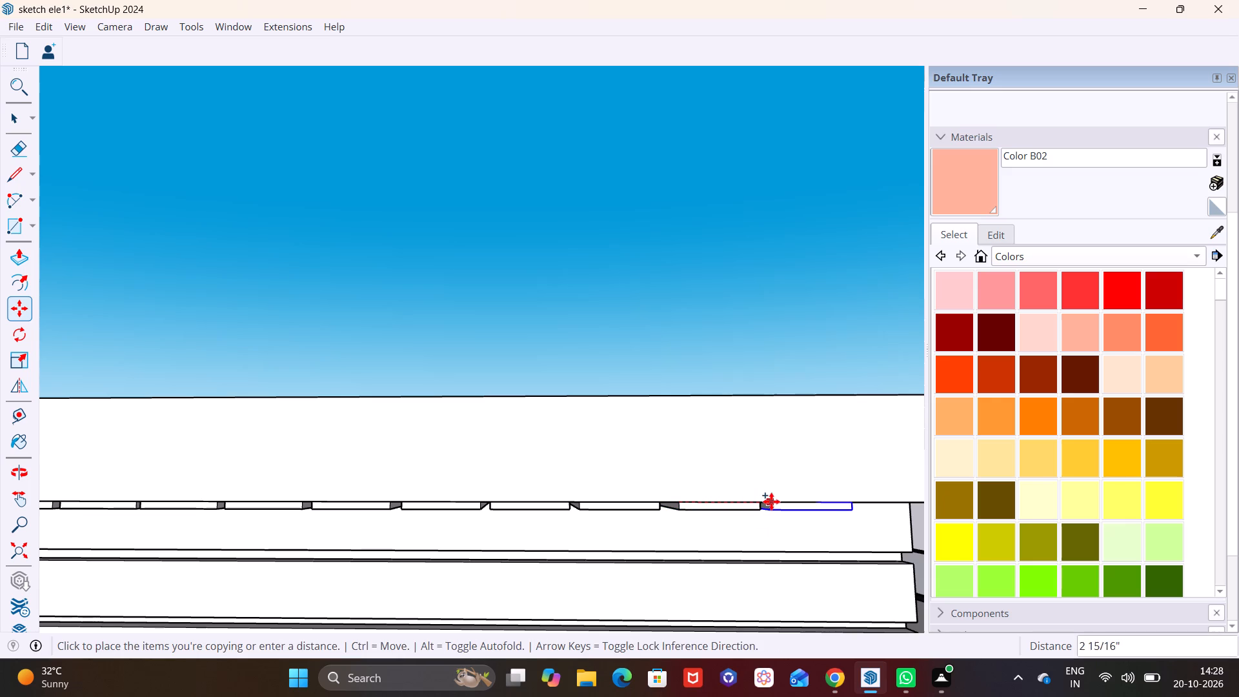
click(771, 501)
Add two more strip copies toward the end of the slatted wall, the second spaced about 3".
scroll(669, 517, down, 8)
shift+middle_drag(716, 513, 468, 515)
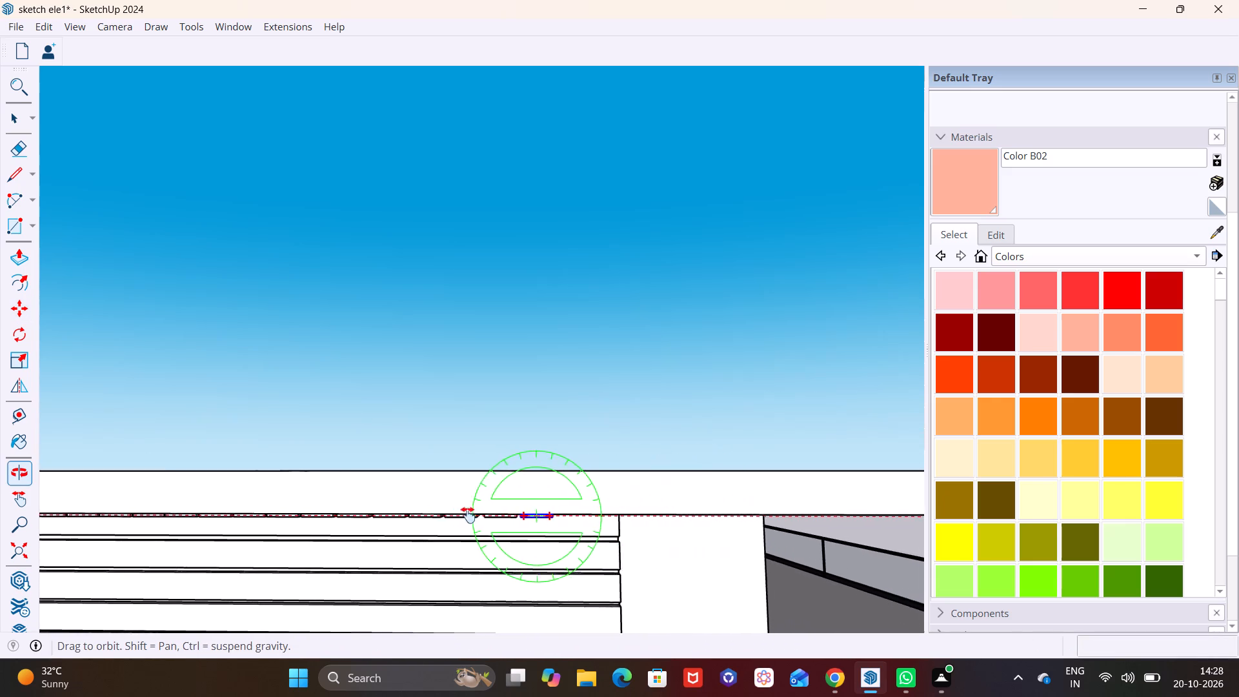
shift+middle_drag(468, 515, 234, 515)
scroll(459, 532, down, 4)
shift+middle_drag(428, 532, 378, 527)
scroll(362, 523, up, 7)
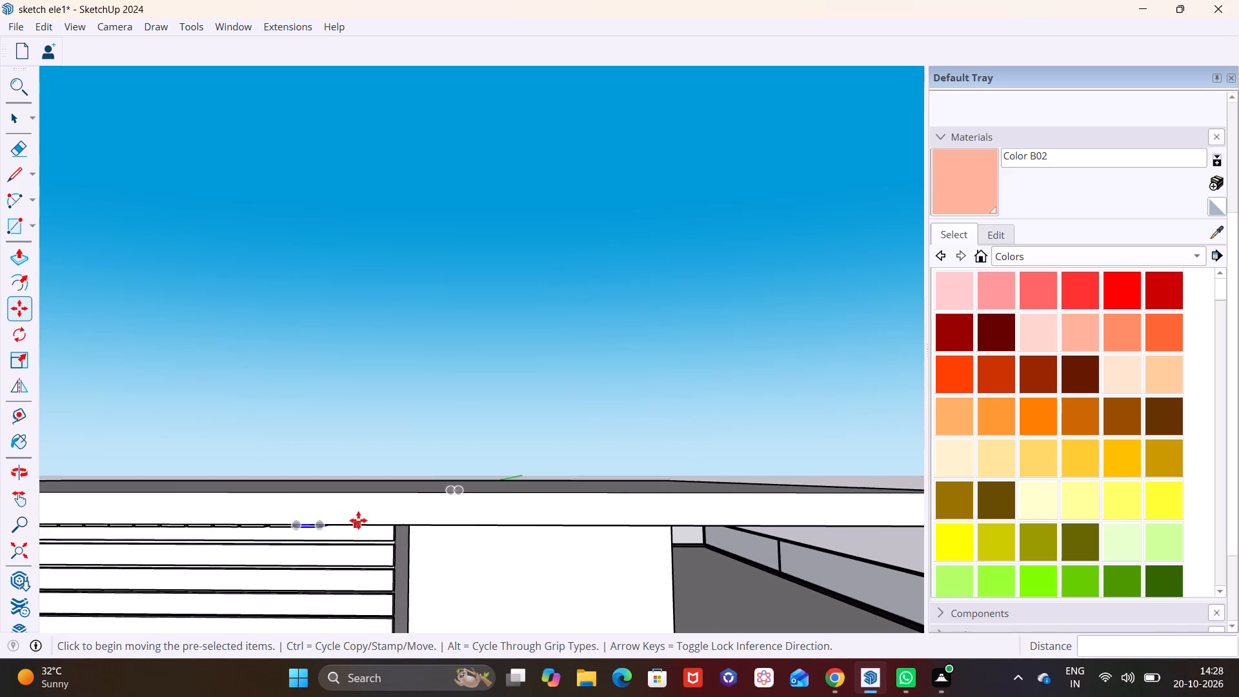
scroll(358, 520, up, 8)
click(257, 515)
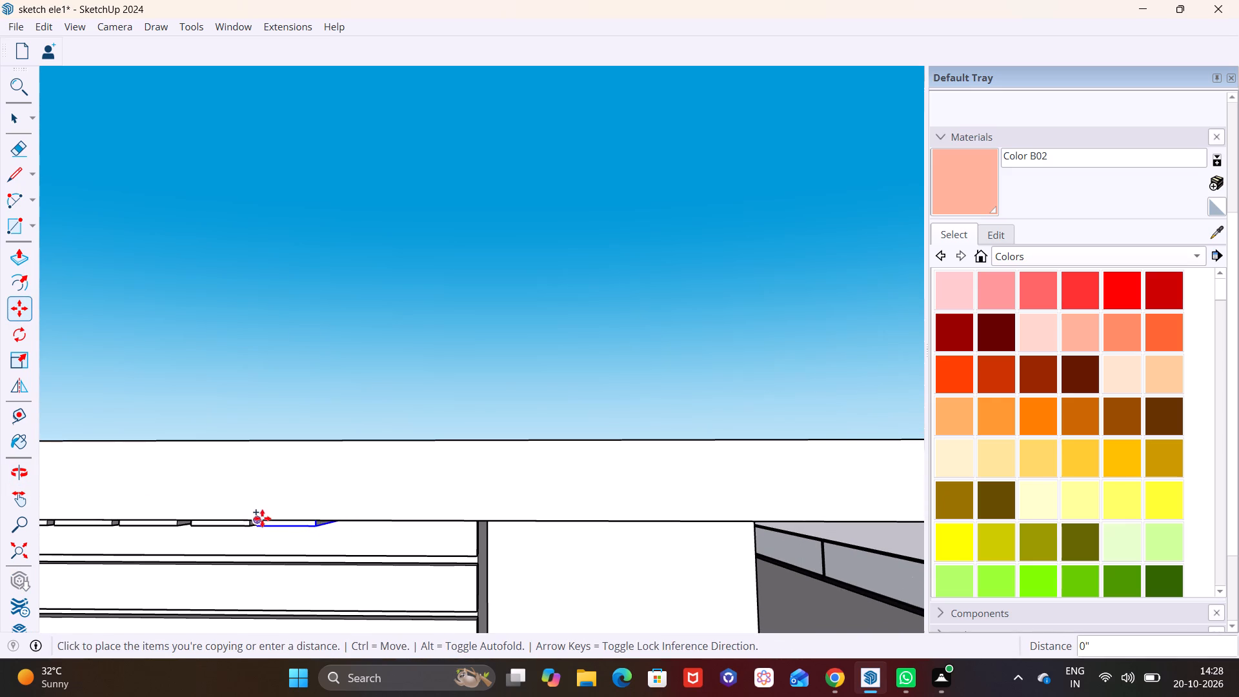
click(326, 523)
click(323, 516)
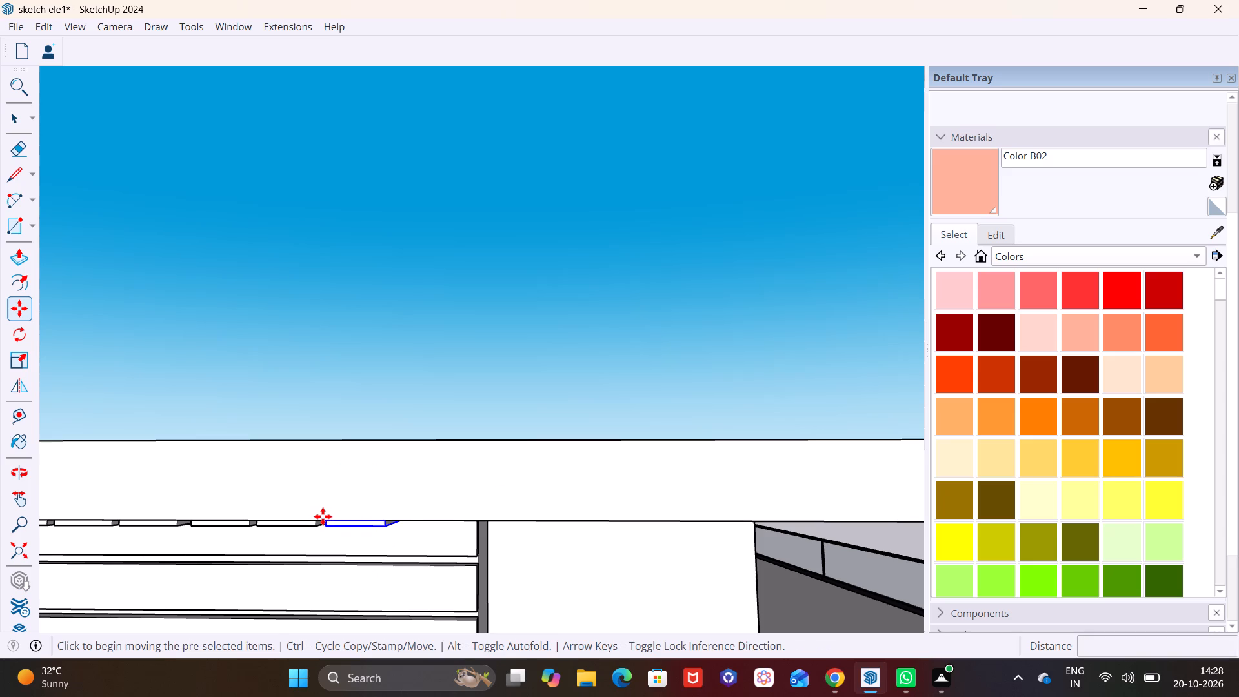
click(393, 520)
Extend the row past the slatted wall's end with three more strip copies, the first two spaced about 3 3/16" and 3 1/8".
click(392, 521)
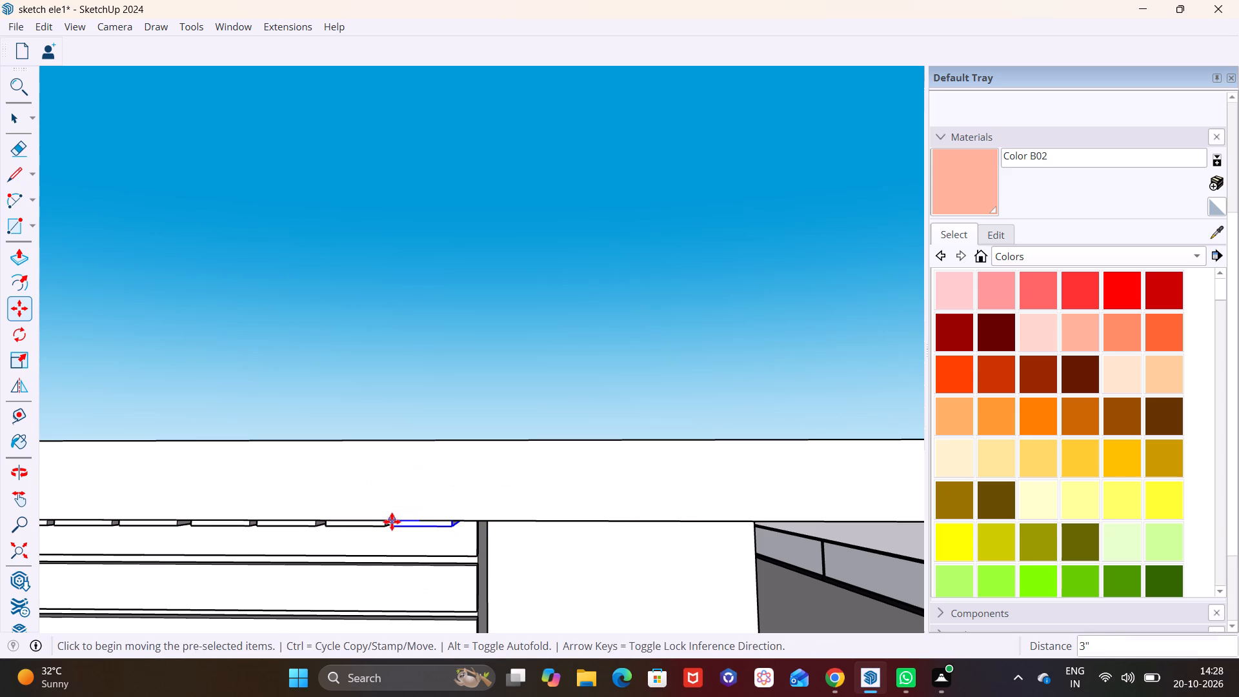
click(461, 522)
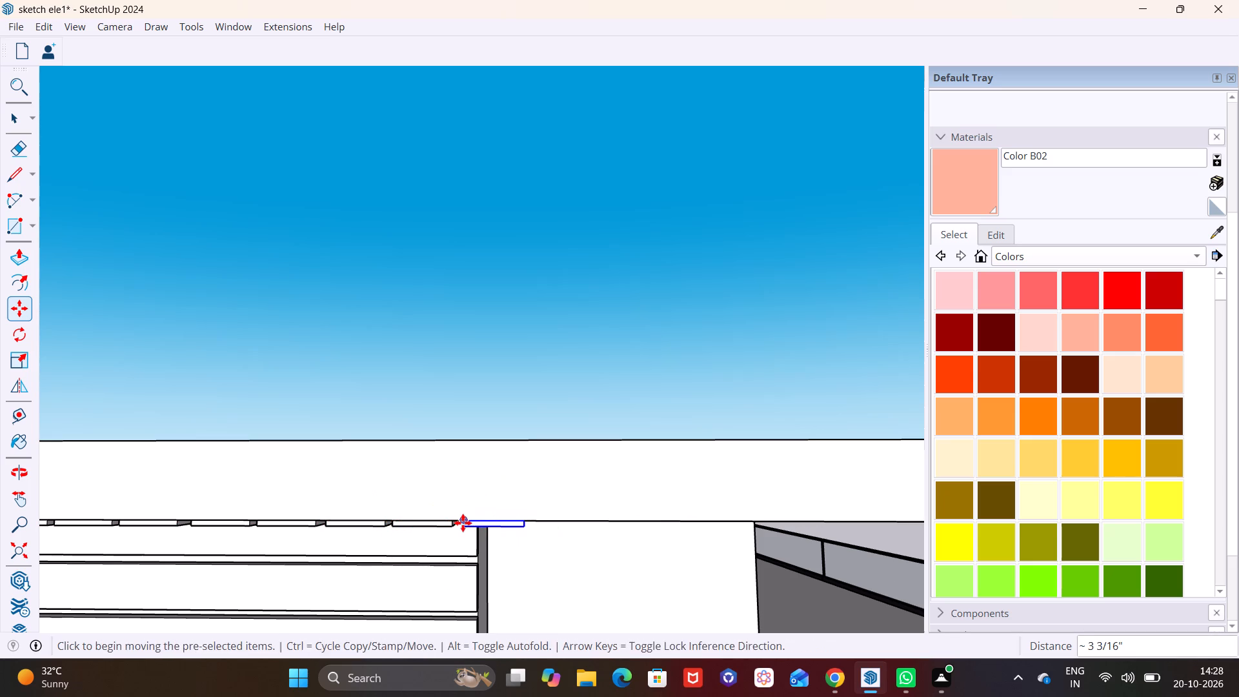
click(463, 523)
click(534, 525)
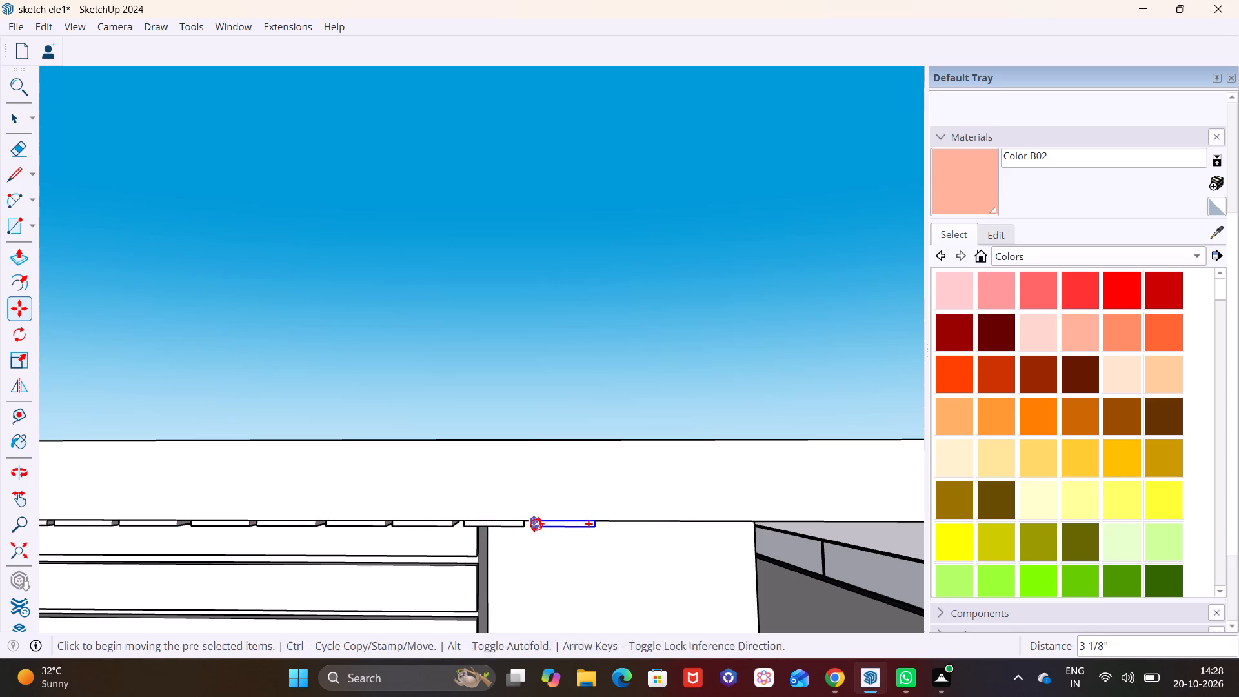
click(534, 521)
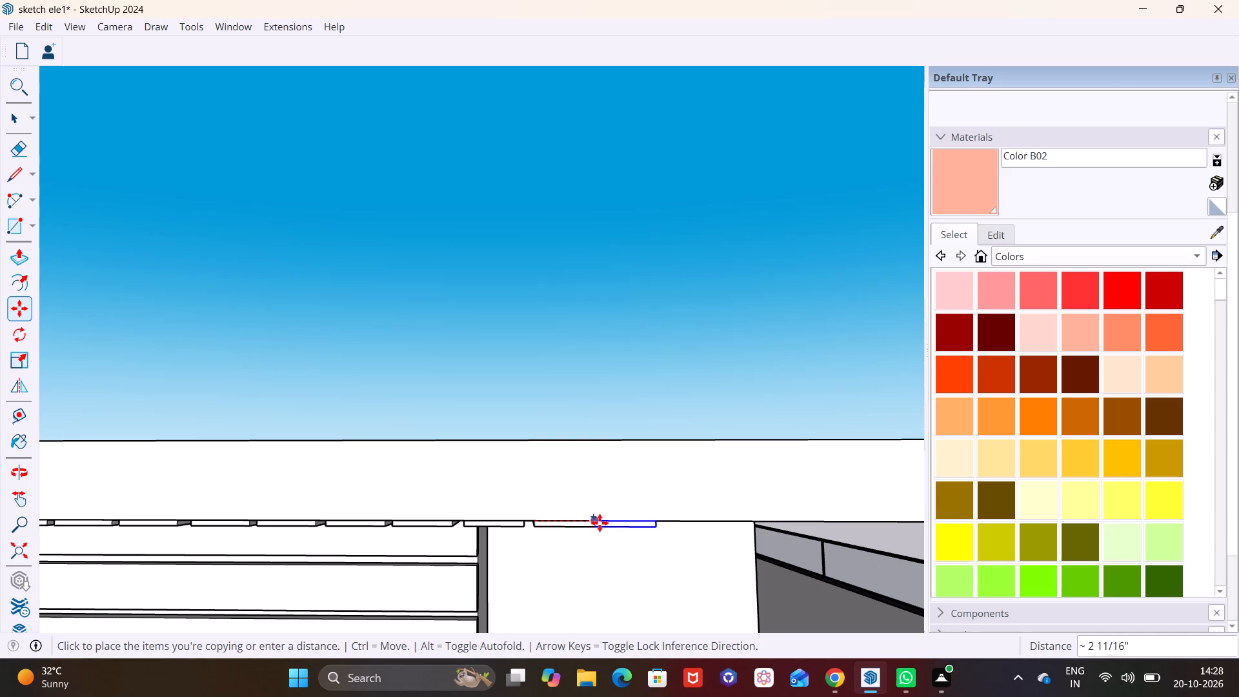
click(603, 523)
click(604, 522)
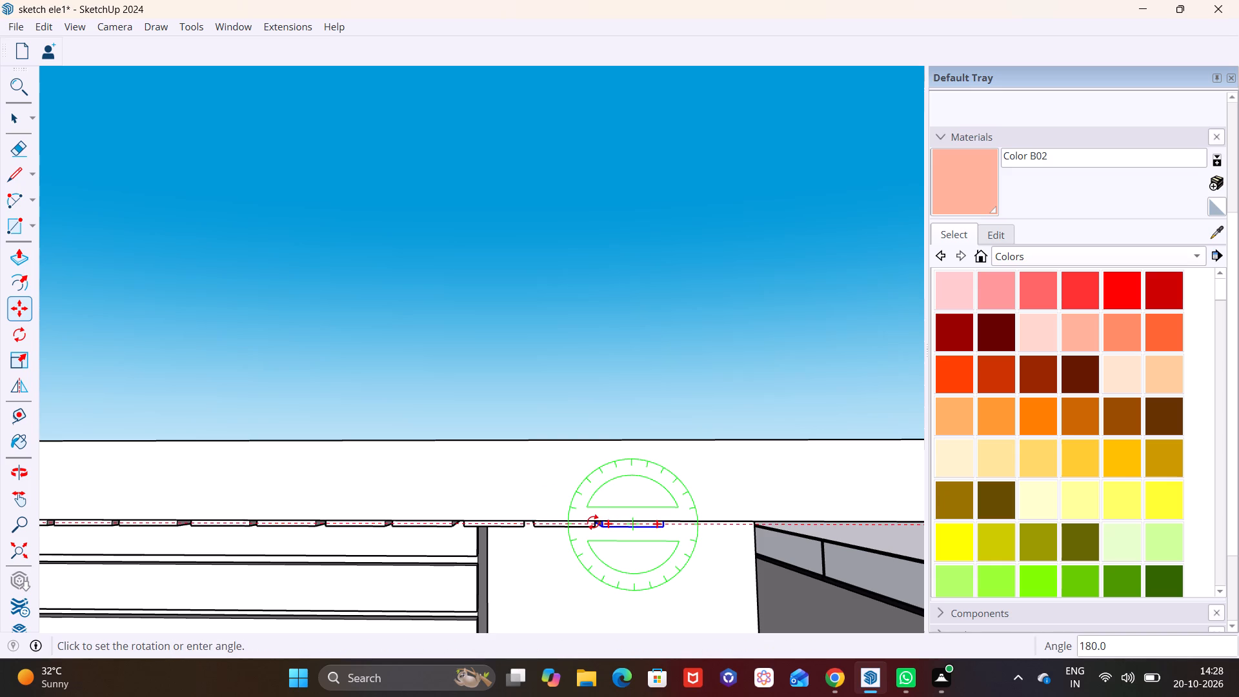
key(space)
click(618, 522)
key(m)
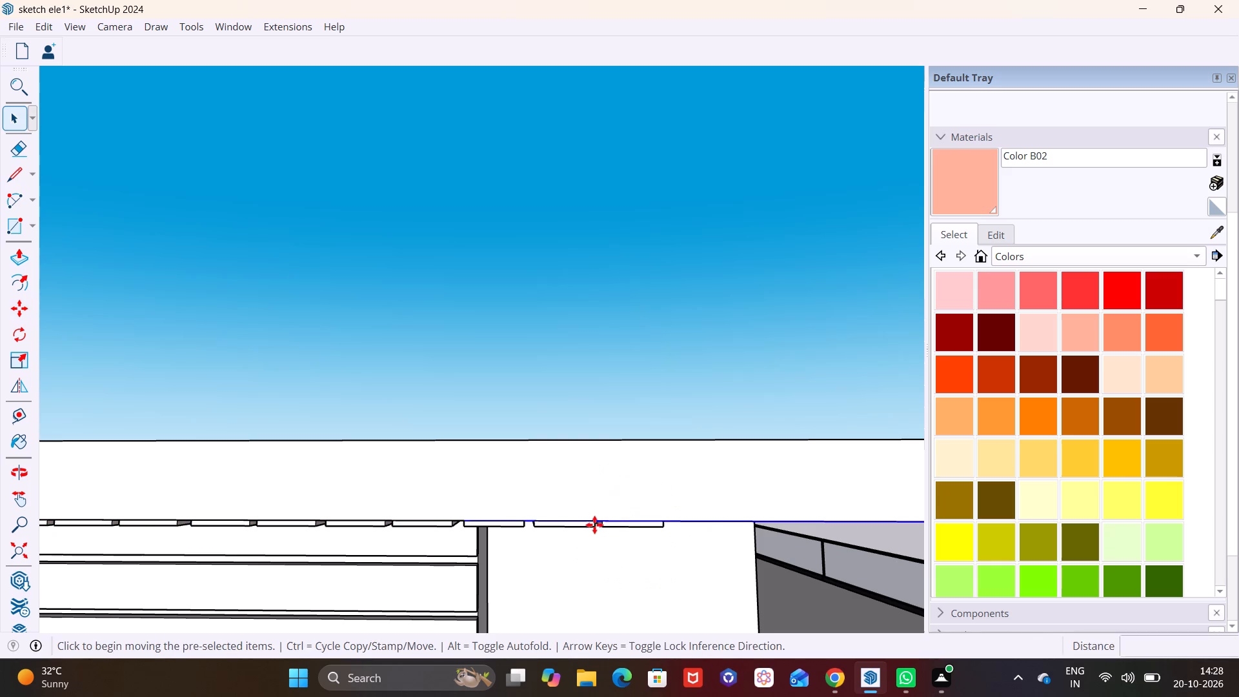
Select the end strip and copy it twice more along the slab's bottom edge, spaced about 2 13/16" and 2 7/8".
scroll(594, 525, up, 6)
shift+middle_drag(601, 525, 130, 518)
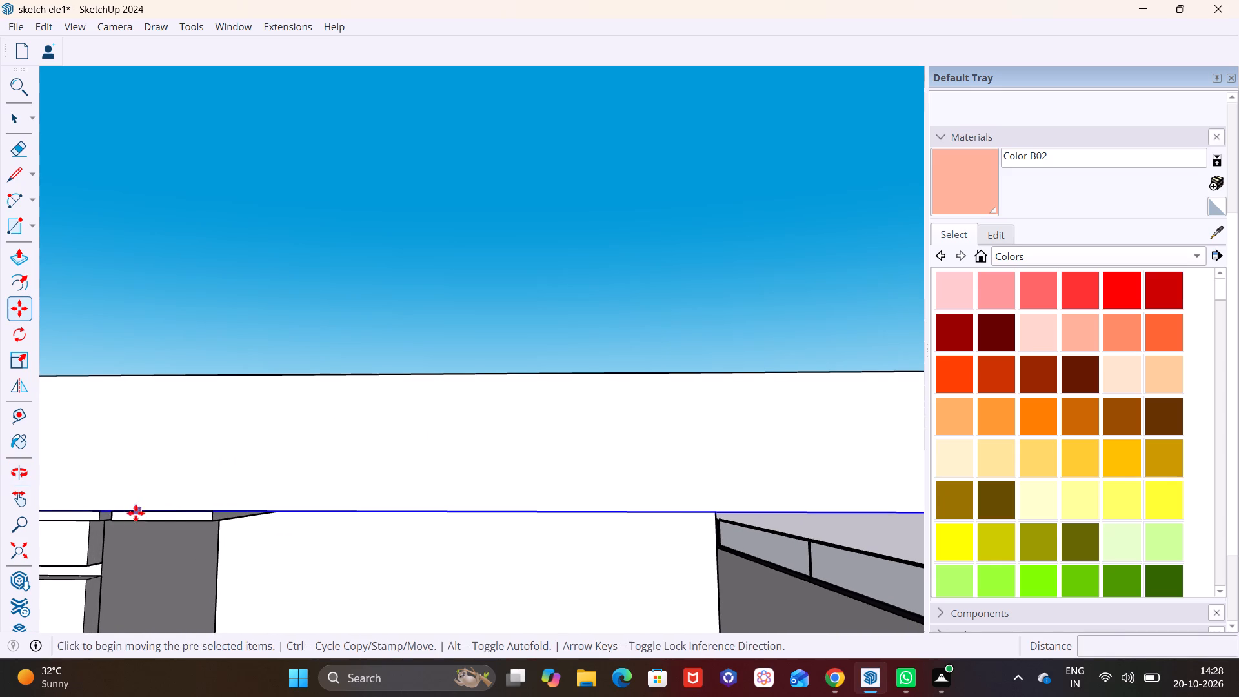
key(space)
click(149, 520)
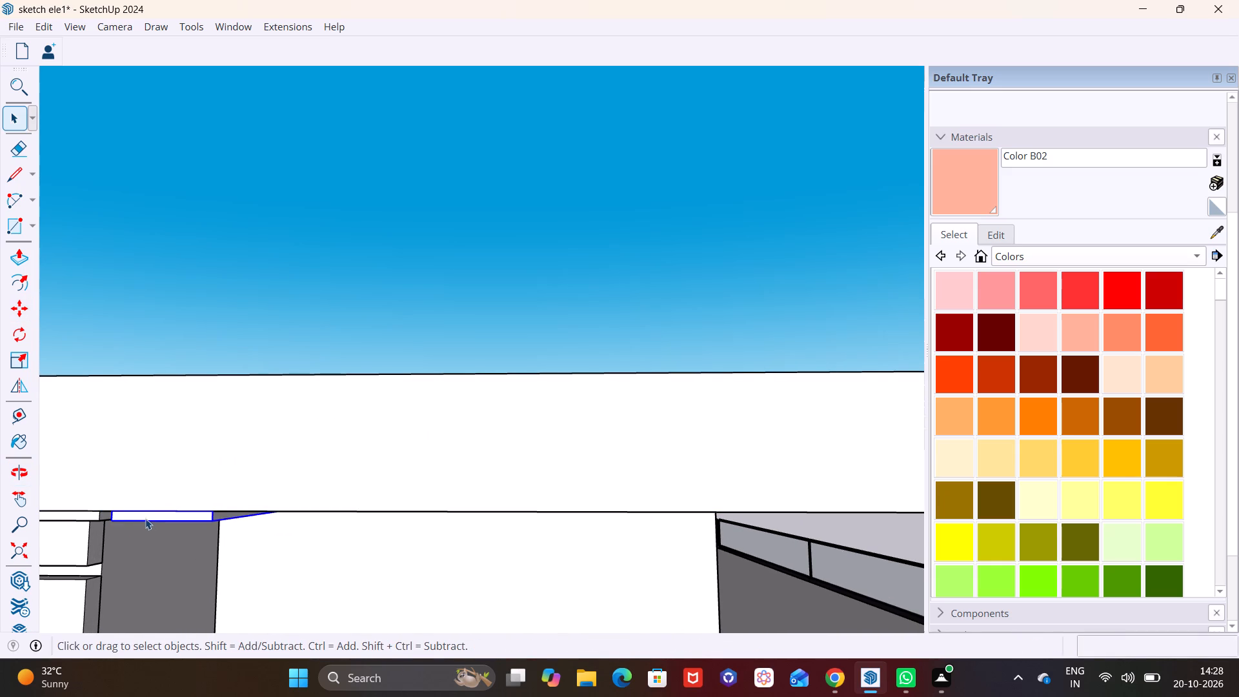
key(m)
click(111, 510)
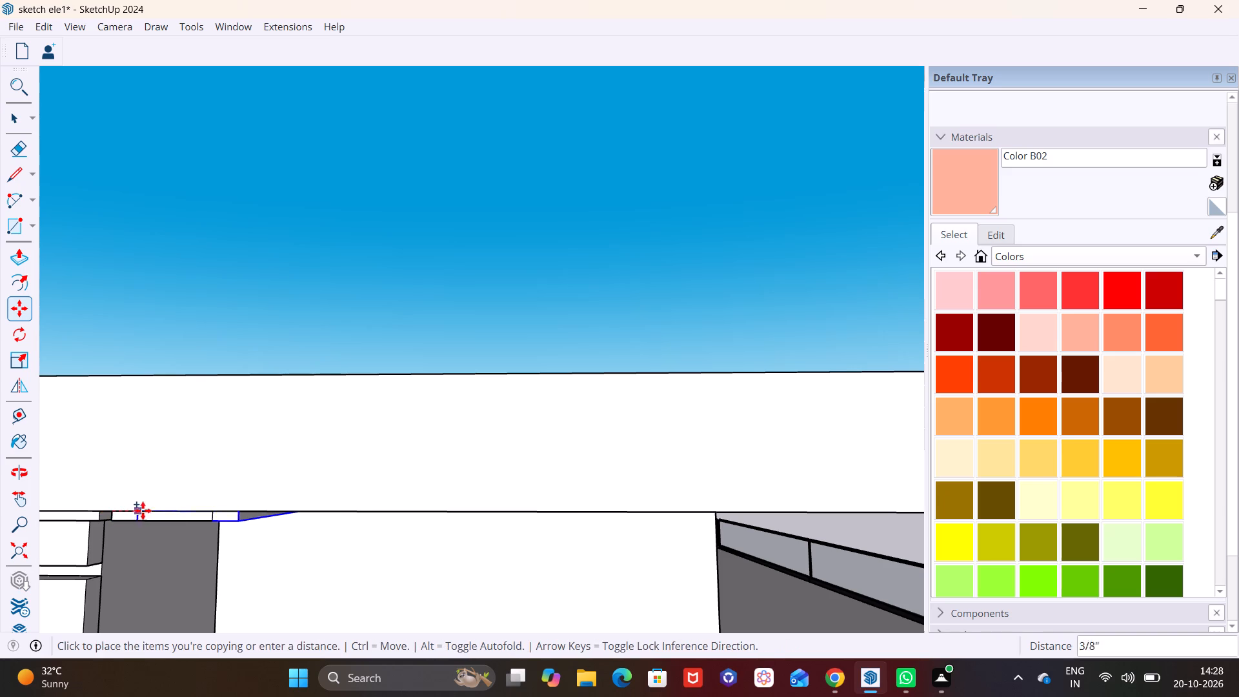
click(219, 513)
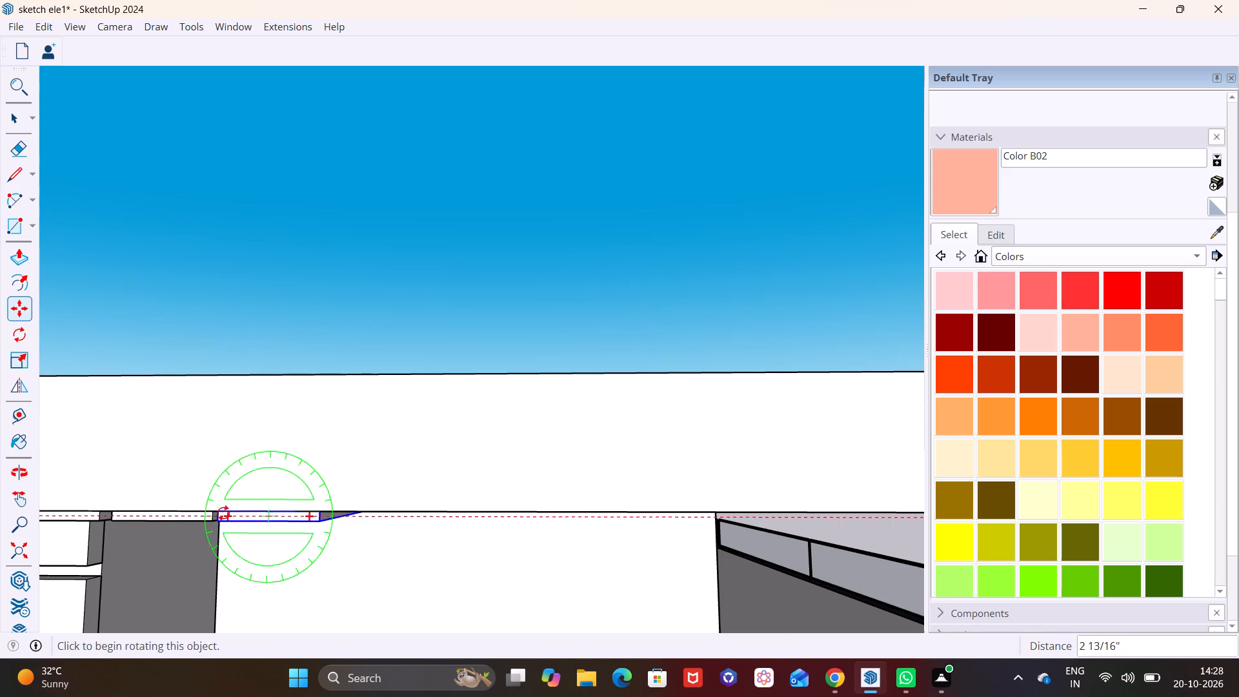
click(223, 513)
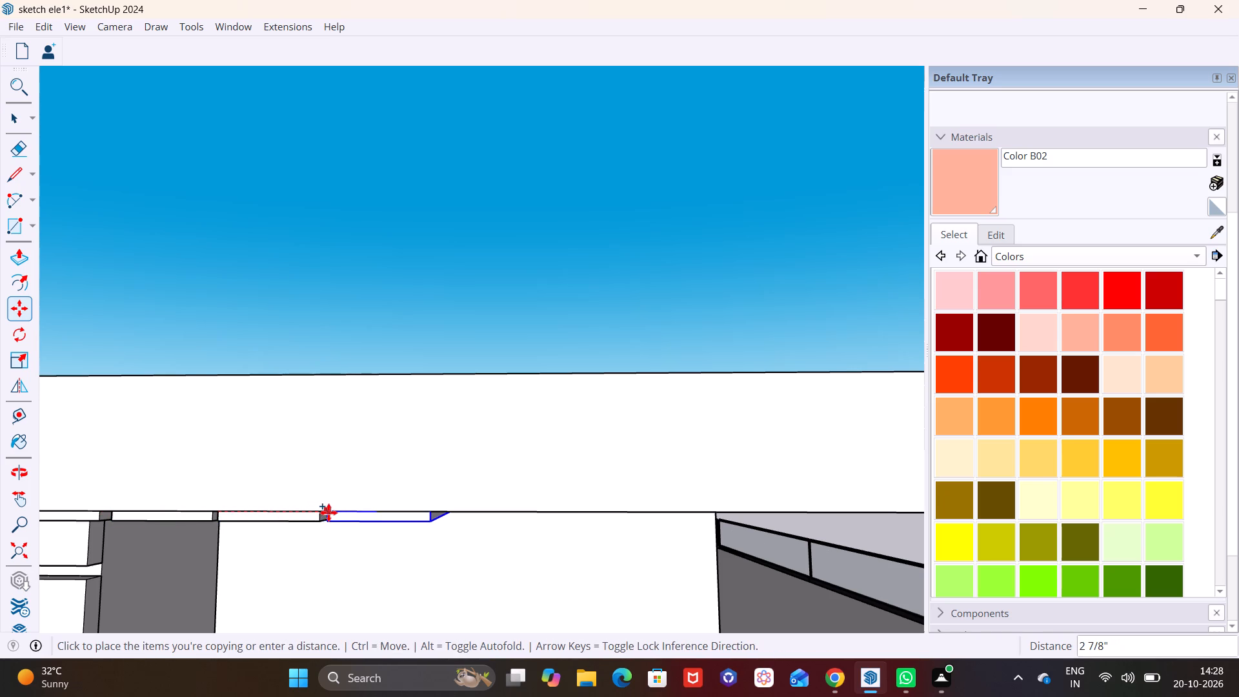
click(328, 512)
Continue the row along the slab's bottom edge with four more strip copies, the last two spaced about 2 15/16" and 2 13/16".
click(328, 510)
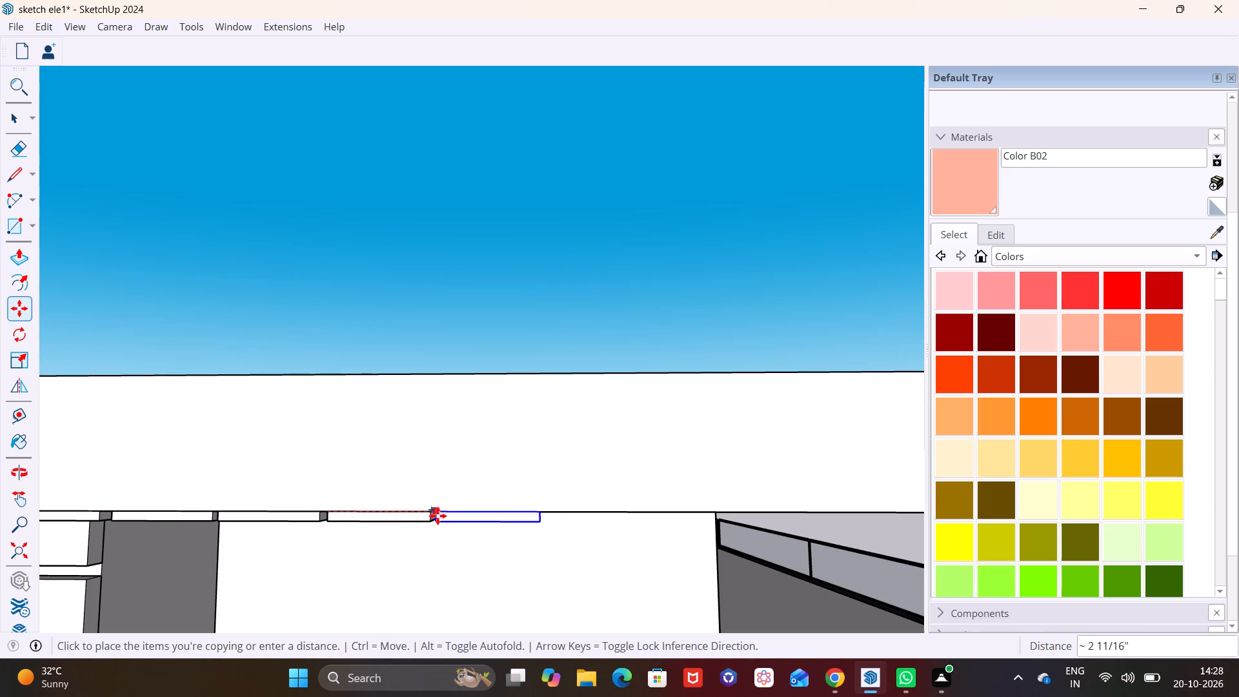
click(438, 516)
click(437, 513)
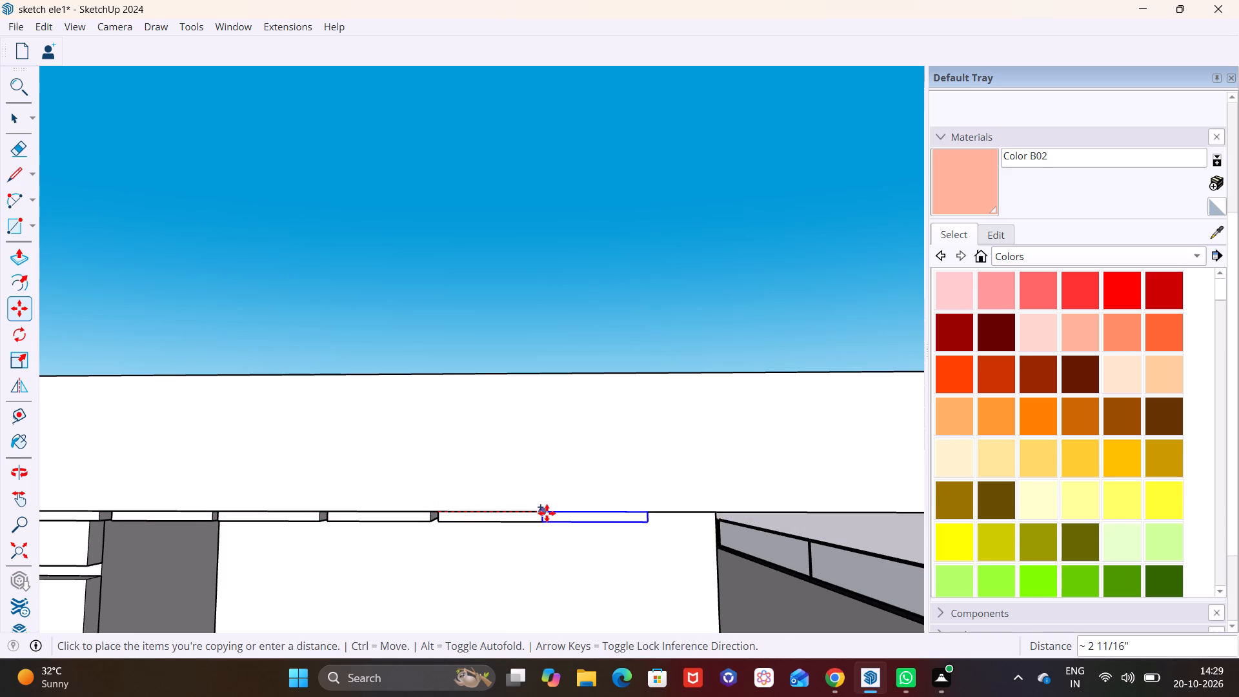
click(553, 514)
click(558, 511)
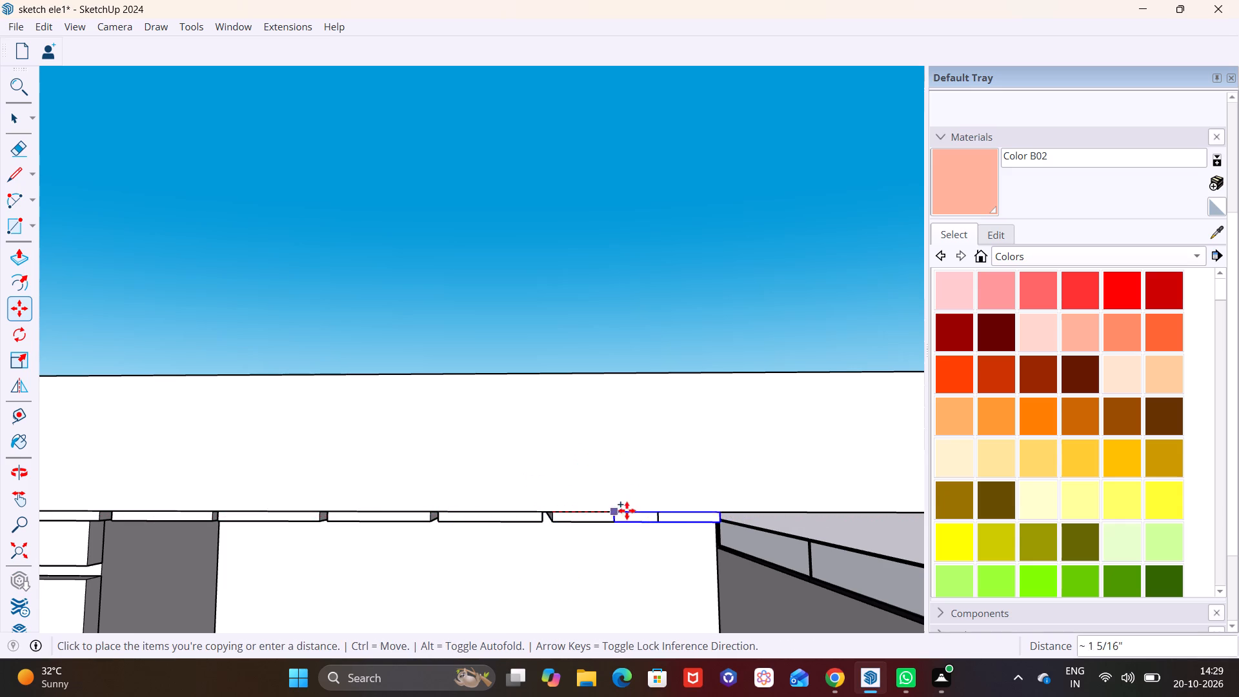
click(669, 516)
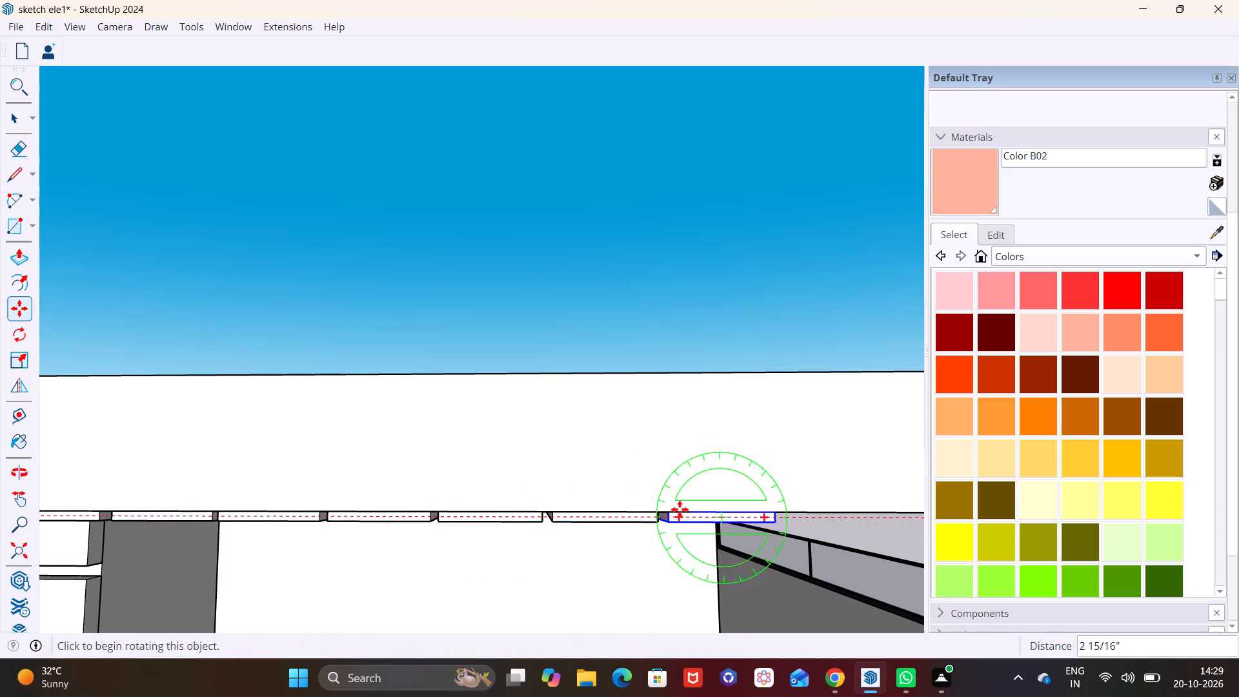
click(670, 516)
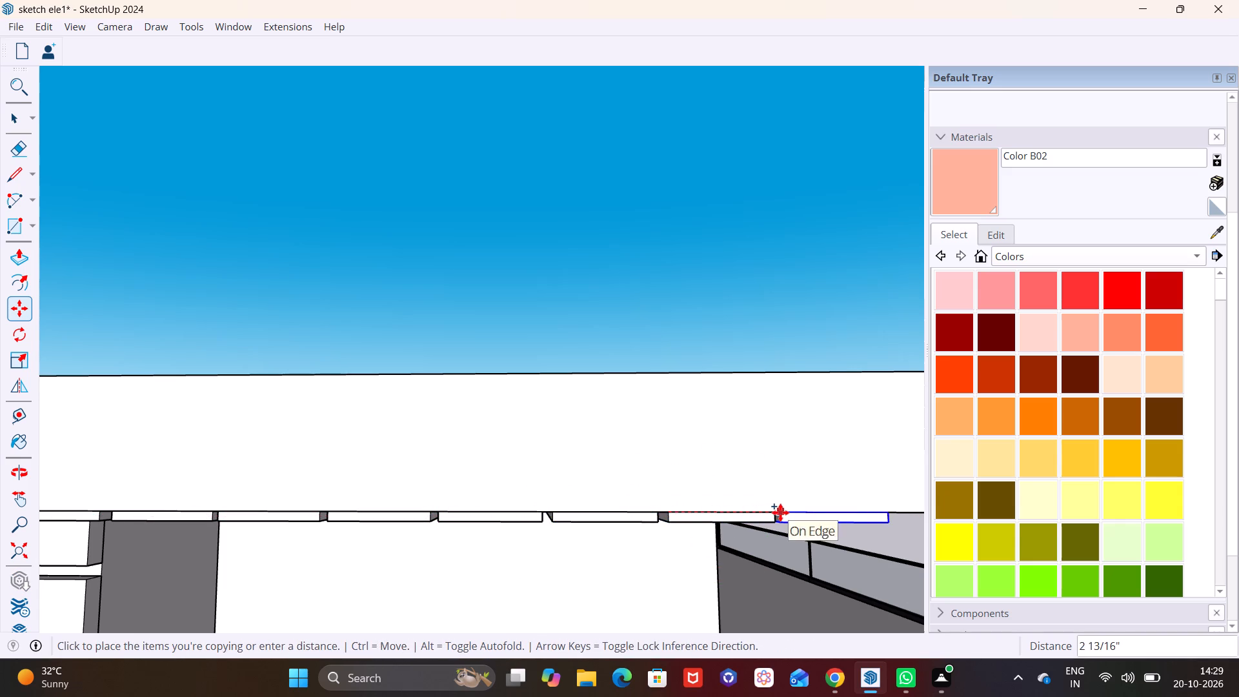
click(780, 512)
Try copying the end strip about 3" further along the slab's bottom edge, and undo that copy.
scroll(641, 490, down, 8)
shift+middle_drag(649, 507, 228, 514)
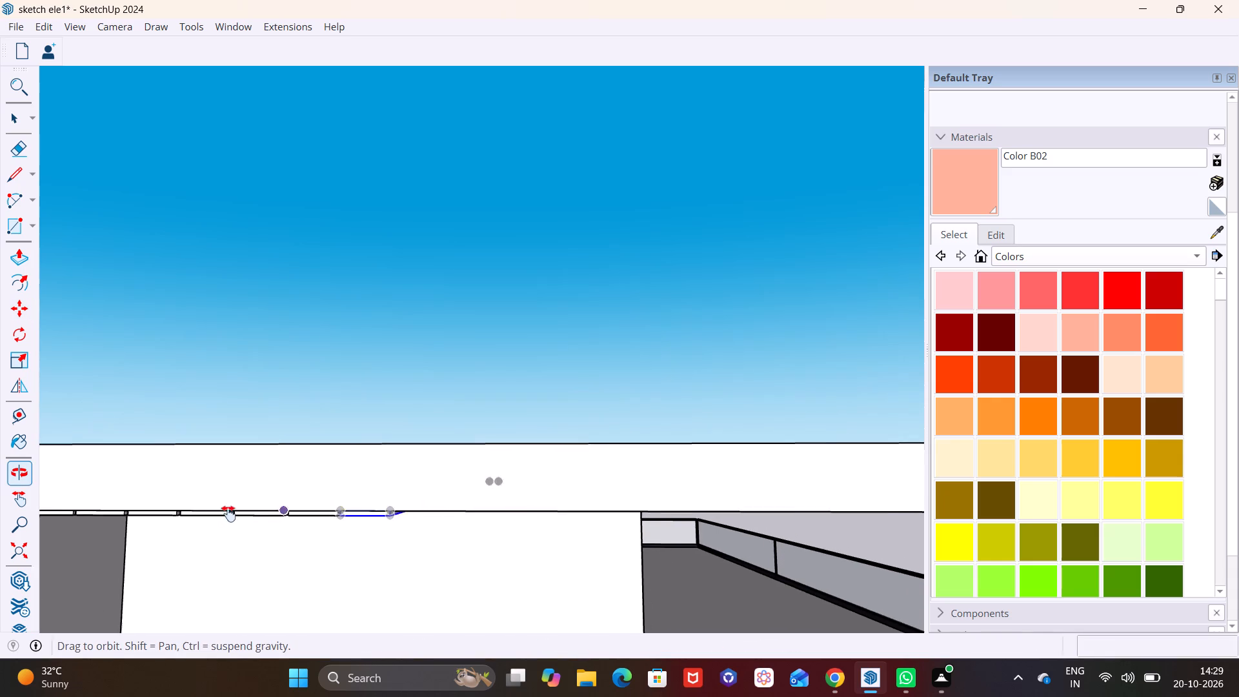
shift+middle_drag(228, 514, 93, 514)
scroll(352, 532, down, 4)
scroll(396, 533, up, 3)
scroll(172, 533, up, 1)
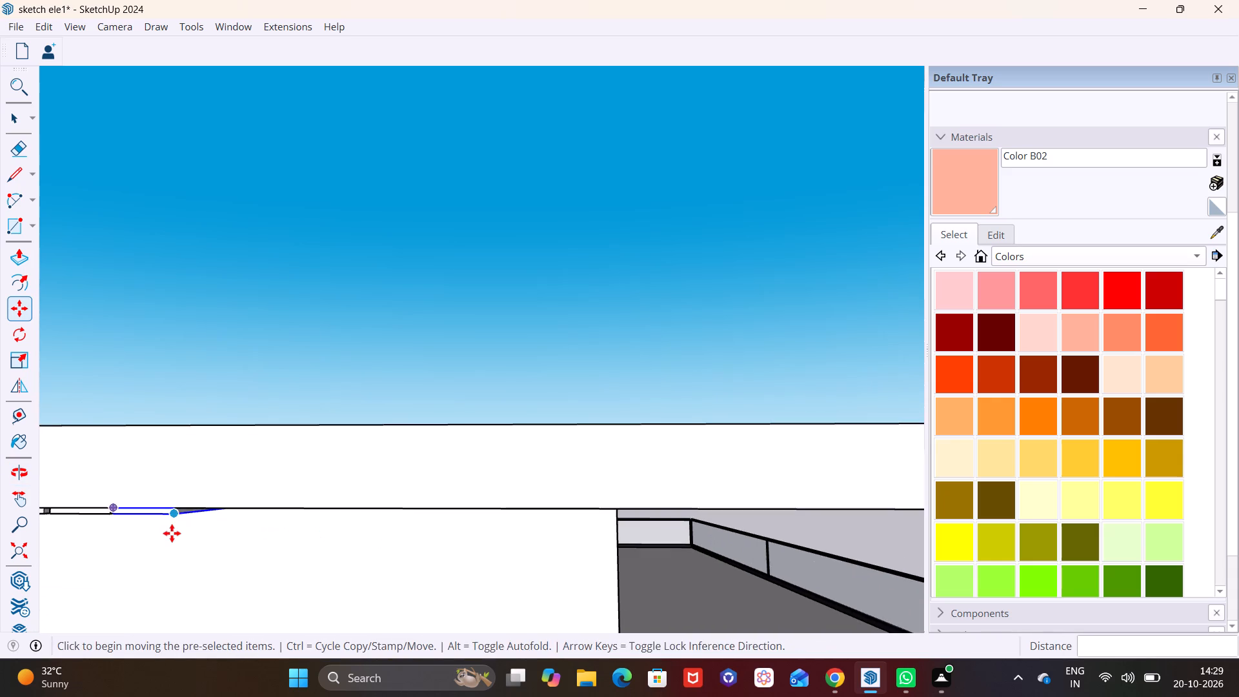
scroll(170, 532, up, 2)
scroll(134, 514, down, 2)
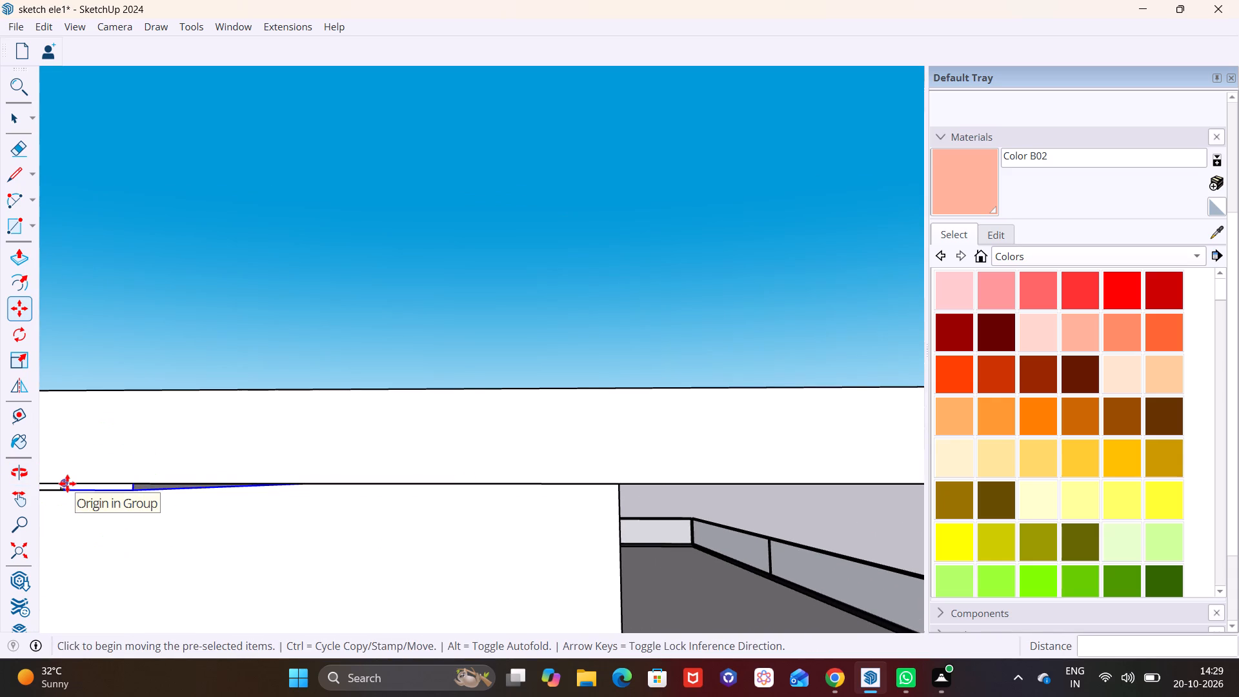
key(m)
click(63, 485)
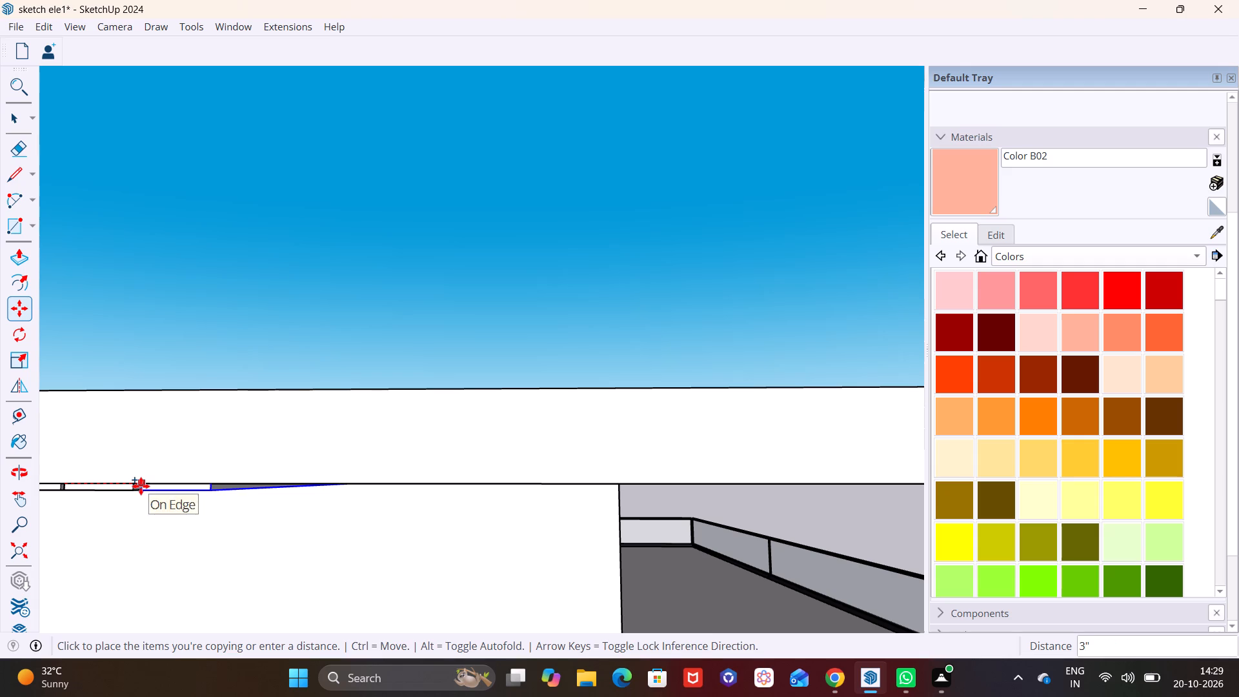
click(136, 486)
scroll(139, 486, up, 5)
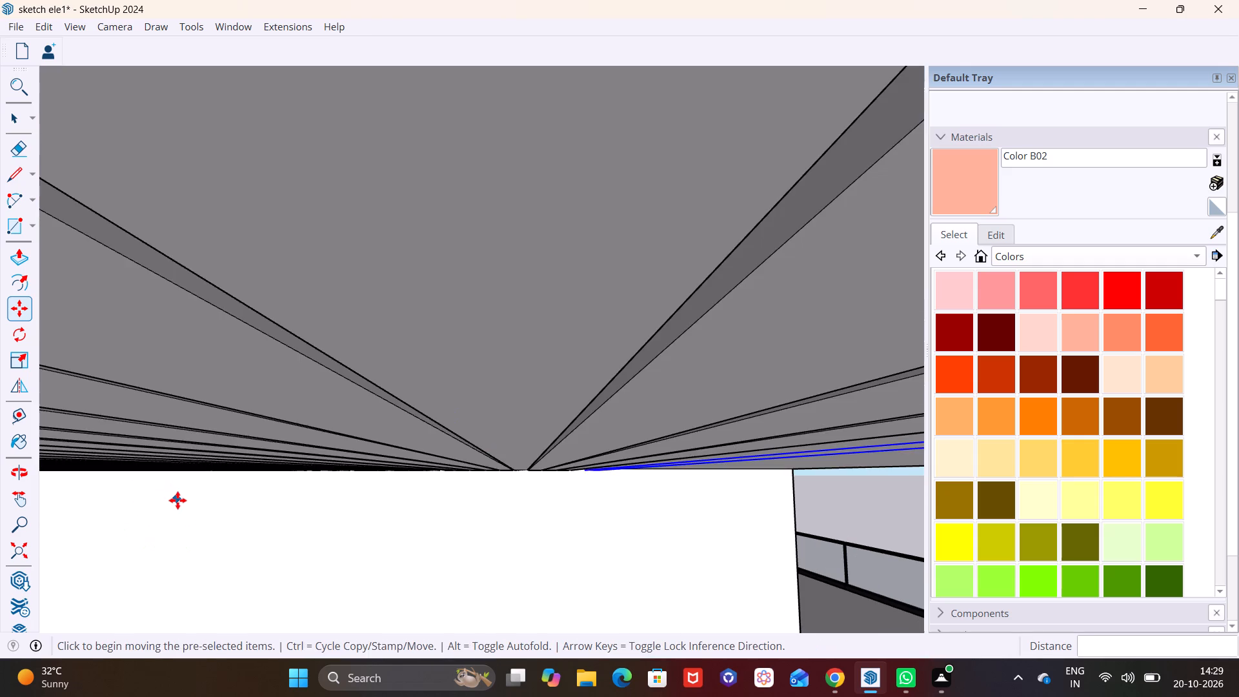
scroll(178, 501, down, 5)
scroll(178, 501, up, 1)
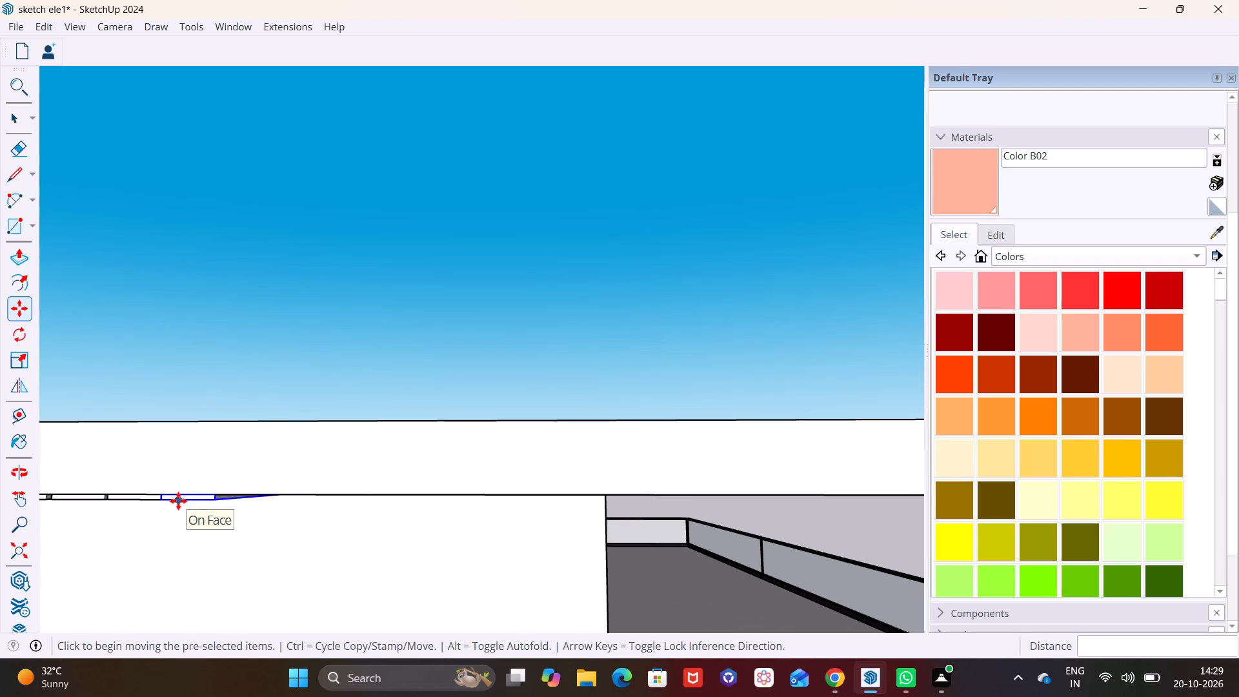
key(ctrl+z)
Copy the end strip twice more along the slab's bottom edge, spaced about 2 15/16" and 3".
click(107, 494)
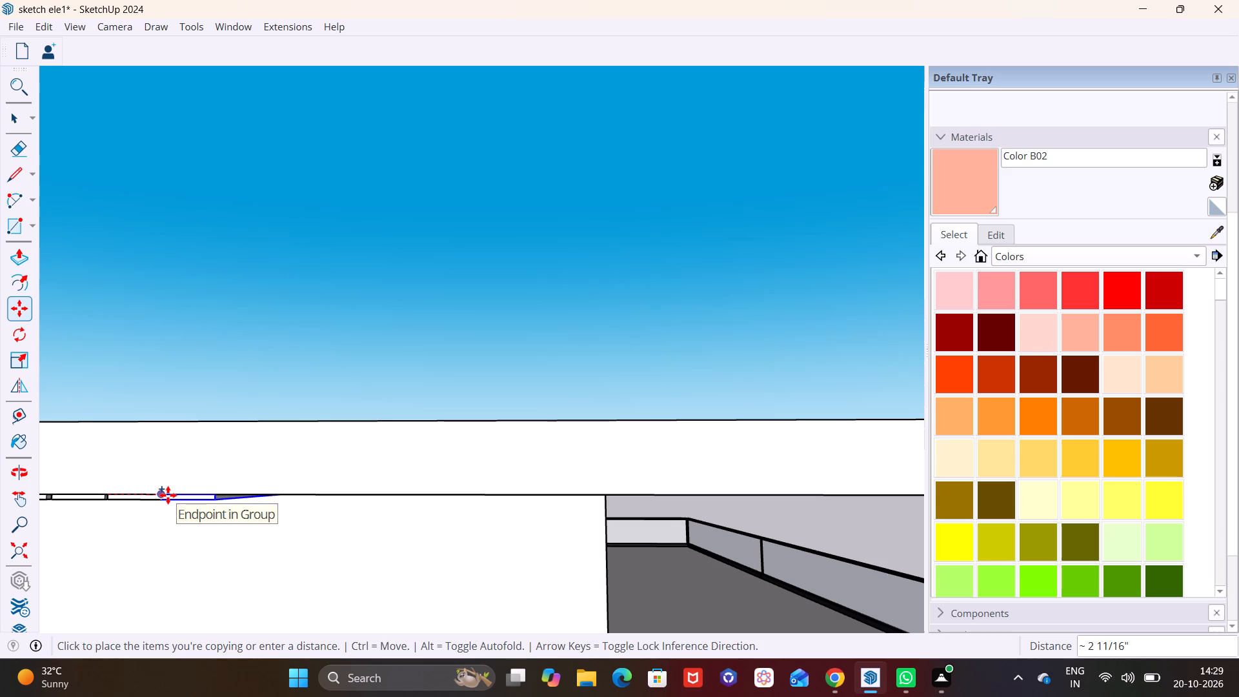
scroll(168, 495, up, 7)
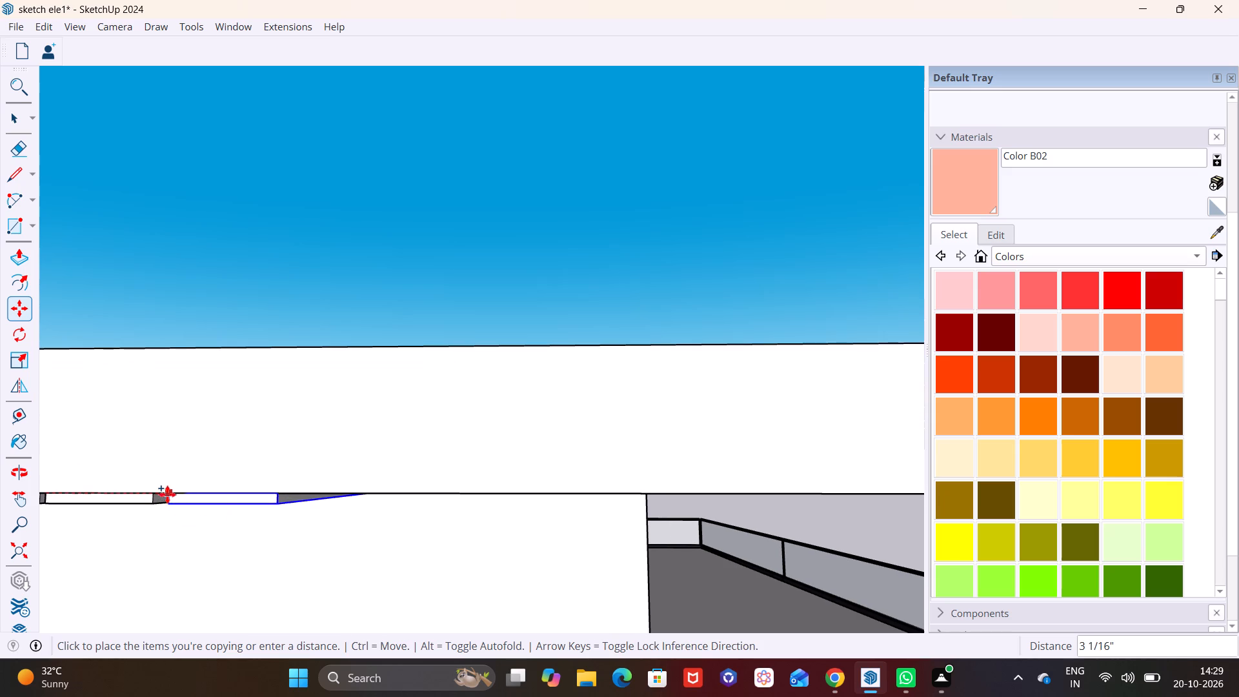
click(164, 493)
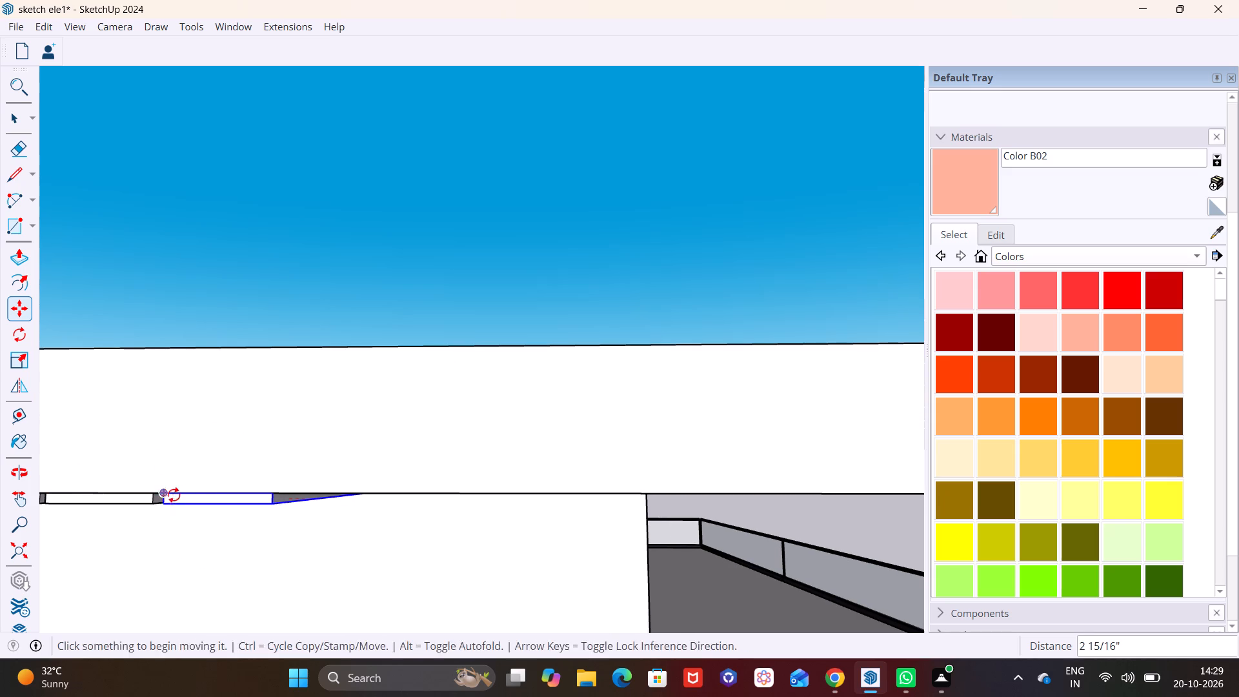
click(165, 496)
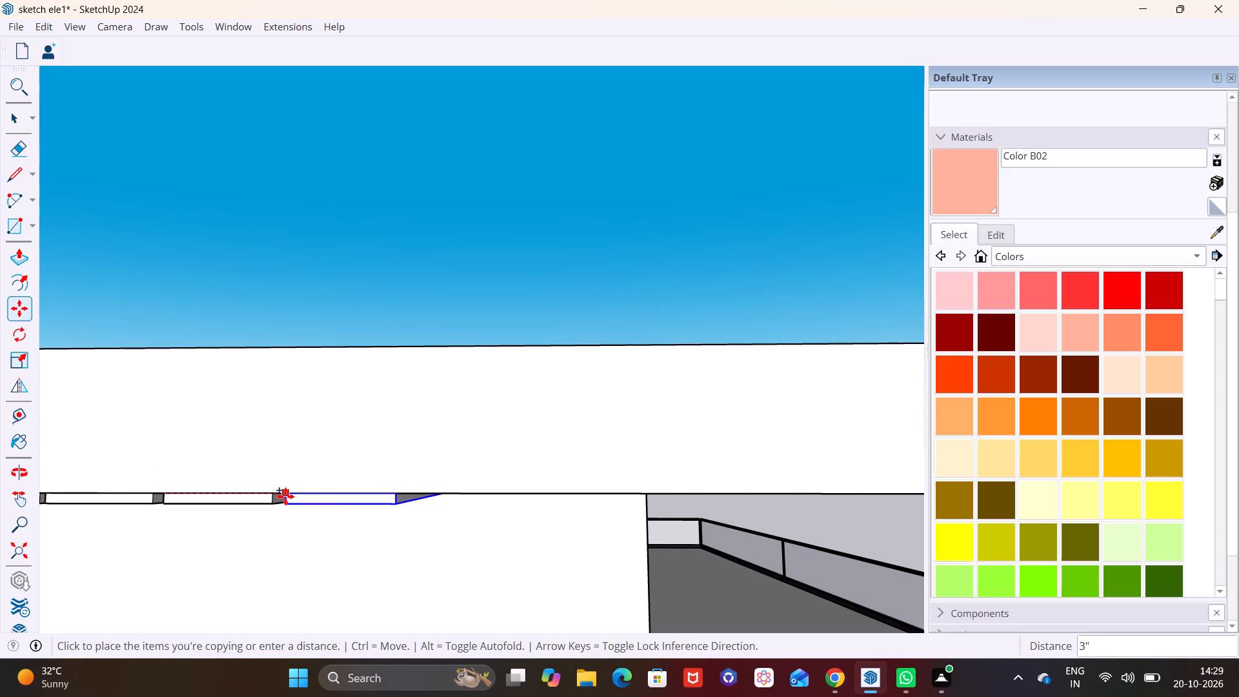
click(285, 496)
click(279, 494)
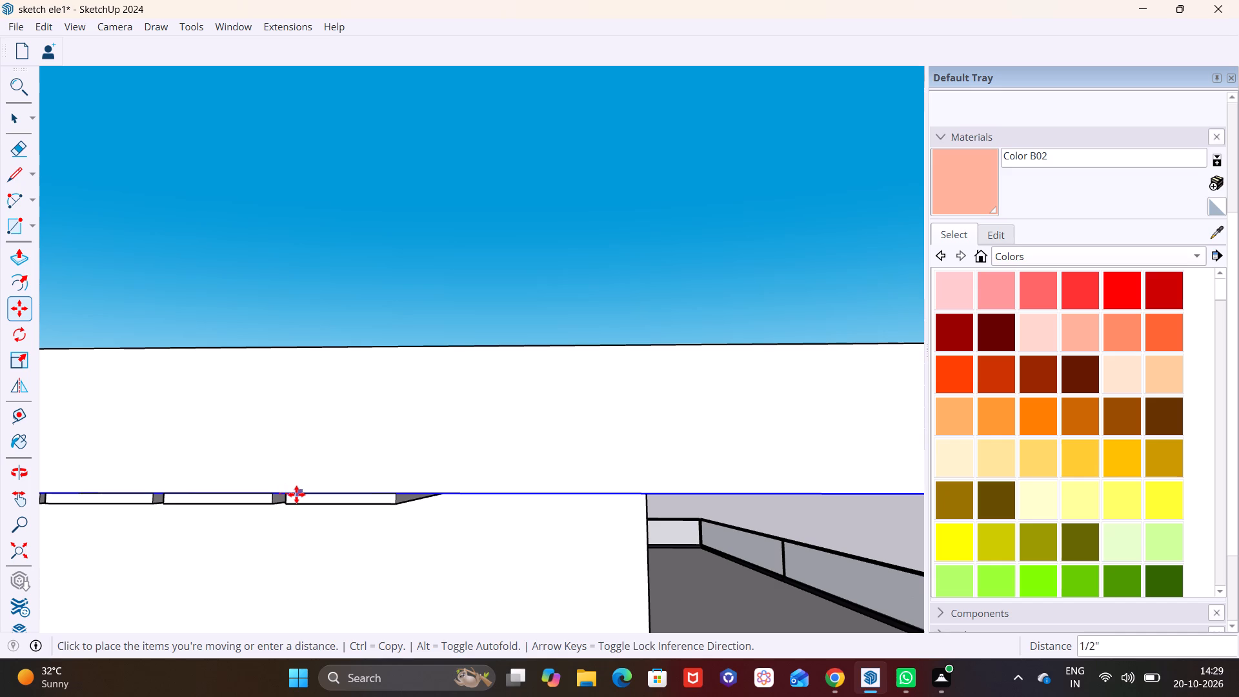
click(292, 494)
Select the end strip and add four more copies along the underside, the first spaced about 2 13/16" and the last two about 2 7/8".
key(space)
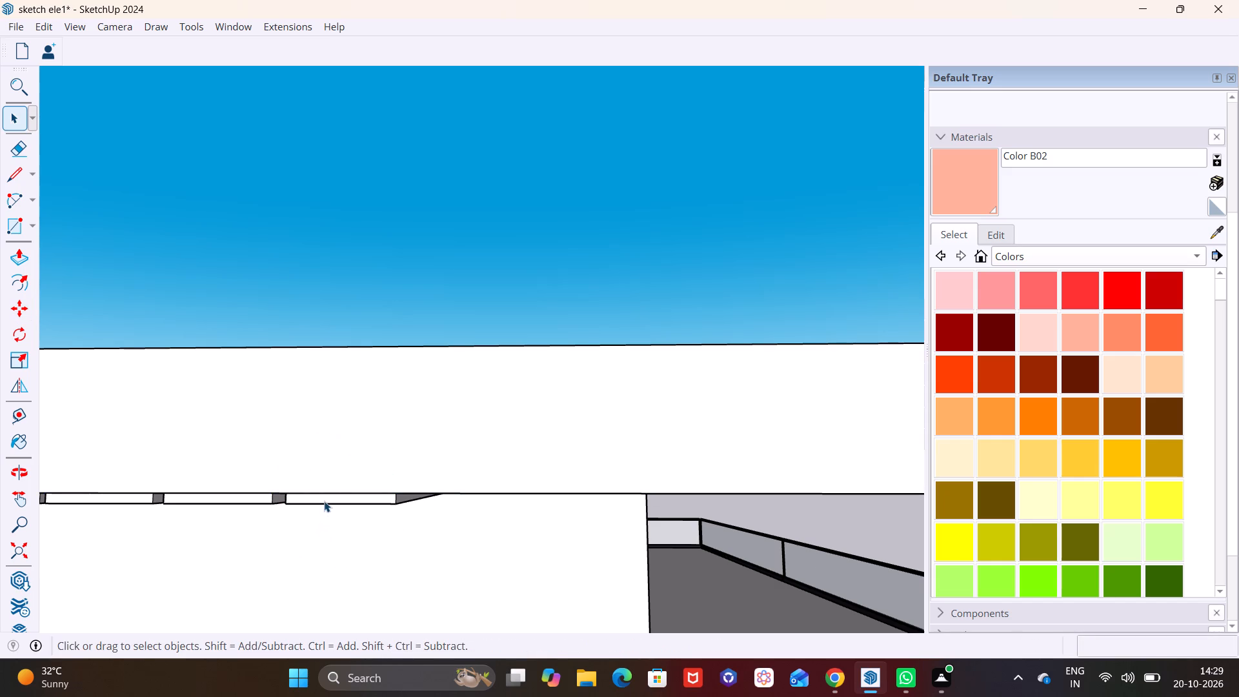
click(324, 501)
key(m)
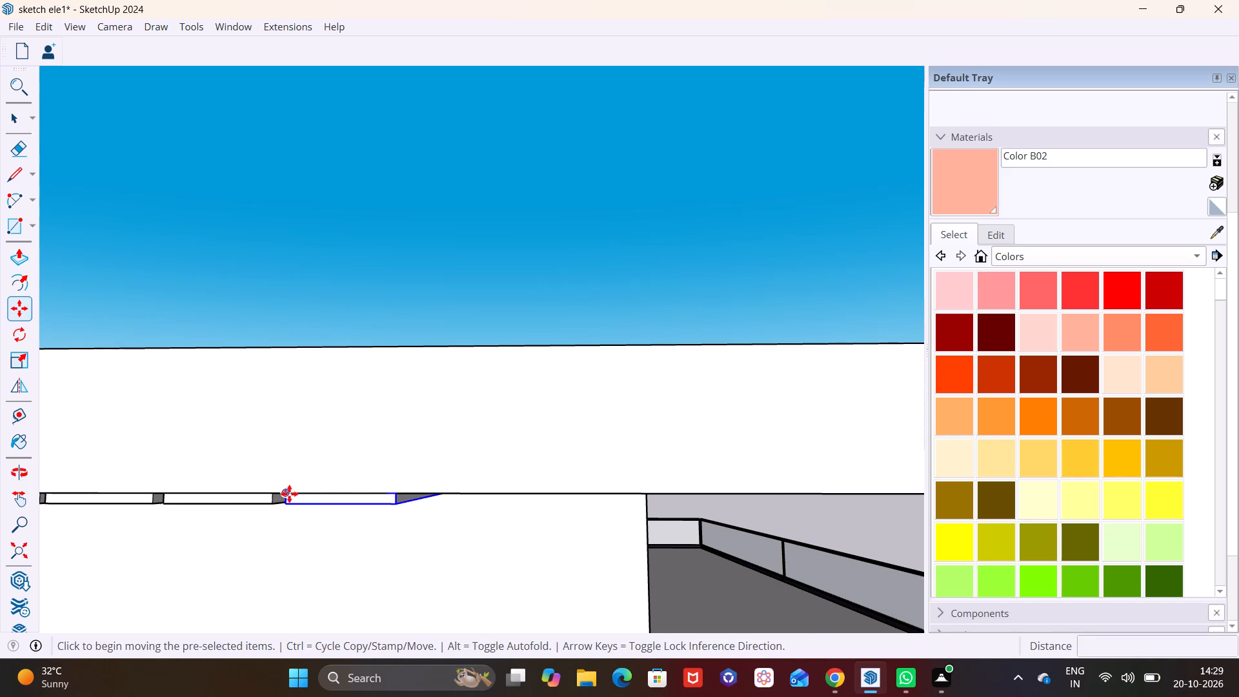
click(289, 494)
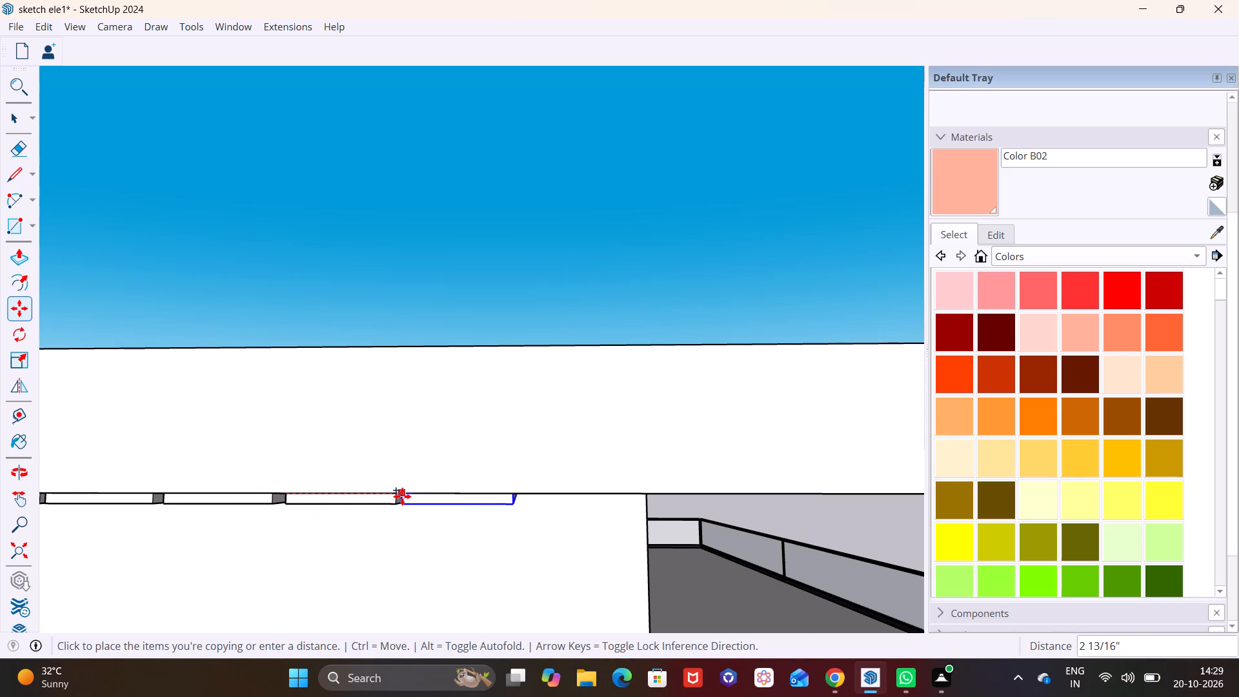
click(402, 496)
click(403, 492)
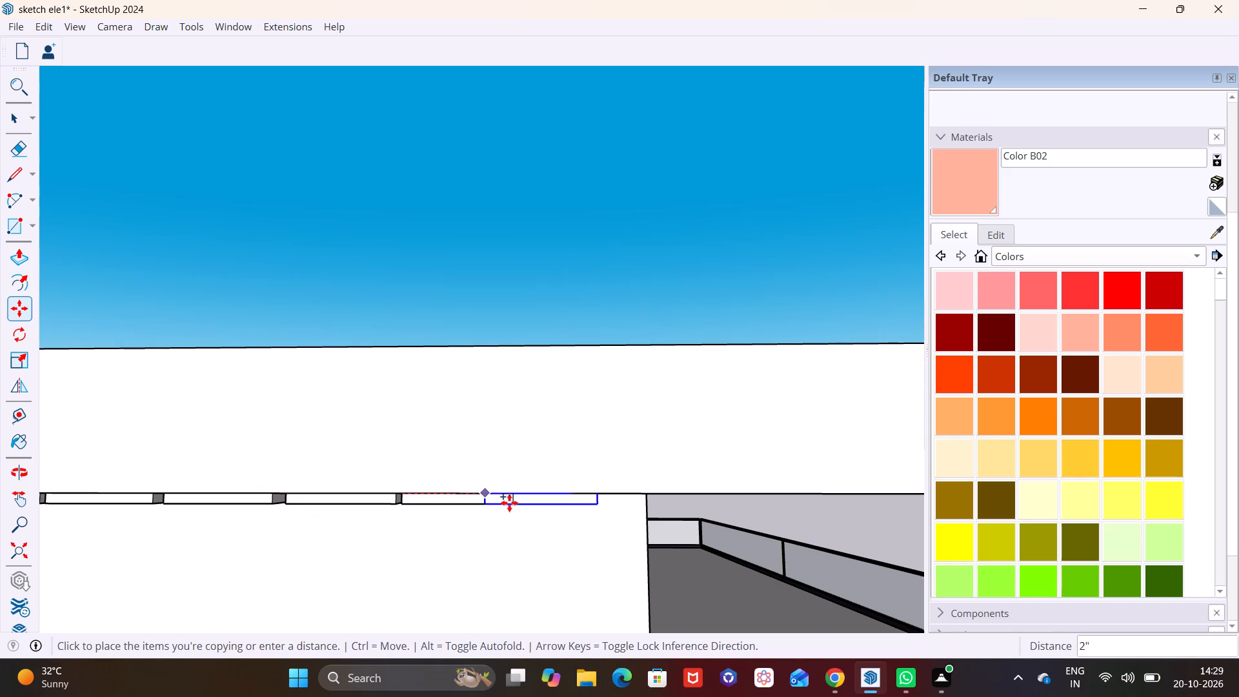
click(523, 496)
click(525, 494)
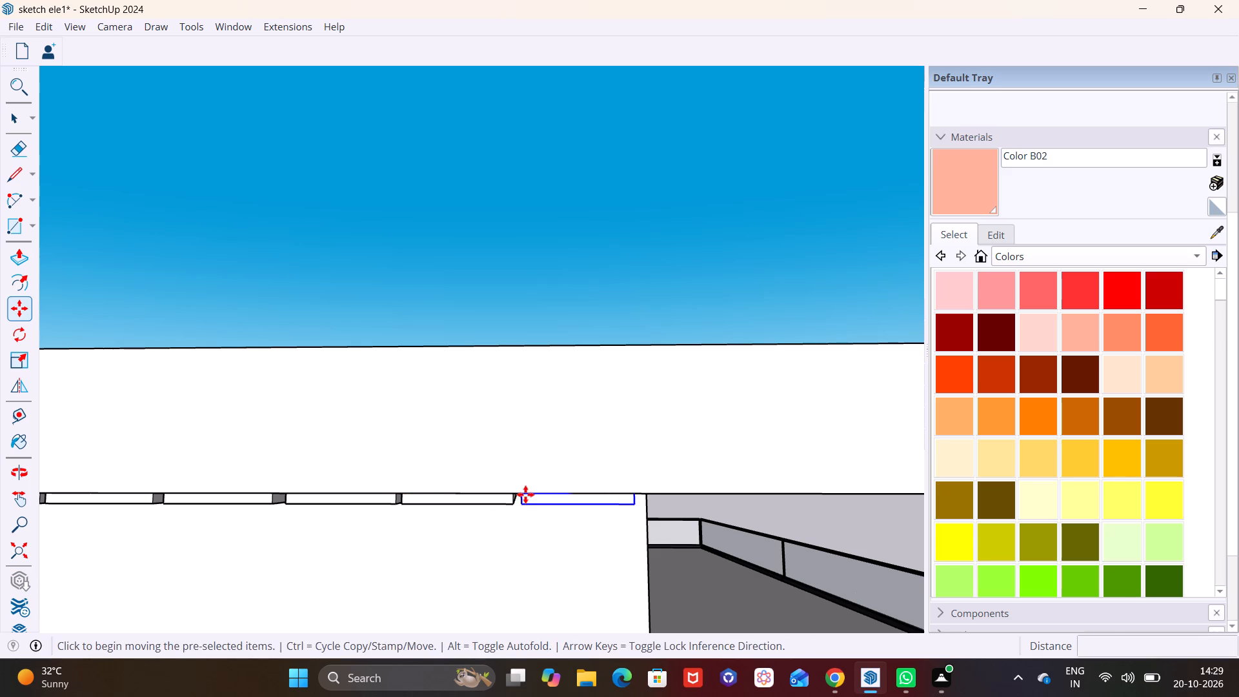
click(643, 494)
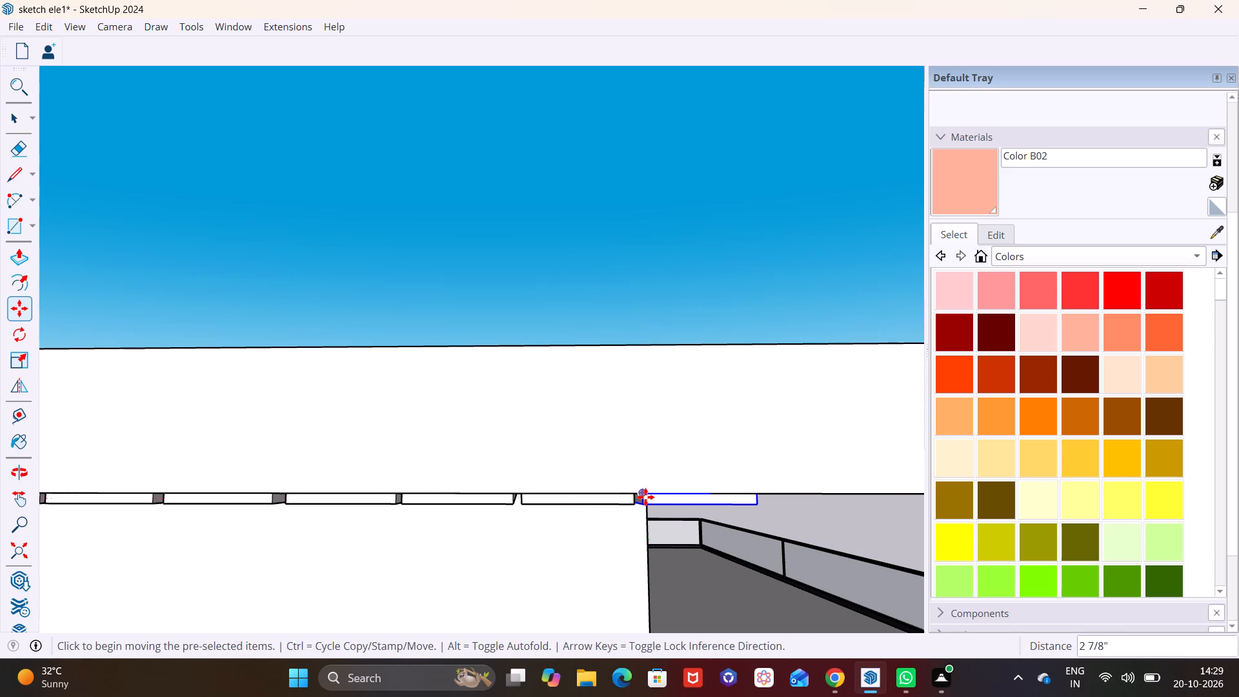
click(644, 497)
click(765, 496)
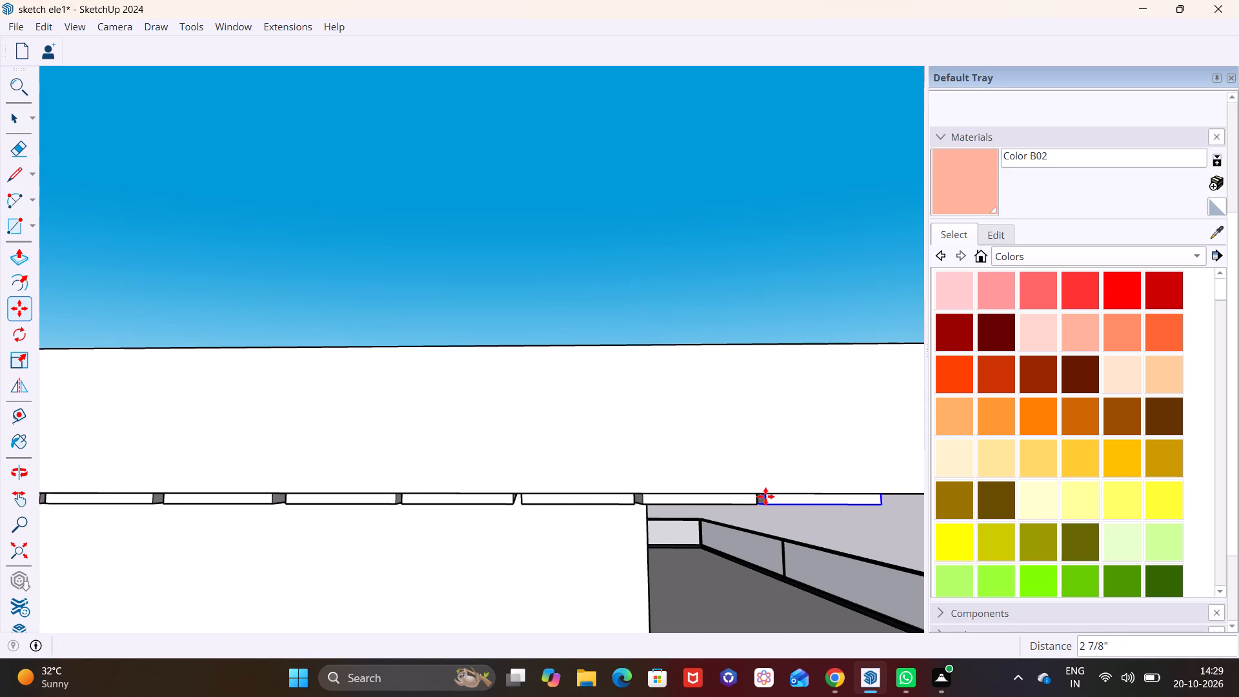
Extend the underside row with five more strip copies, the second and fourth spaced about 2 7/8".
scroll(661, 504, down, 5)
shift+middle_drag(668, 504, 193, 524)
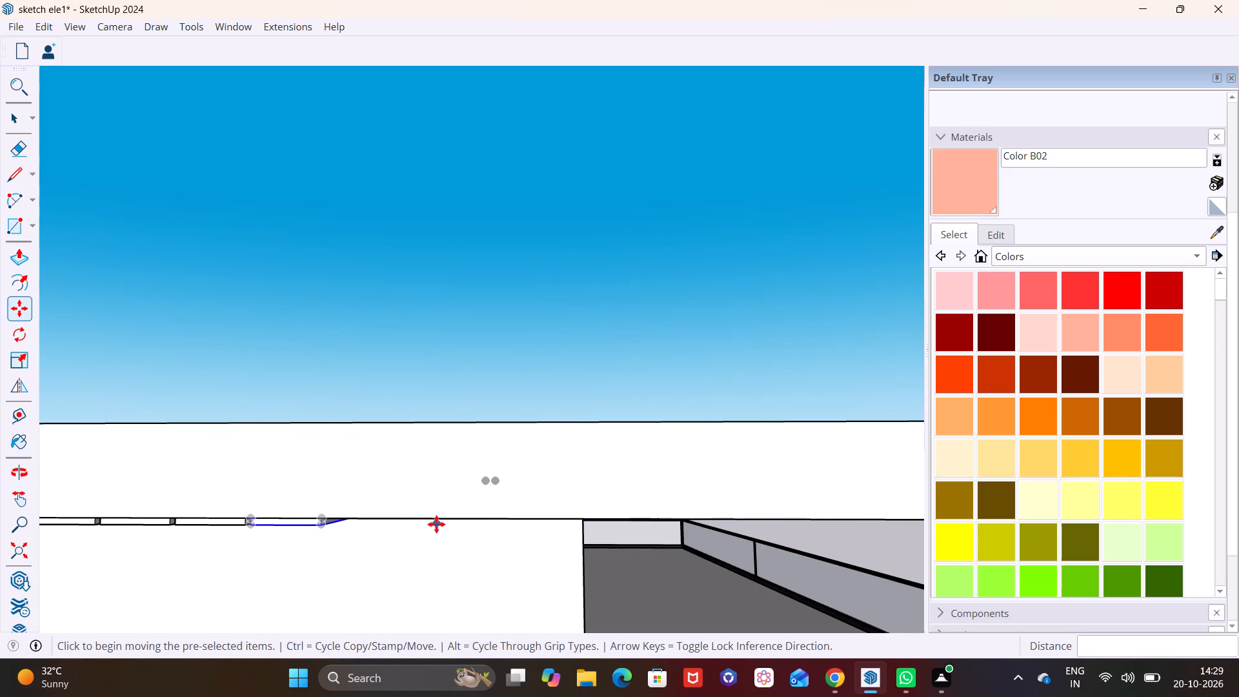
click(253, 518)
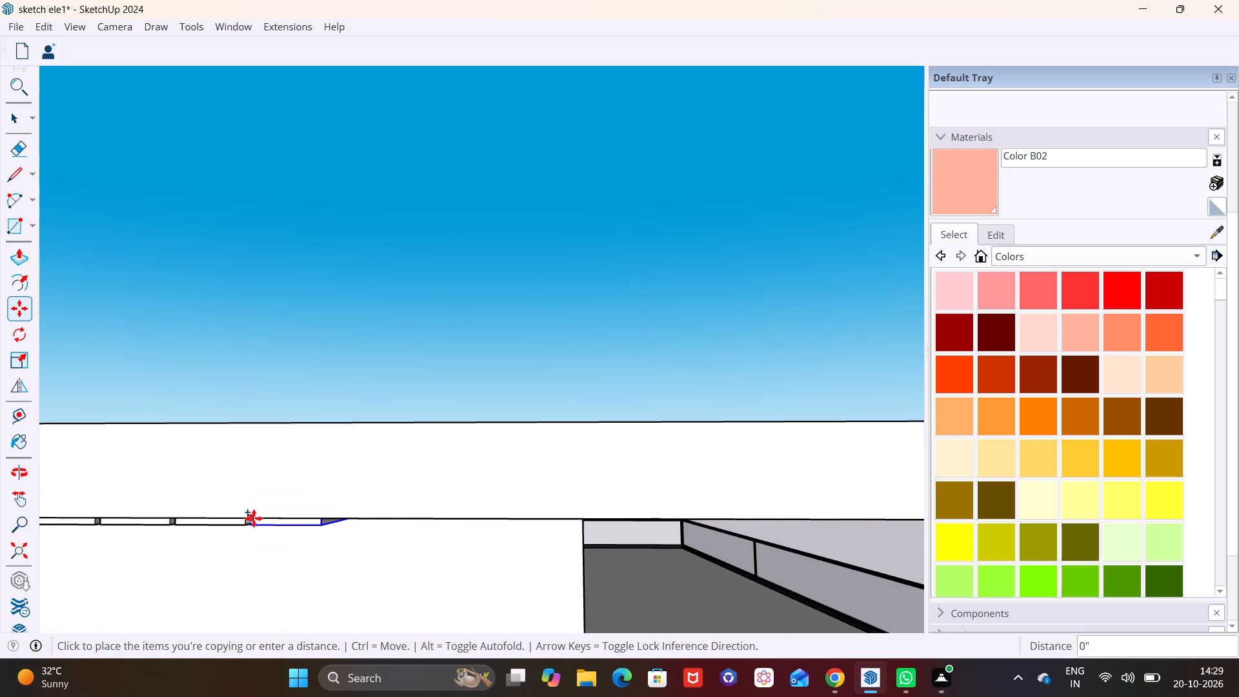
click(329, 518)
scroll(340, 518, up, 3)
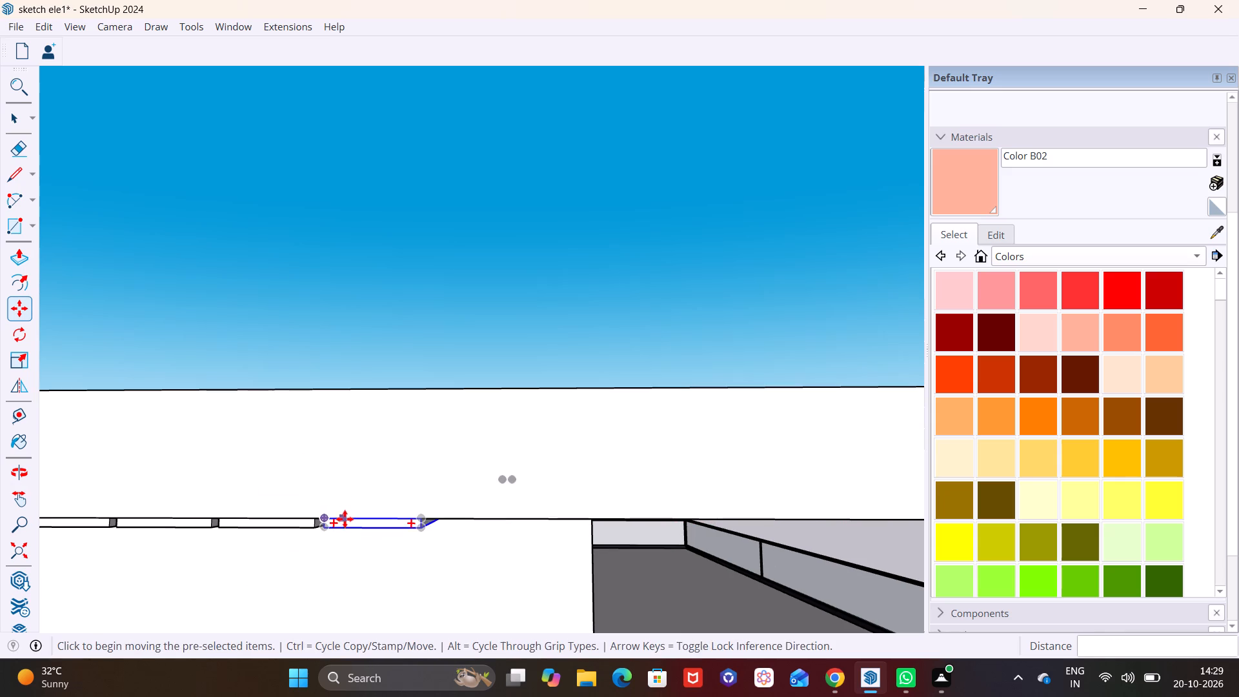
click(327, 520)
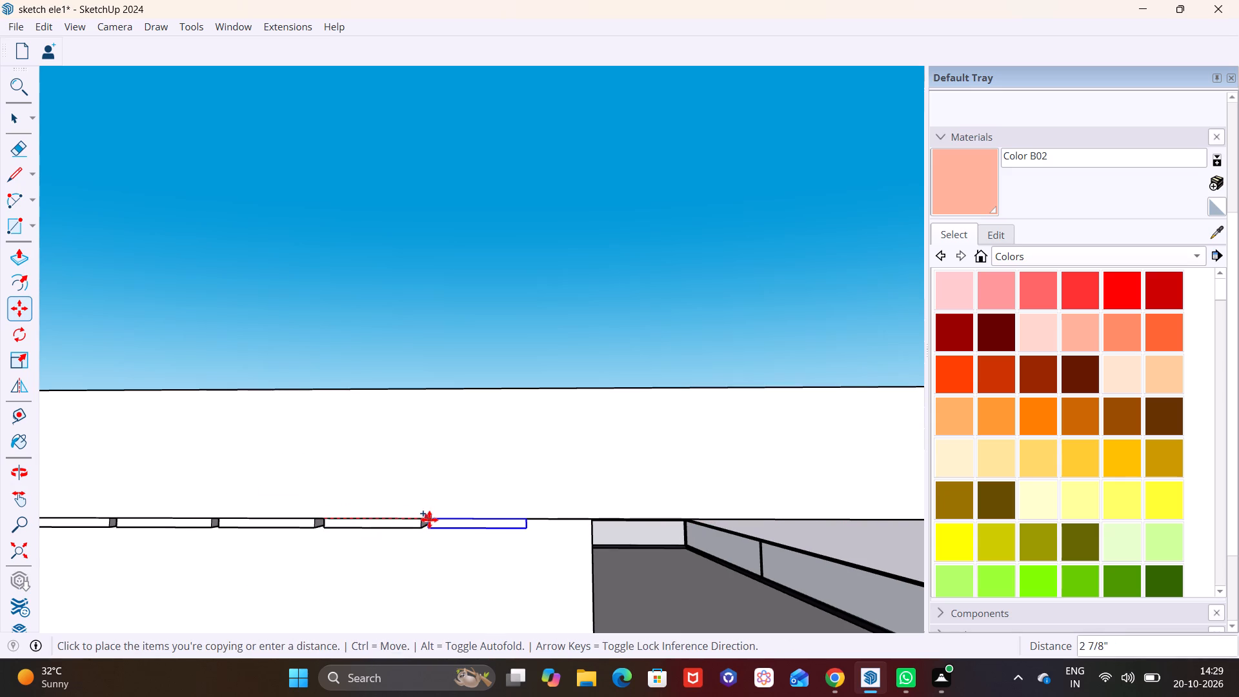
click(429, 520)
click(432, 516)
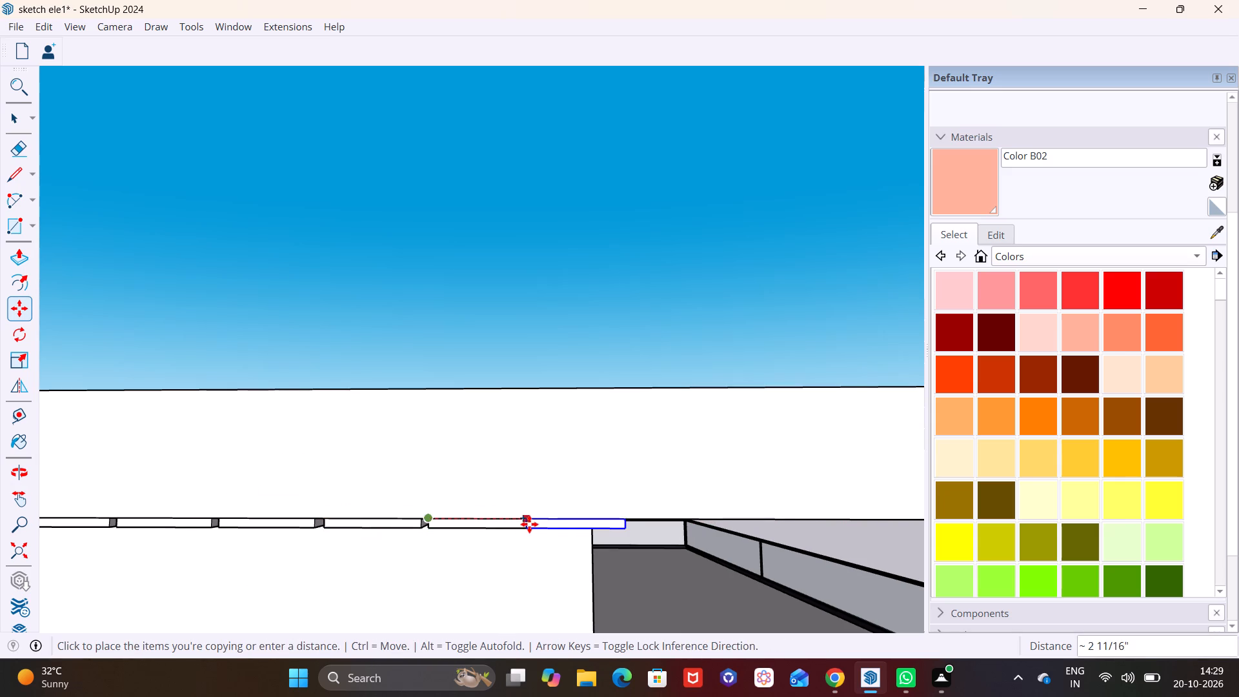
click(534, 522)
click(533, 520)
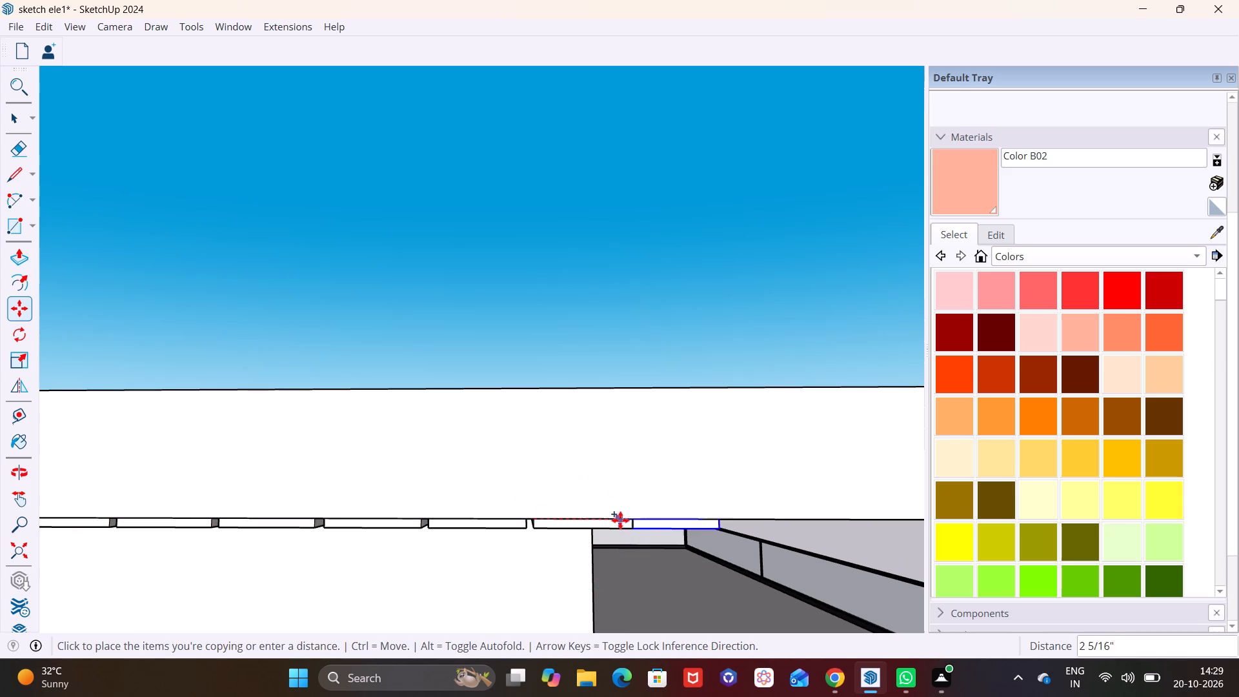
click(641, 520)
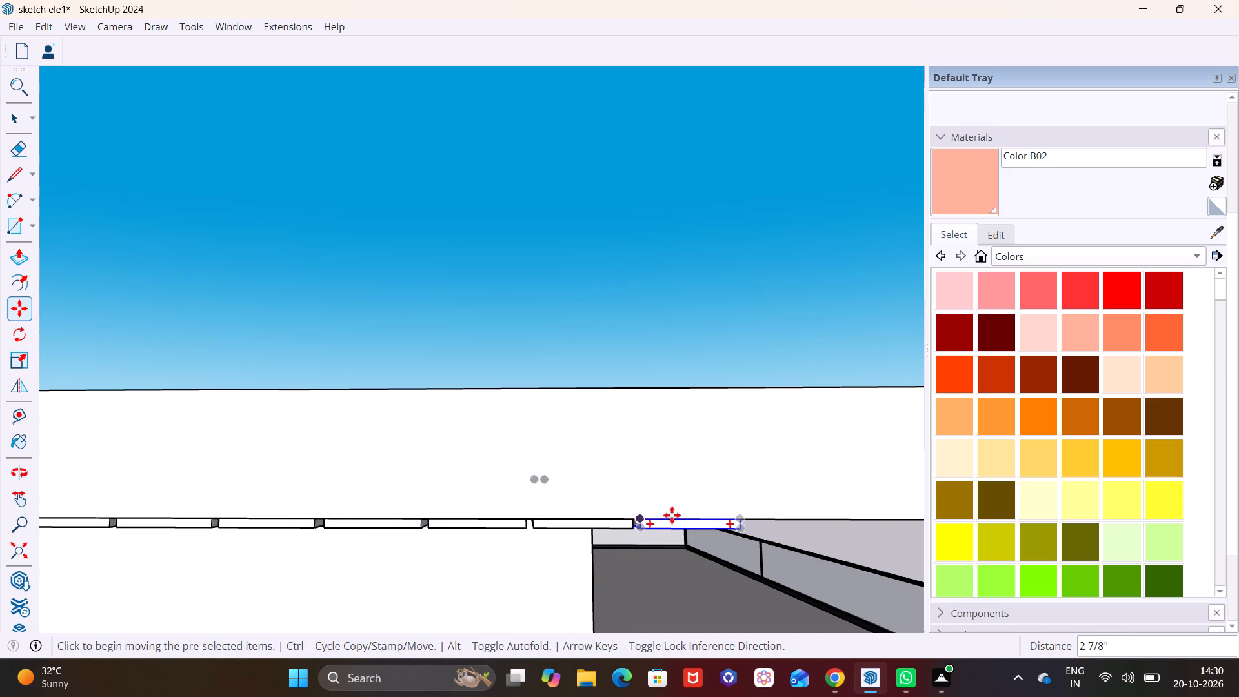
click(642, 520)
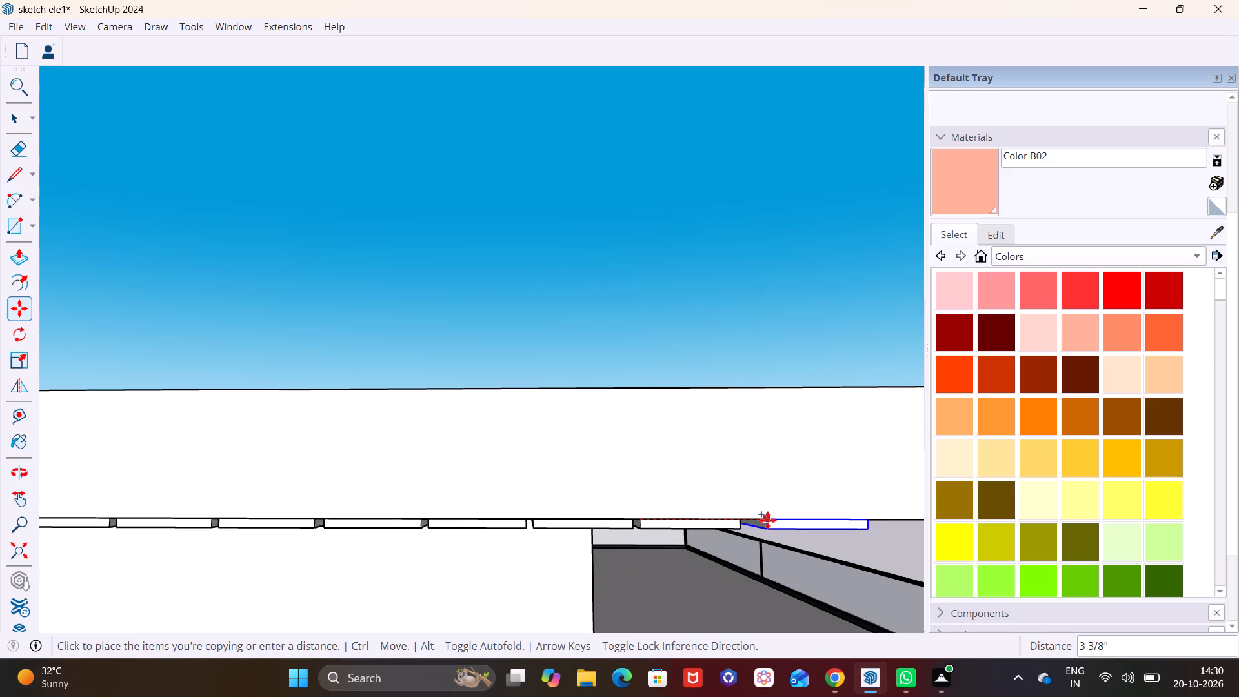
click(747, 520)
Copy the end strip three more times to the slab's right end, spaced about 2 15/16", 2 15/16" and 2 7/8".
scroll(762, 524, down, 3)
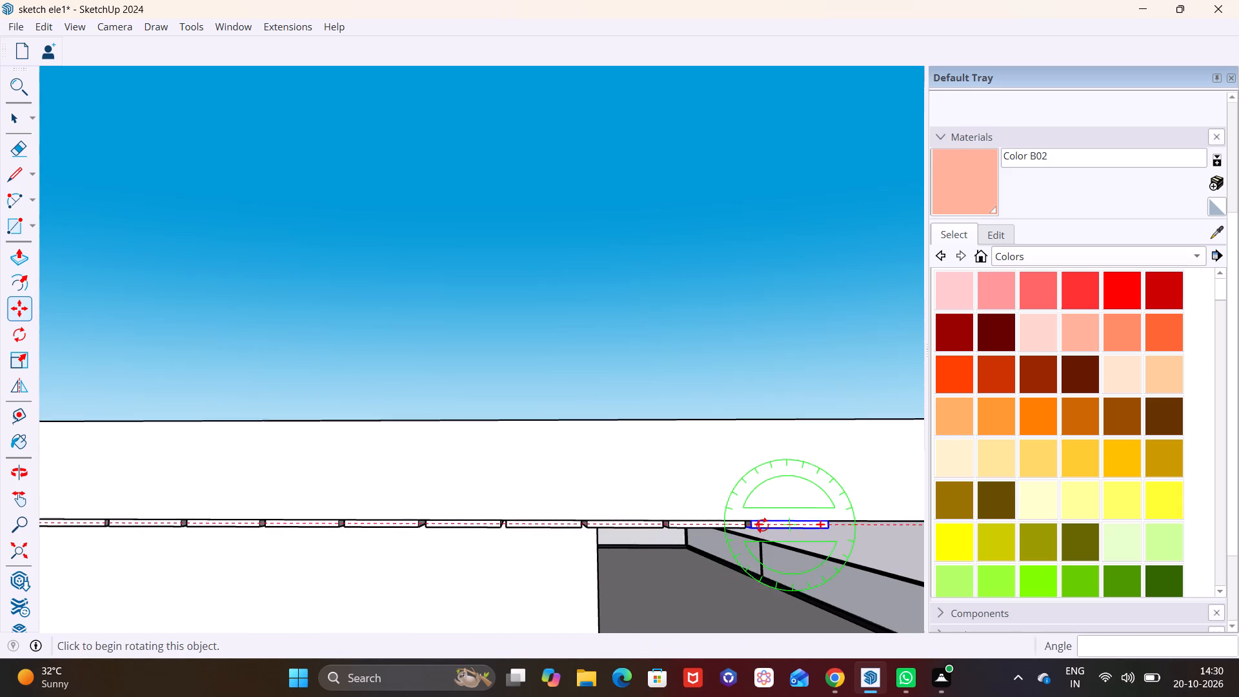
scroll(762, 525, down, 2)
shift+middle_drag(745, 534, 698, 530)
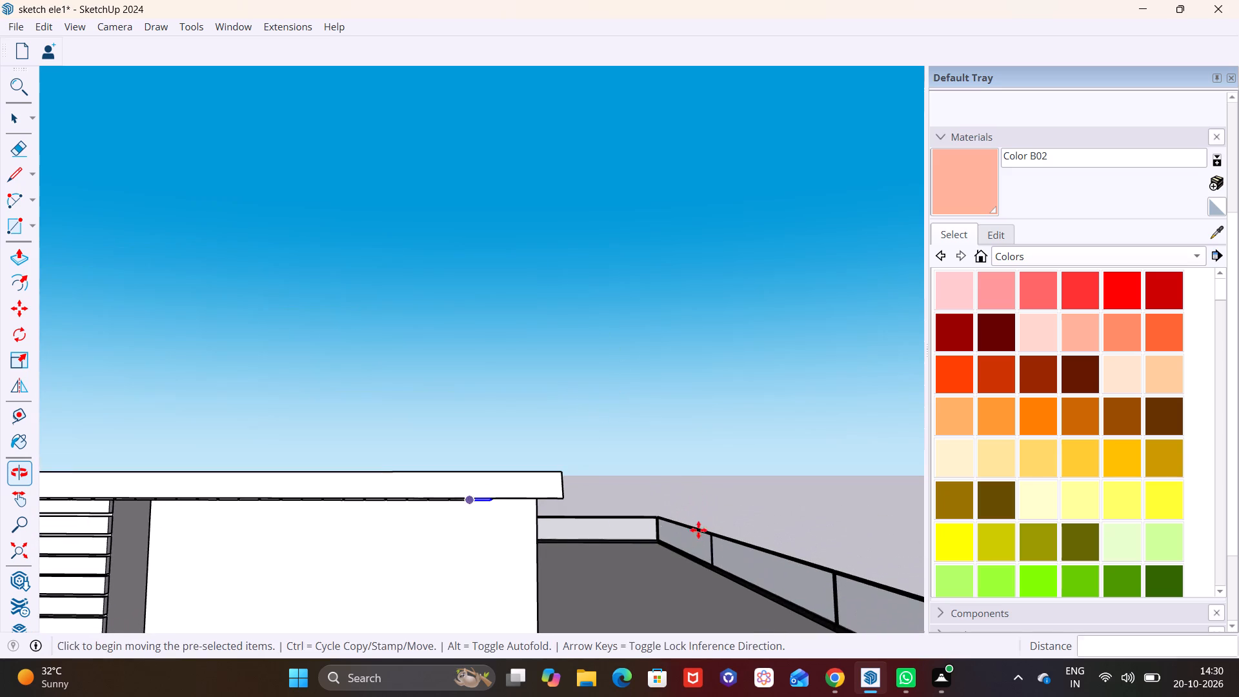
scroll(519, 490, up, 6)
scroll(461, 498, down, 2)
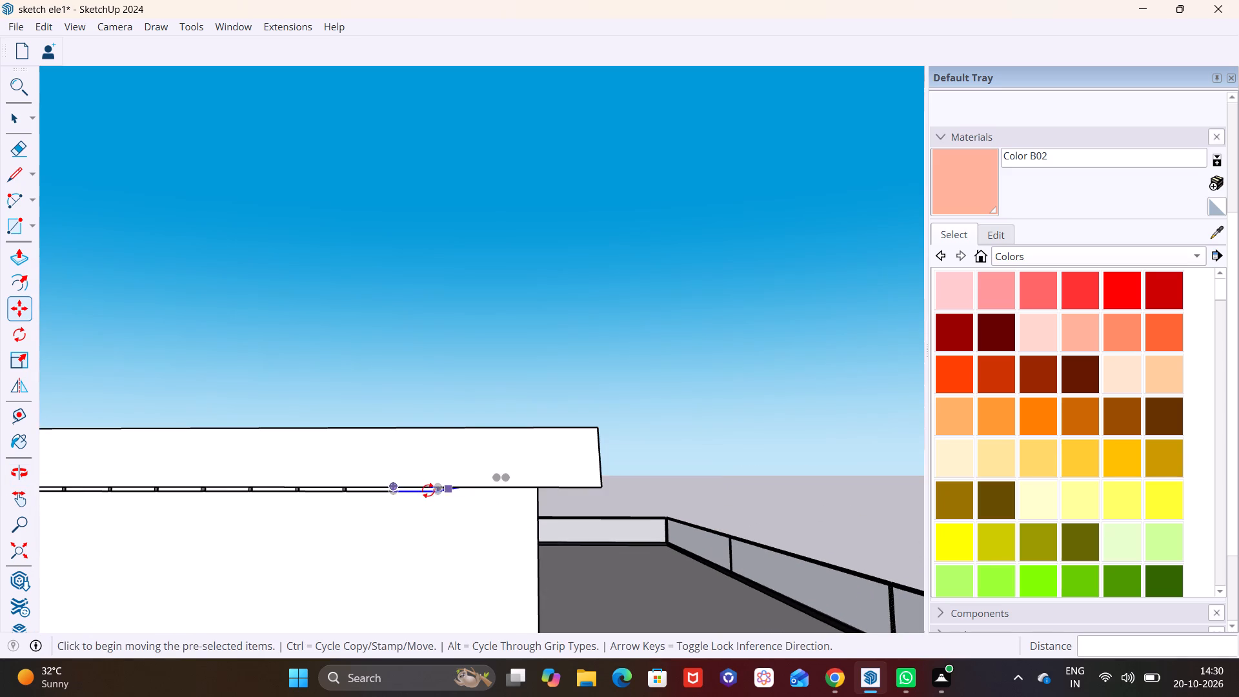
scroll(428, 490, up, 5)
click(372, 483)
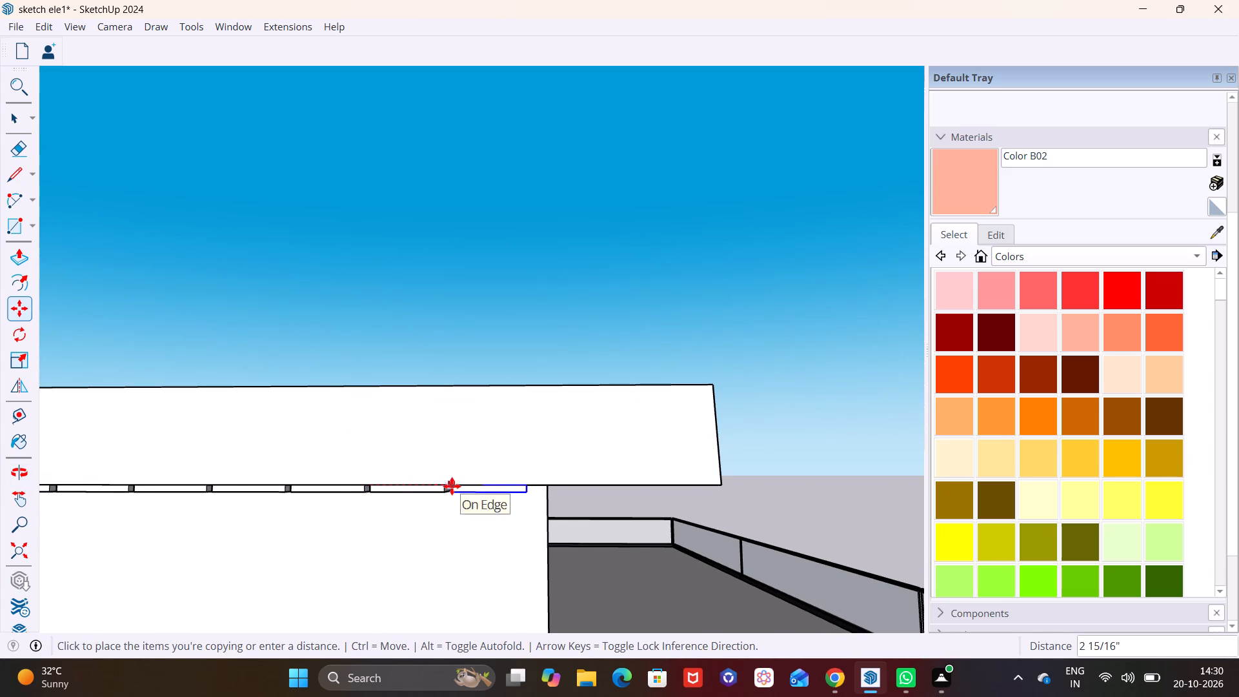
click(452, 486)
click(454, 484)
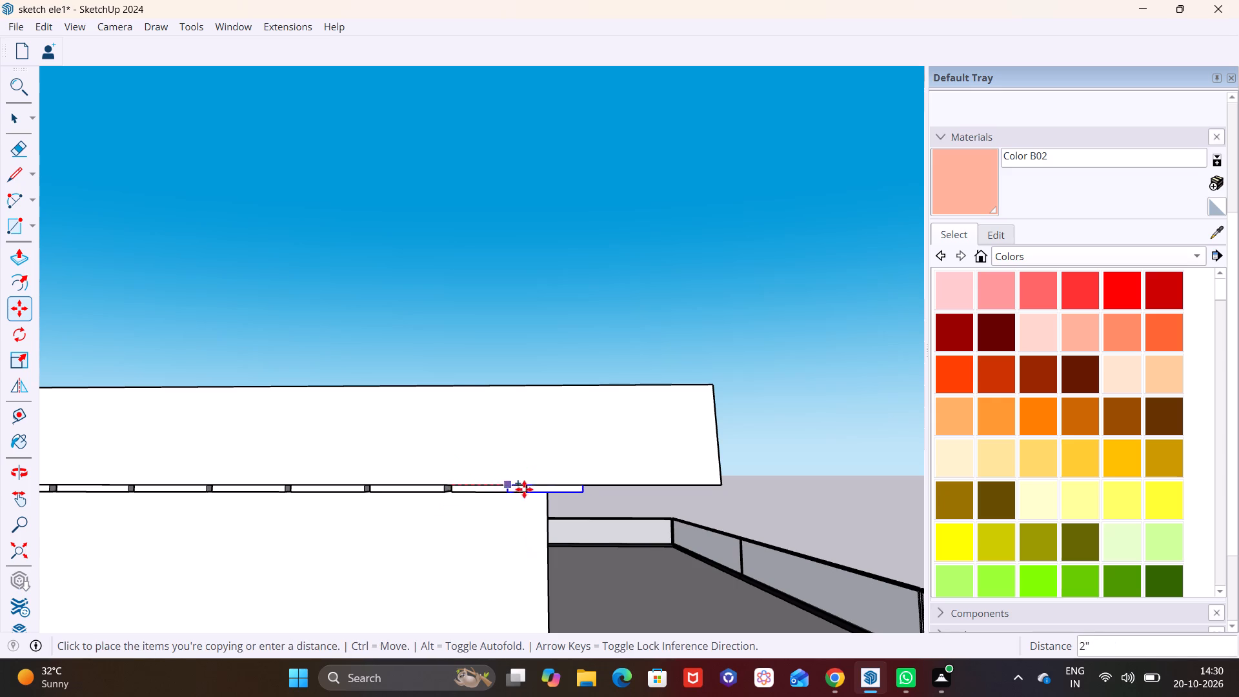
click(535, 489)
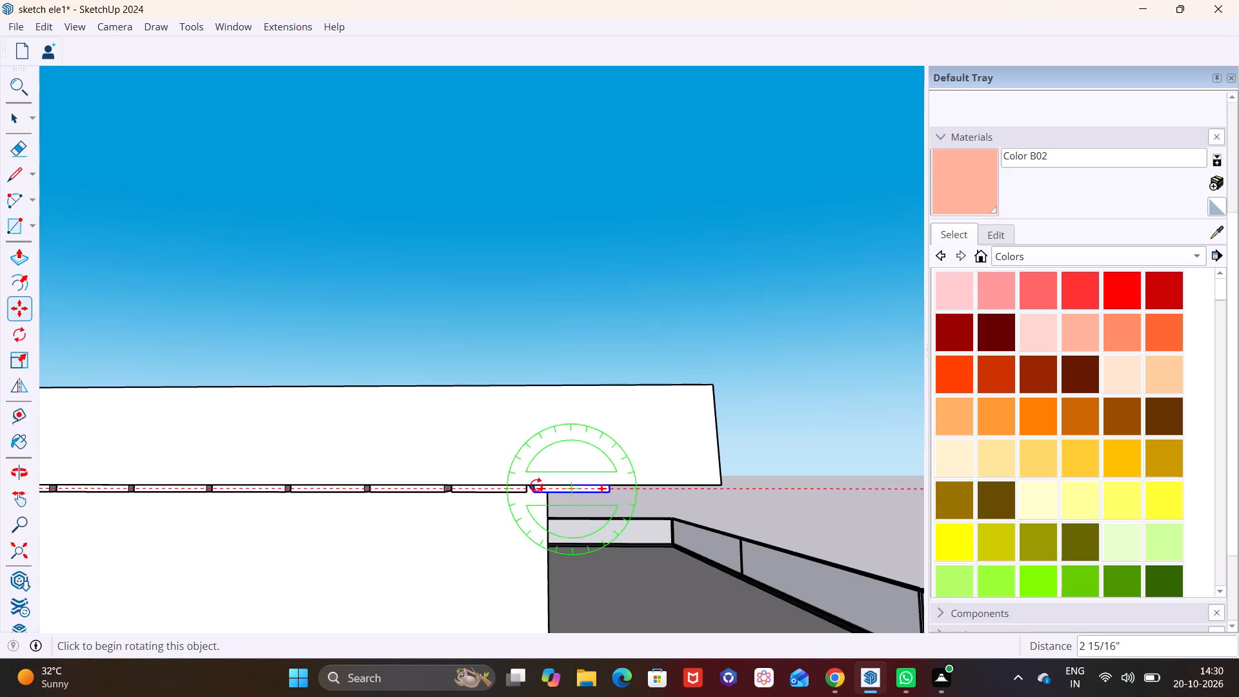
click(534, 483)
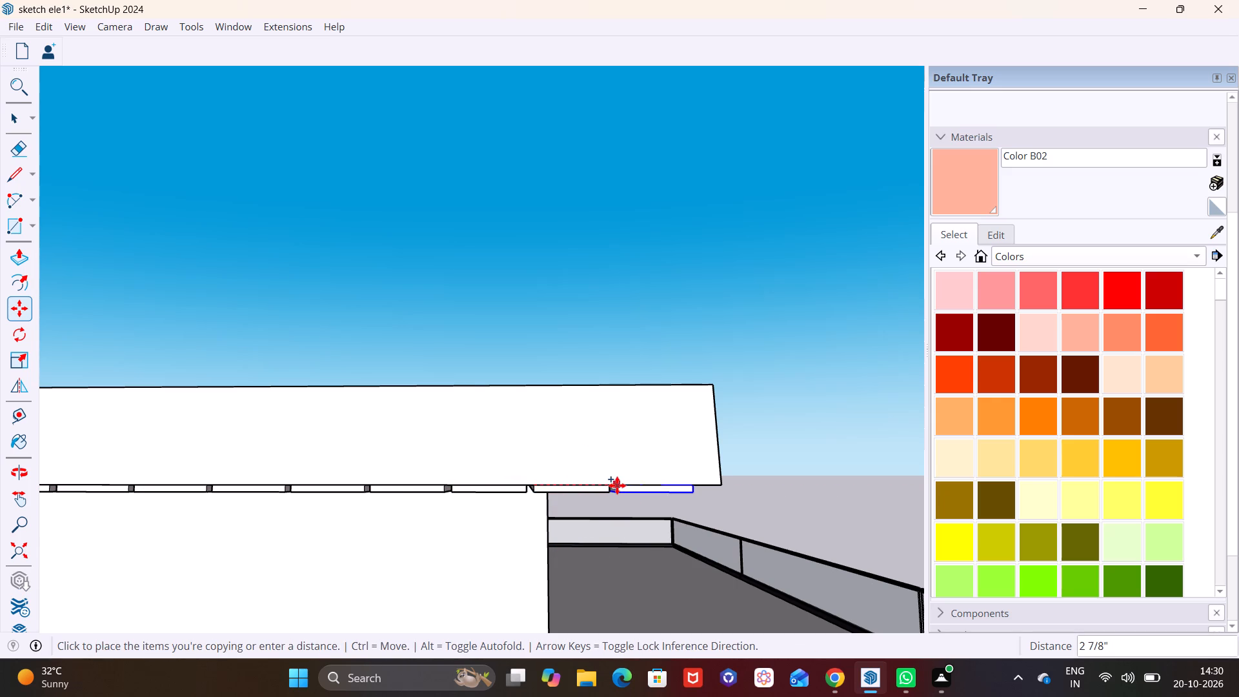
click(617, 485)
scroll(636, 502, down, 10)
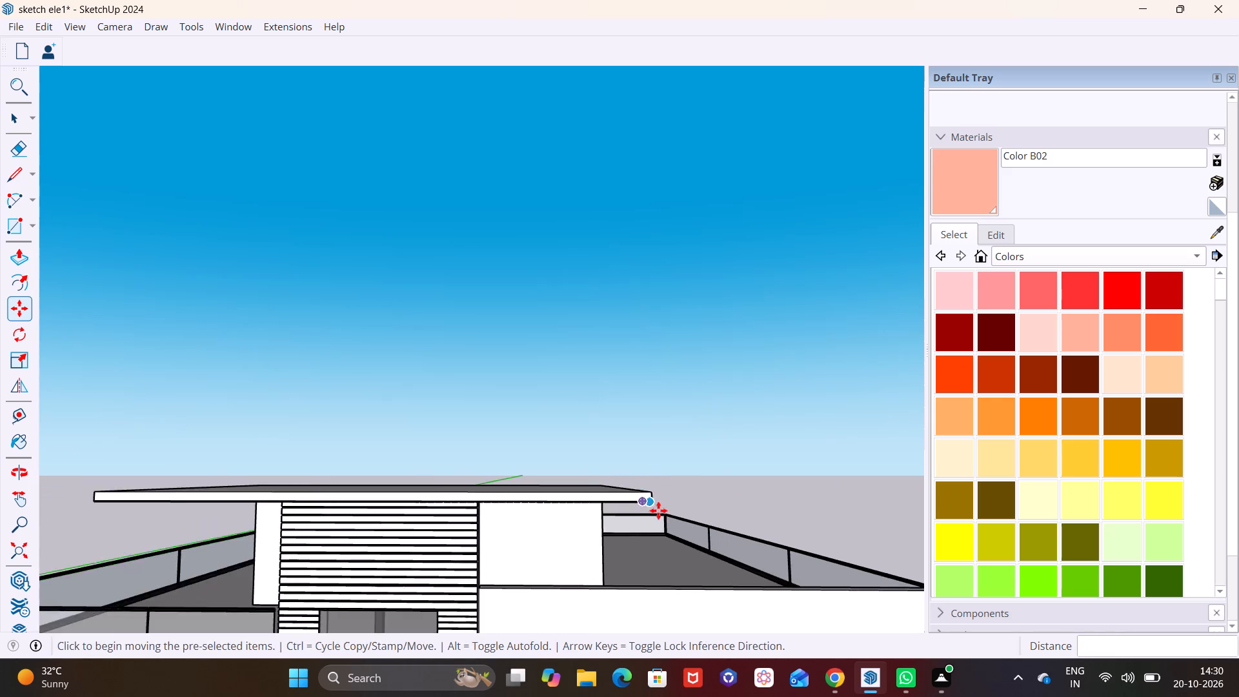
scroll(658, 510, down, 1)
key(space)
click(741, 500)
Paint the first strips at the left end of the roof slab's underside with Wood Cherry Original from the Wood materials.
scroll(467, 533, up, 8)
middle_drag(487, 498, 557, 428)
scroll(532, 432, up, 4)
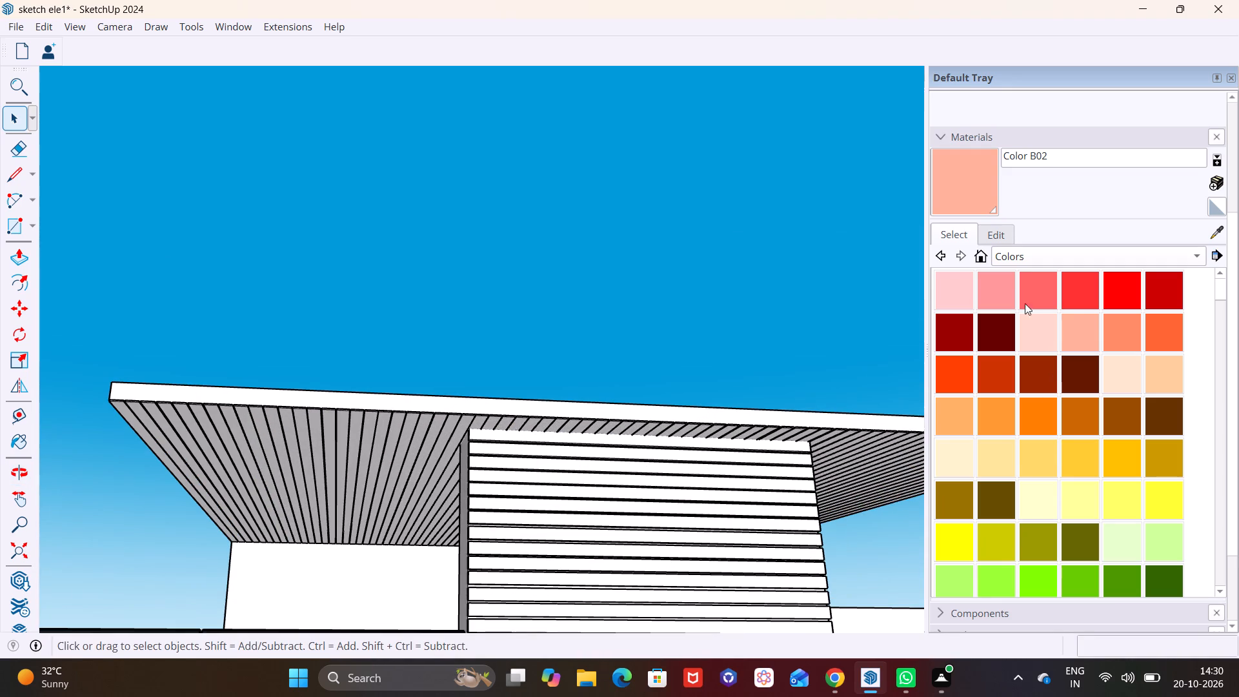
click(1029, 257)
click(1029, 422)
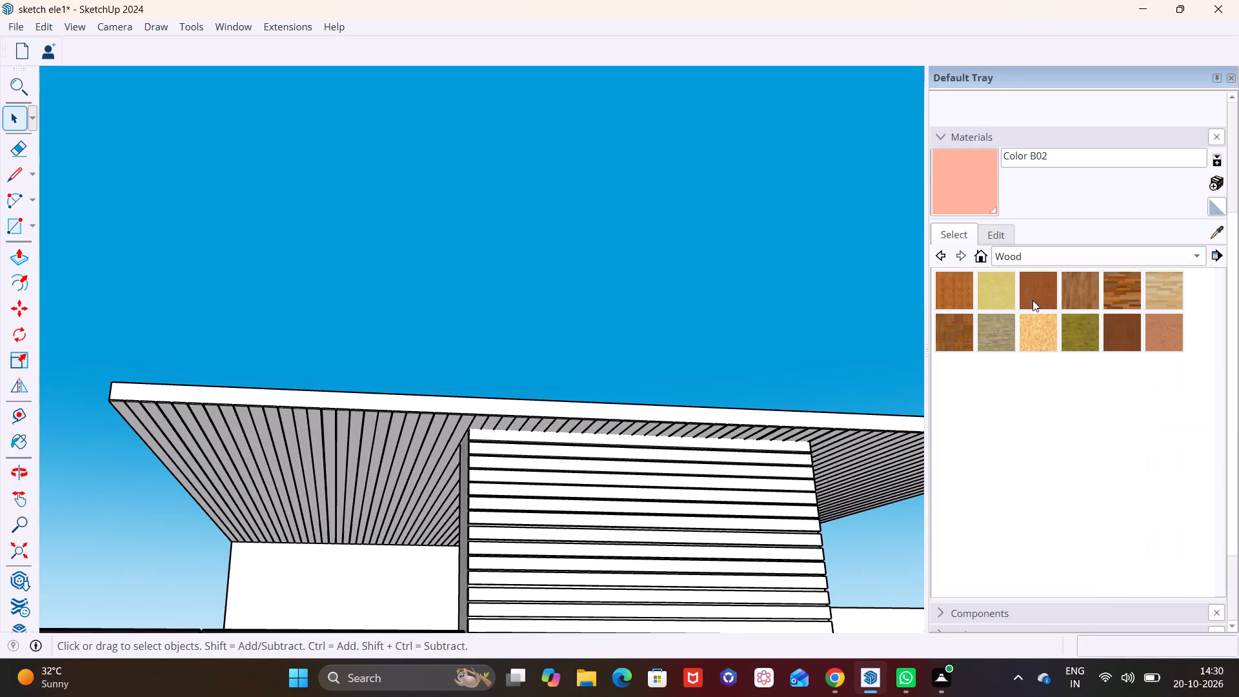
click(1034, 295)
click(125, 418)
click(134, 414)
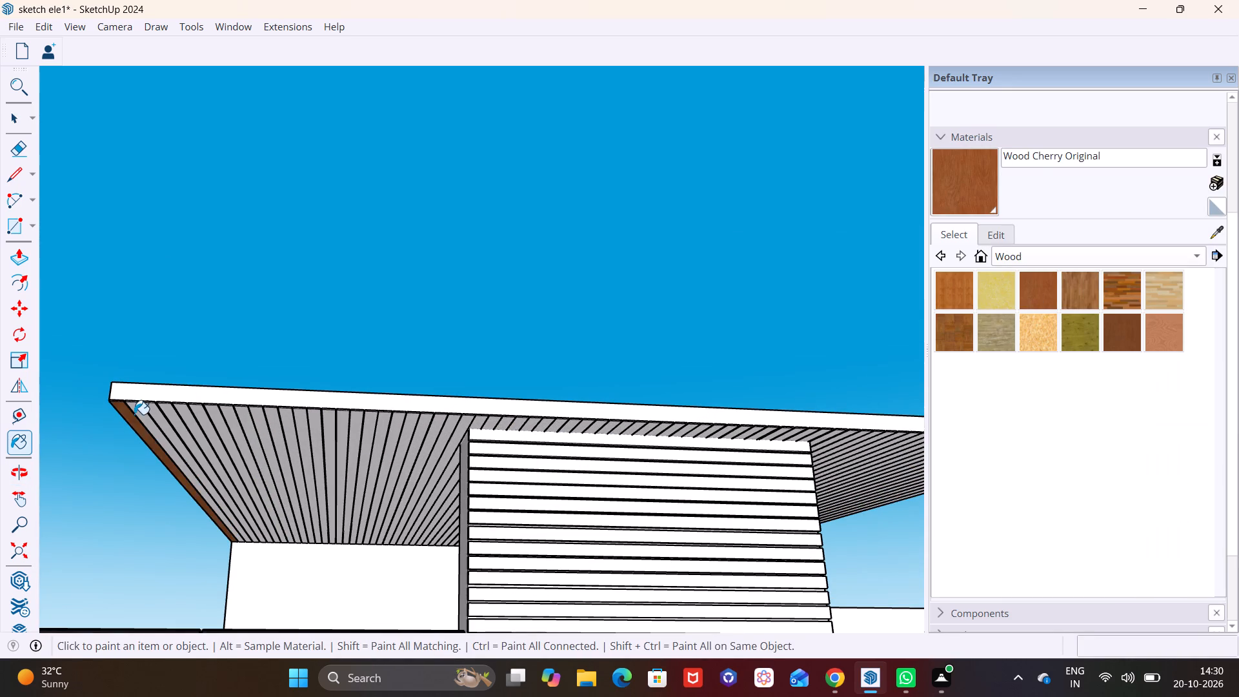
click(152, 412)
click(179, 414)
click(172, 416)
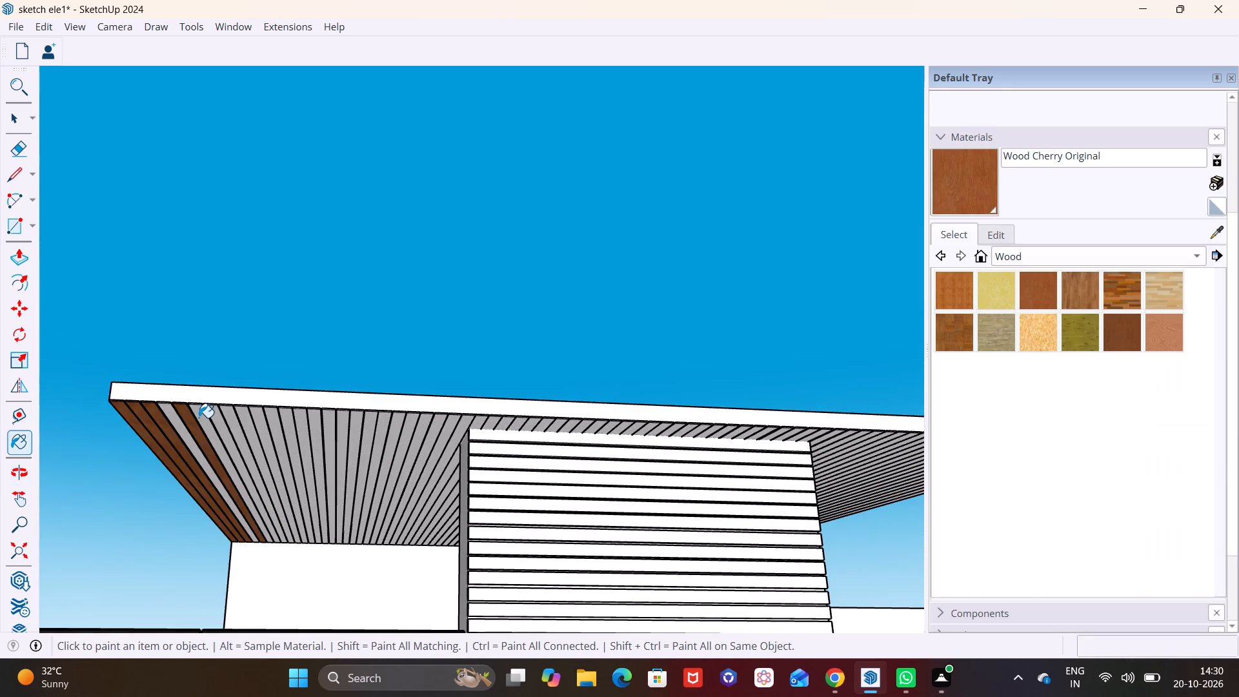
click(199, 418)
click(210, 418)
click(225, 418)
click(239, 423)
click(252, 425)
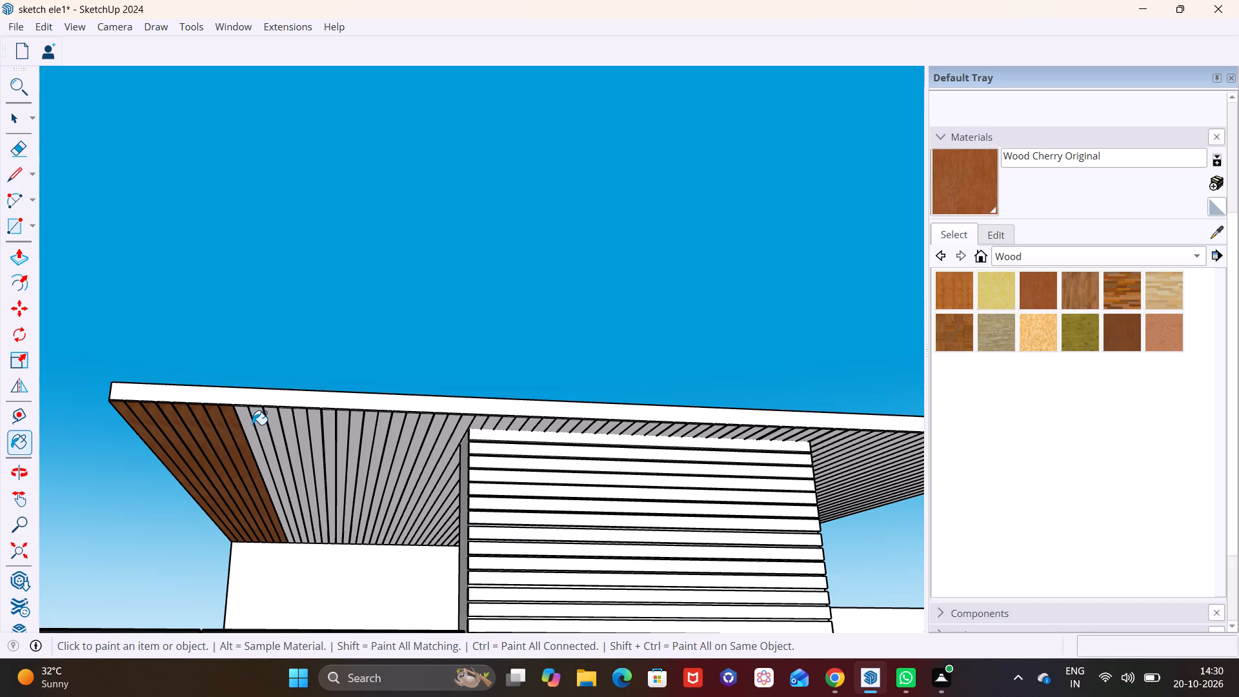
Continue painting the left overhang's underside strips with Wood Cherry Original through the middle of the overhang.
click(262, 426)
click(274, 426)
click(287, 428)
click(297, 431)
click(304, 431)
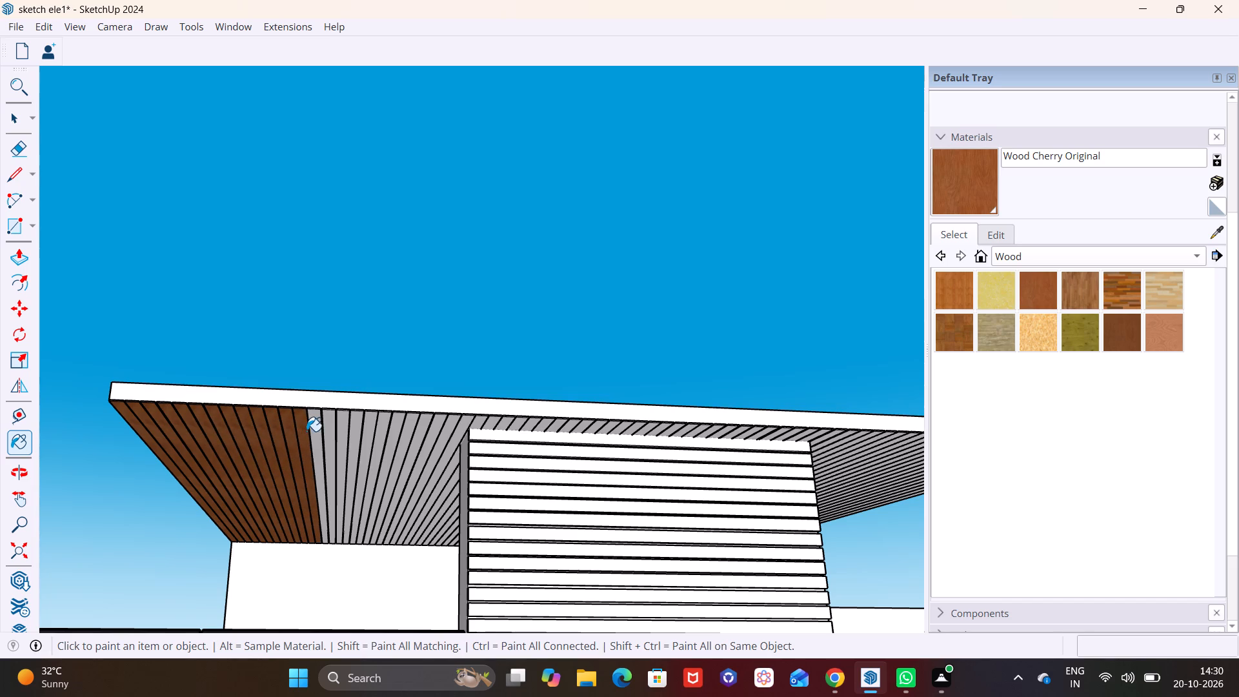
drag(307, 431, 314, 431)
click(342, 431)
drag(348, 431, 356, 431)
click(330, 431)
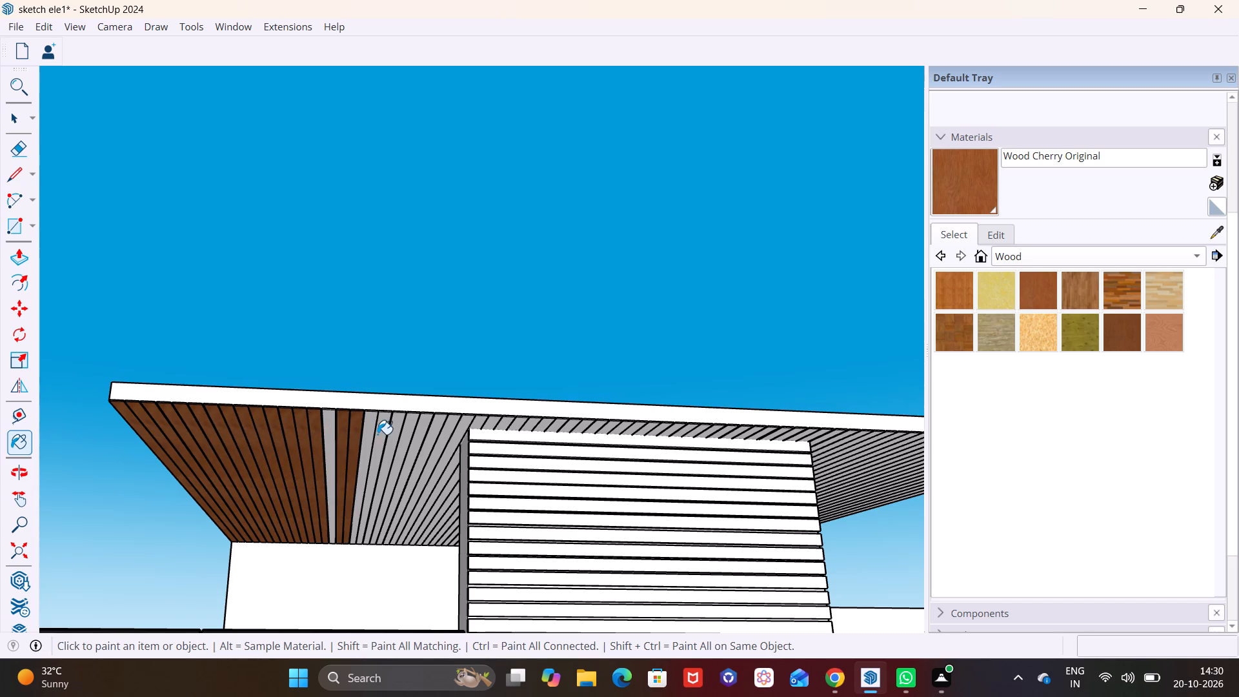
click(378, 434)
click(372, 435)
click(392, 435)
click(401, 435)
double_click(411, 435)
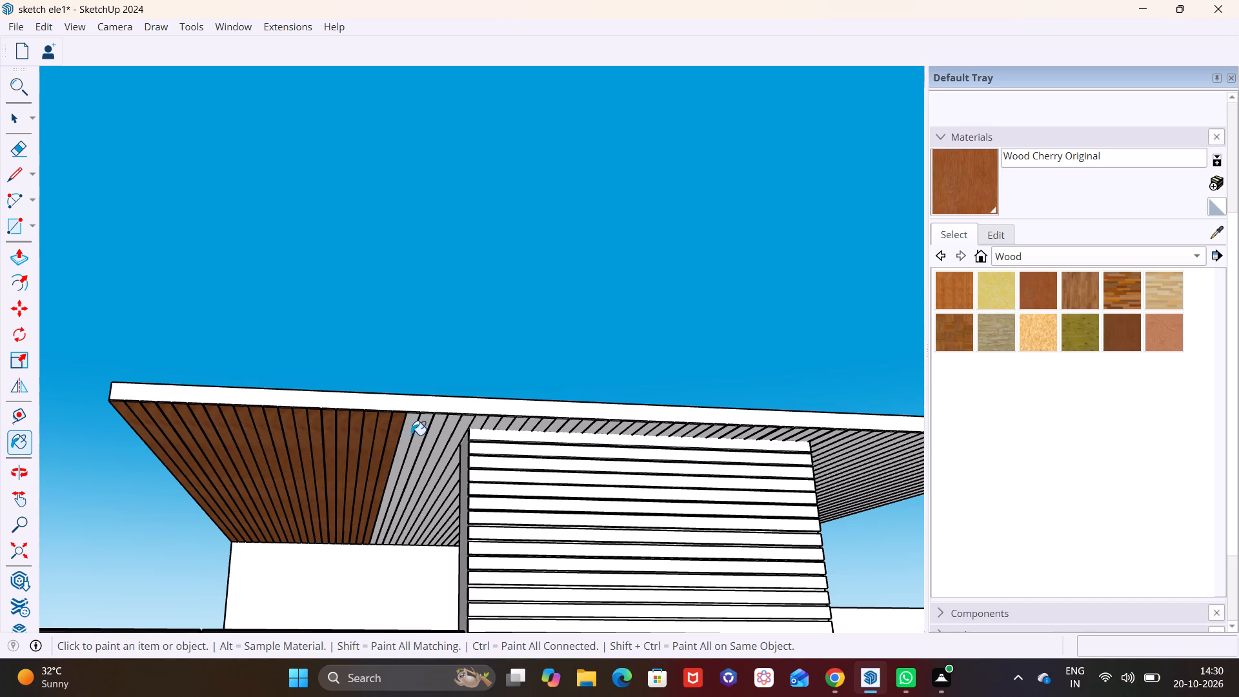
Paint the remaining left overhang strips and the first few in front of the slatted tower with Wood Cherry Original.
click(421, 435)
click(423, 435)
click(438, 440)
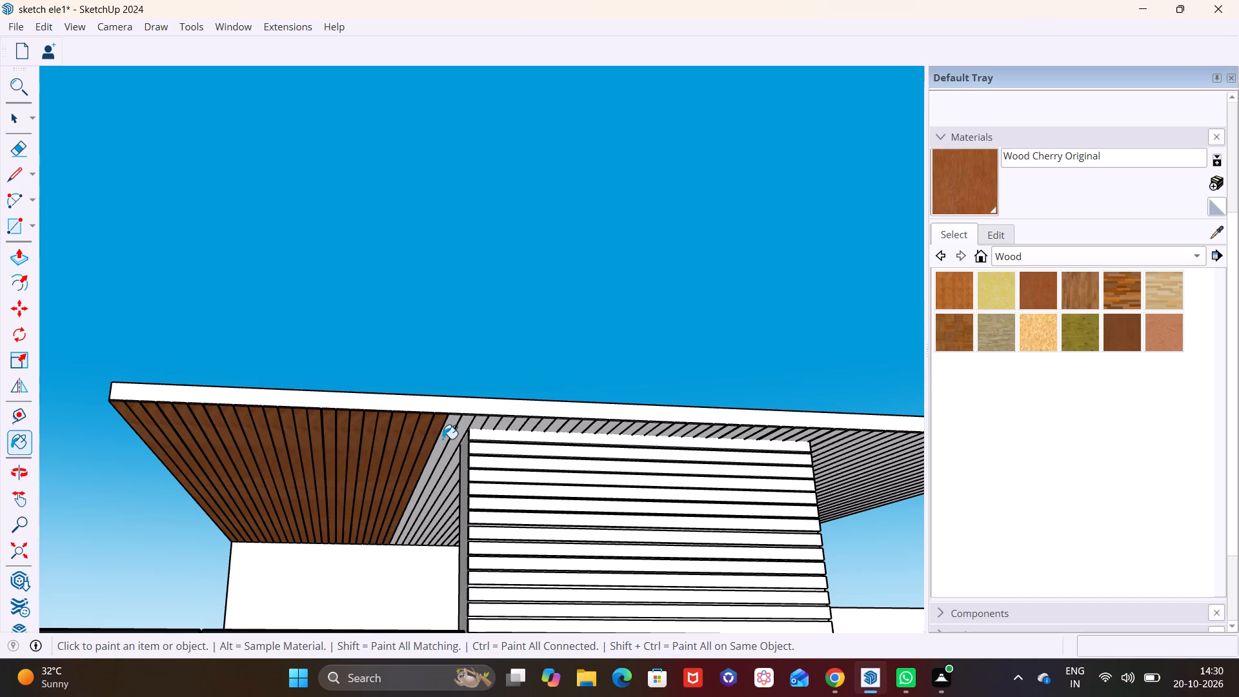
click(443, 439)
click(458, 434)
click(479, 430)
click(493, 430)
click(500, 429)
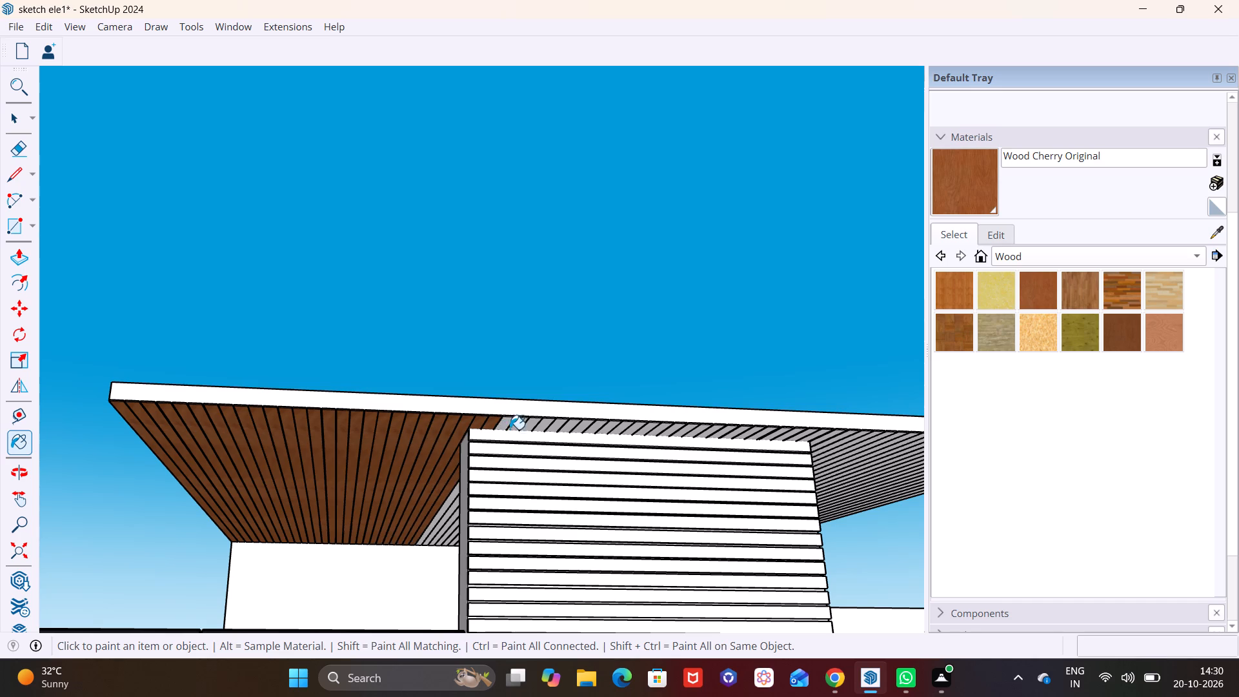
click(519, 429)
click(525, 429)
click(538, 429)
click(529, 430)
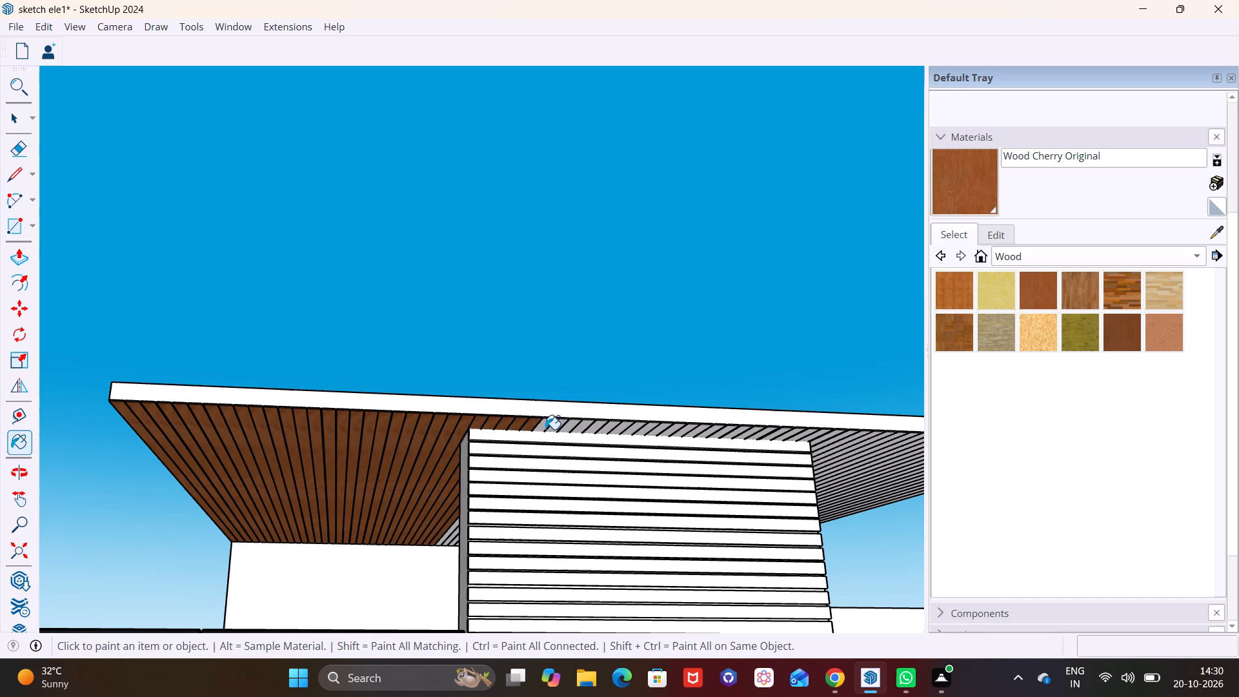
click(545, 427)
click(545, 420)
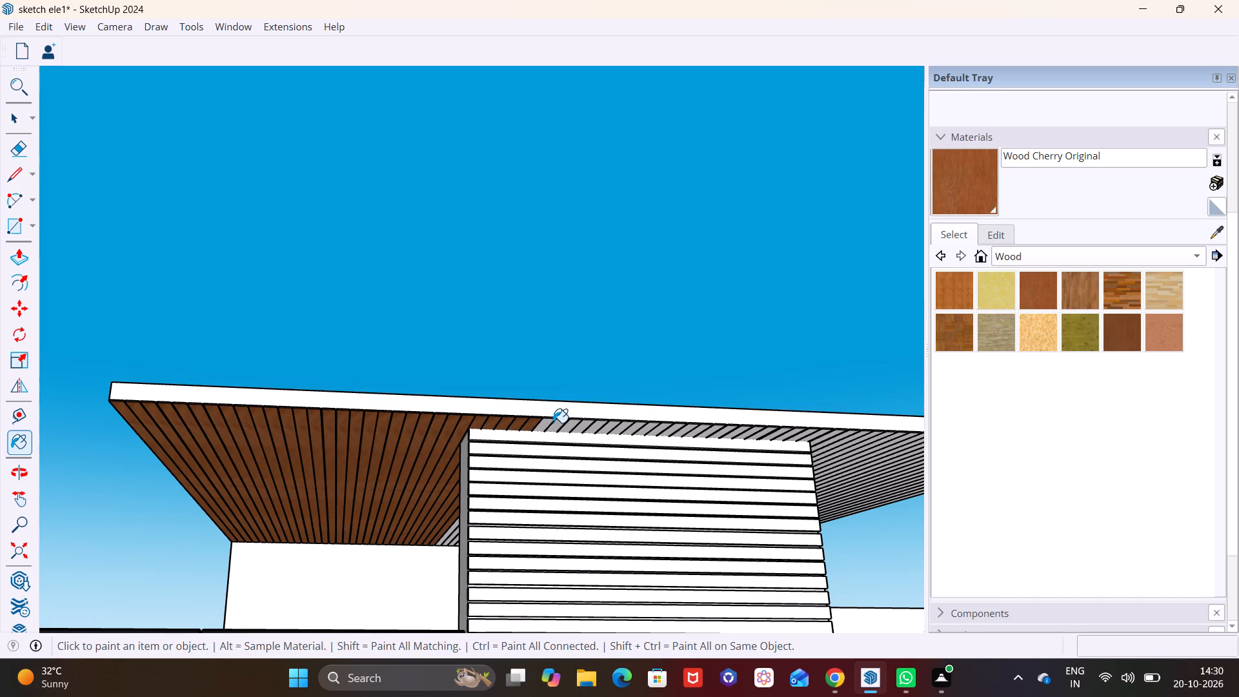
click(543, 425)
Paint the next run of underside strips in front of the slatted tower with Wood Cherry Original, past its midpoint.
scroll(556, 434, up, 8)
click(525, 412)
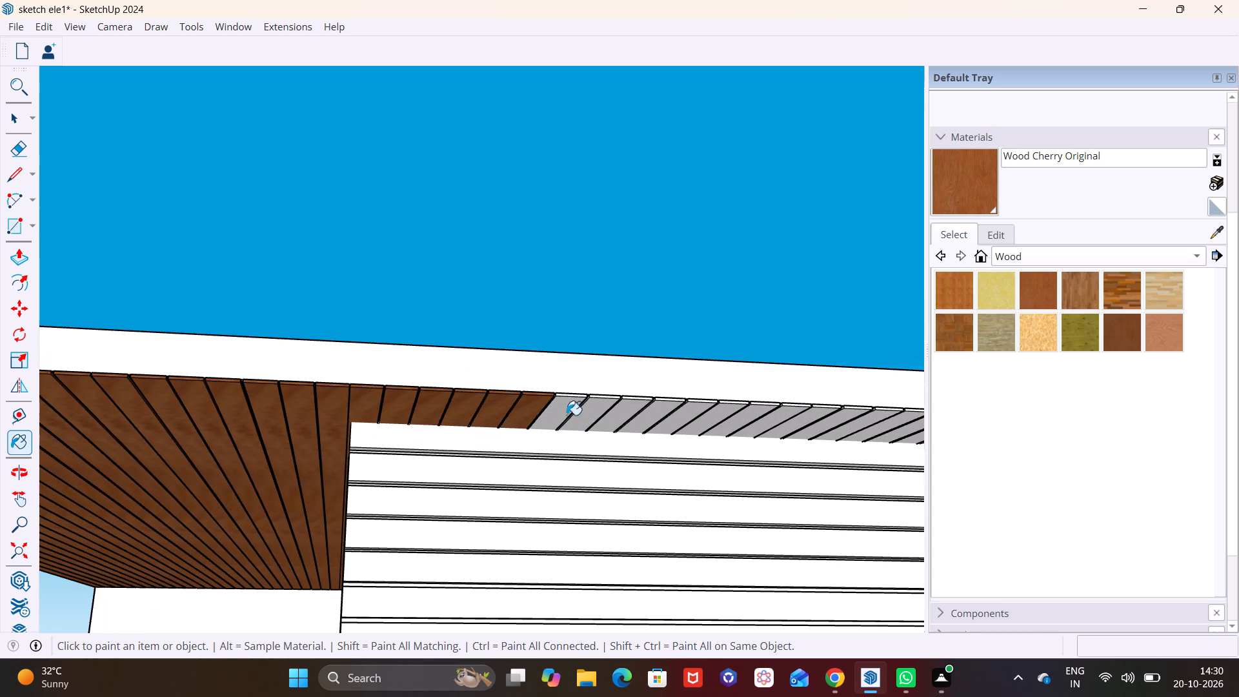
click(576, 415)
click(569, 416)
click(625, 418)
click(664, 418)
click(698, 418)
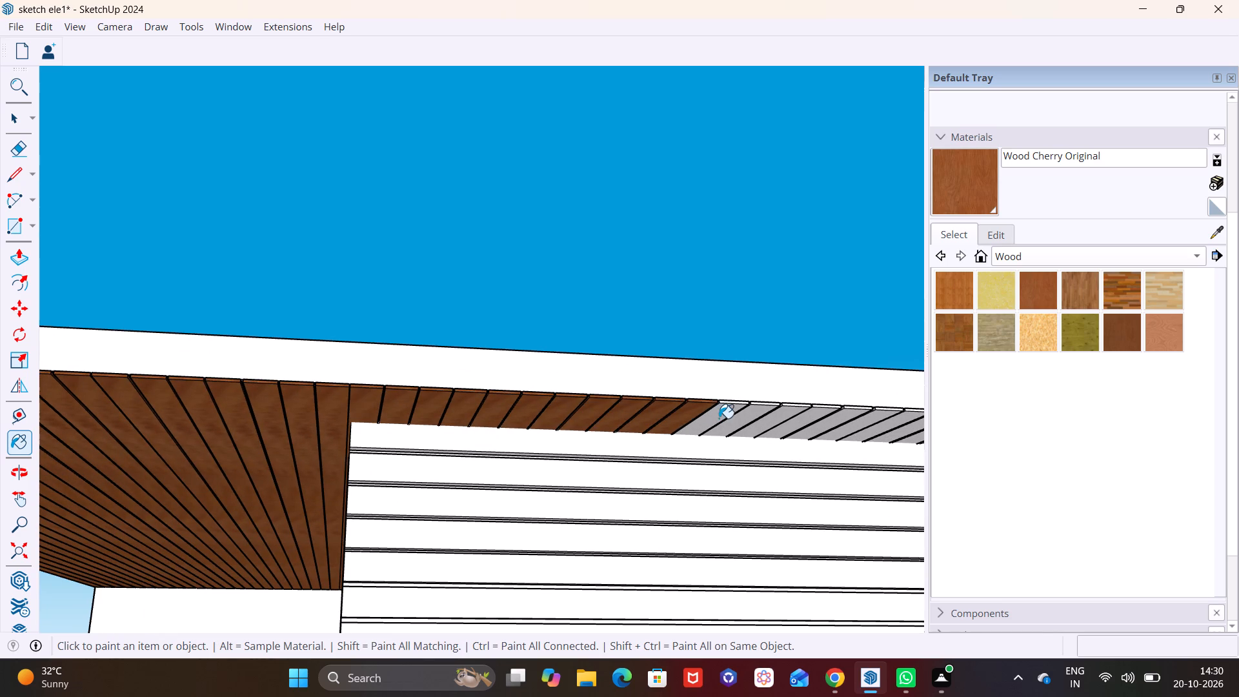
click(719, 418)
click(748, 421)
click(776, 423)
click(802, 425)
click(854, 430)
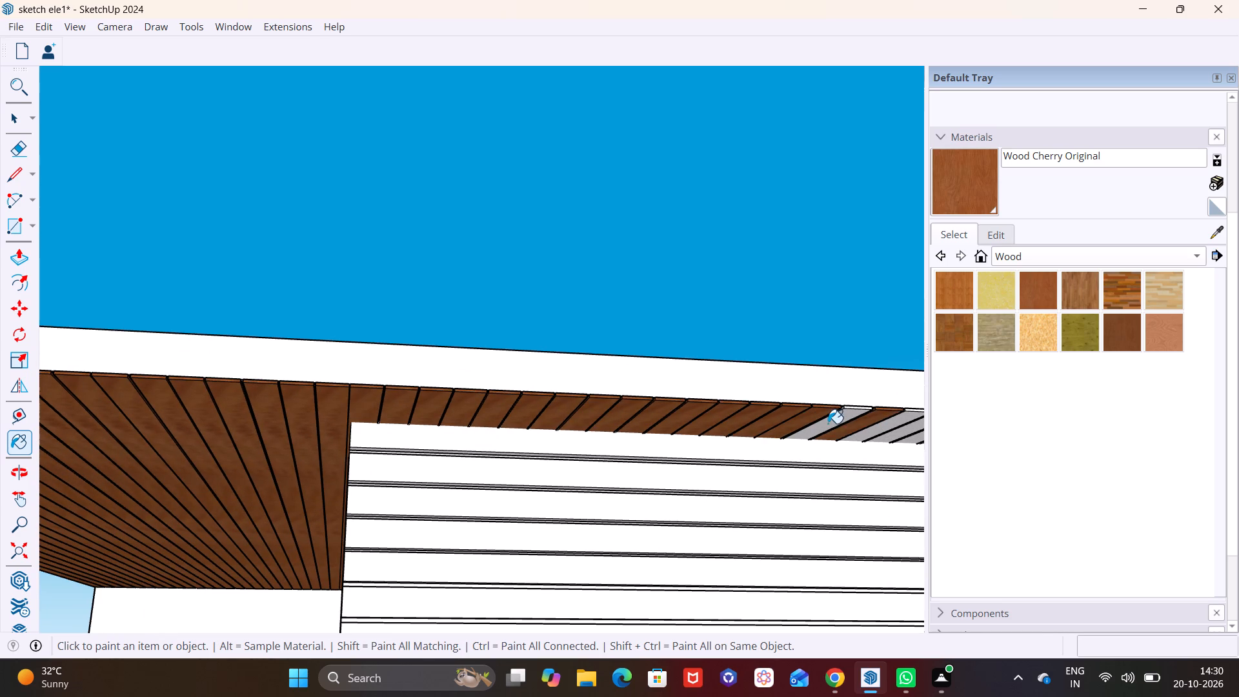
click(836, 423)
Paint the remaining underside strips in front of the slatted tower, up to its right corner, with Wood Cherry Original.
scroll(776, 438, down, 8)
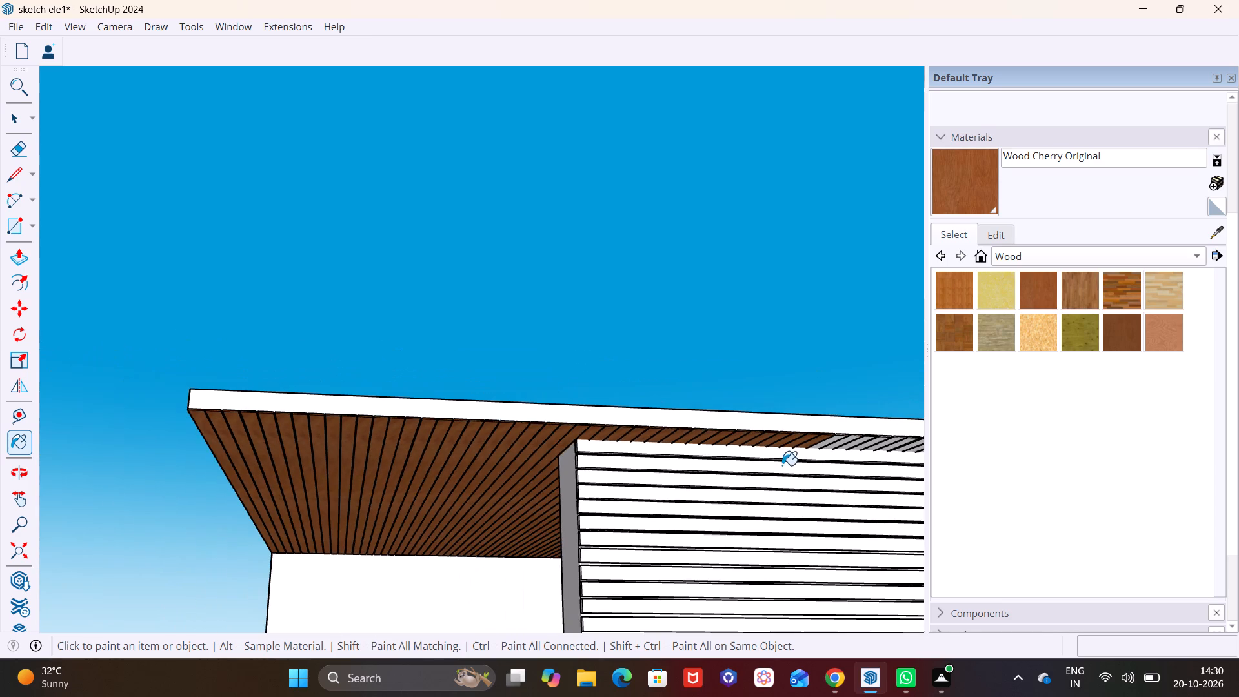
scroll(612, 495, down, 3)
shift+middle_drag(617, 495, 208, 516)
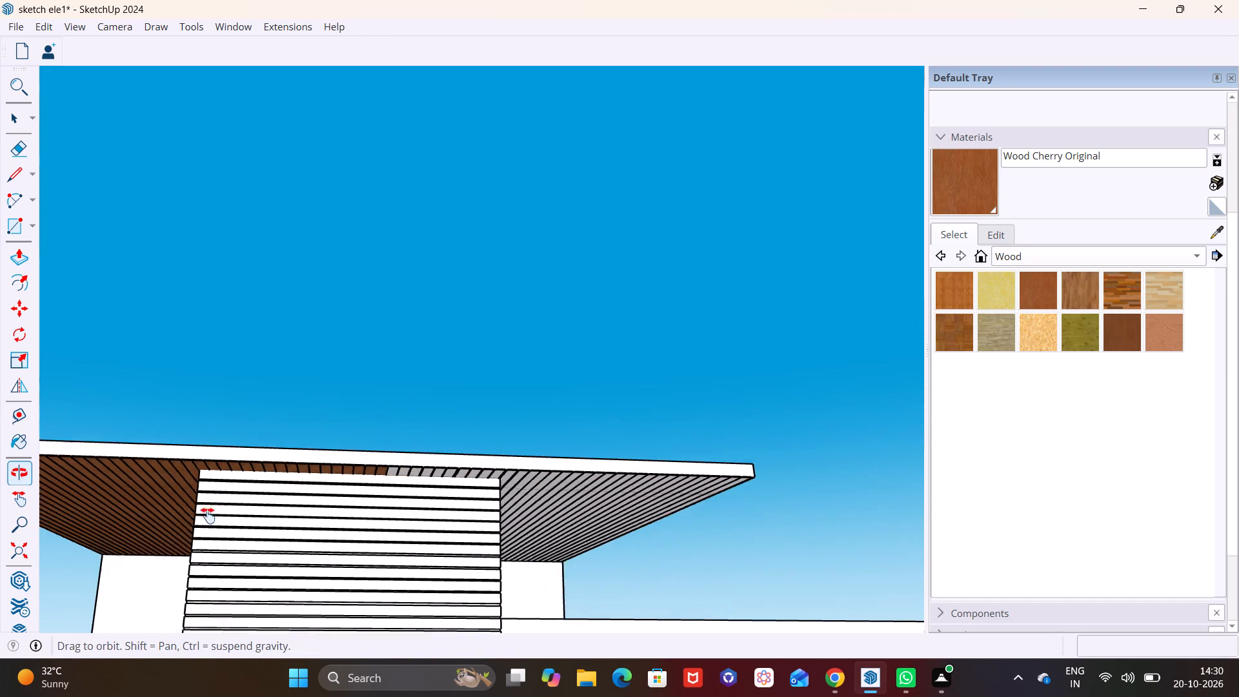
shift+middle_drag(208, 516, 204, 517)
scroll(468, 424, up, 2)
click(276, 521)
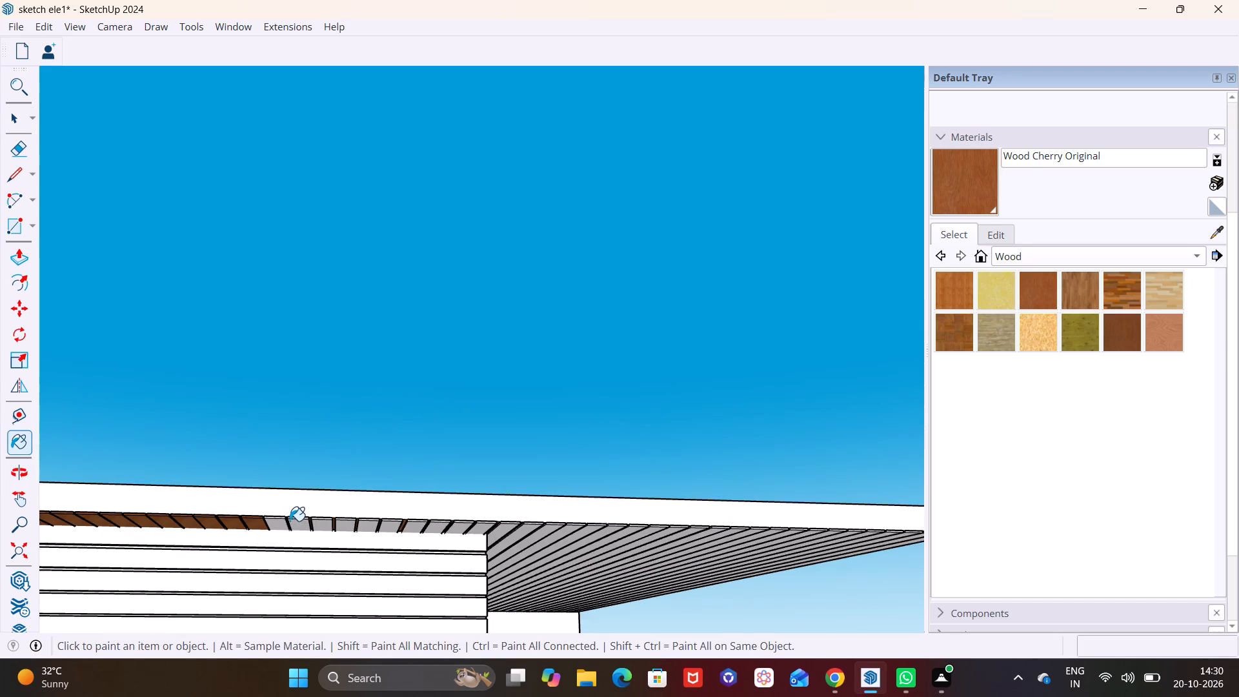
click(295, 522)
scroll(280, 525, up, 4)
click(280, 525)
click(327, 530)
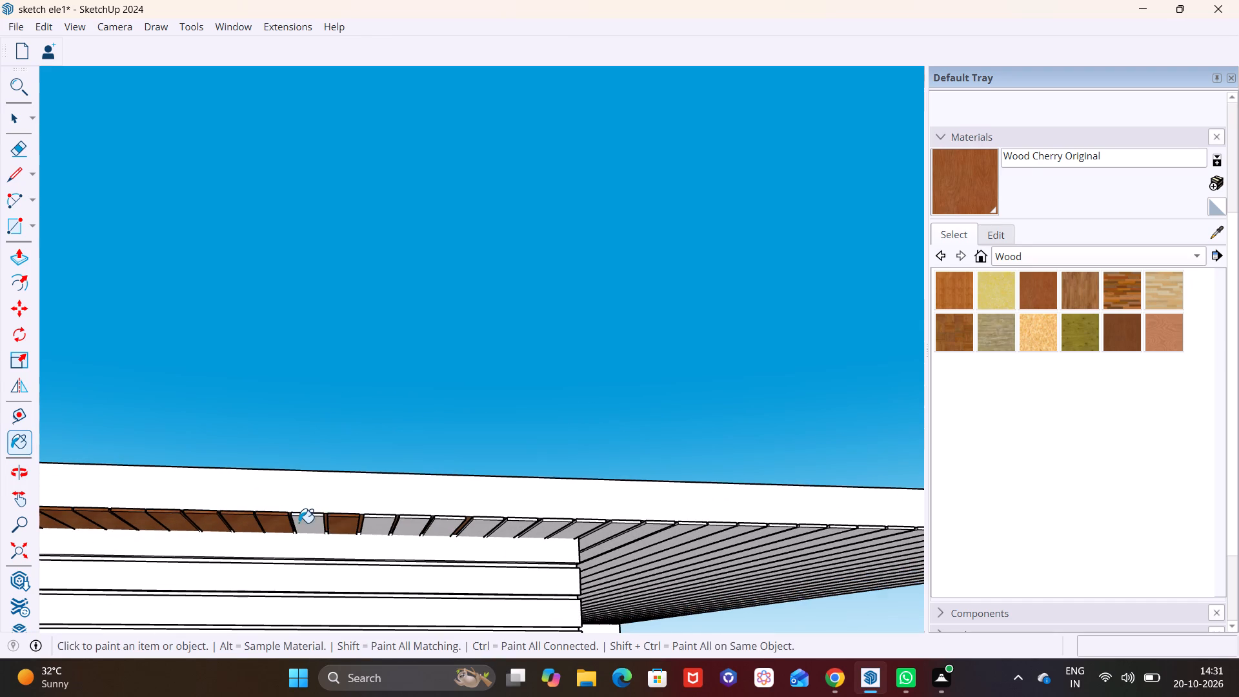
click(299, 523)
click(379, 530)
click(405, 530)
click(434, 530)
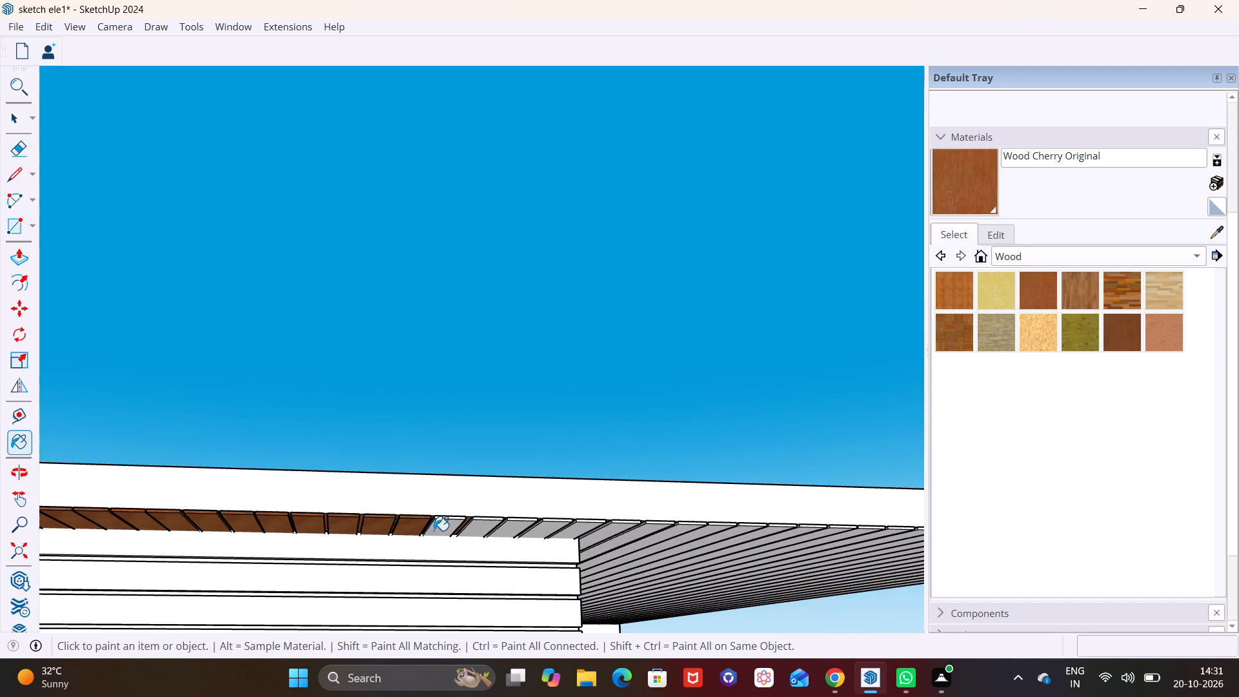
click(474, 530)
drag(512, 531, 520, 531)
click(574, 532)
click(552, 532)
Paint the right overhang's underside strips nearest the slatted tower with Wood Cherry Original.
click(610, 540)
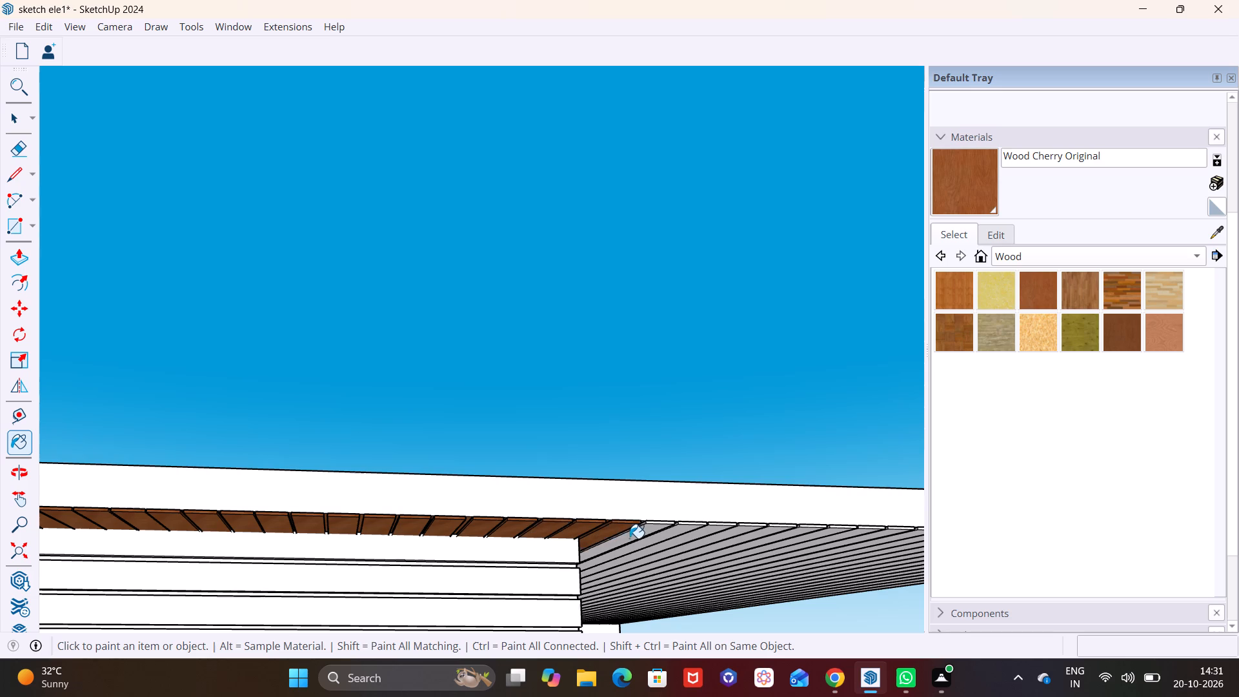
drag(630, 538, 636, 538)
click(652, 538)
click(681, 538)
click(701, 538)
click(735, 538)
click(750, 538)
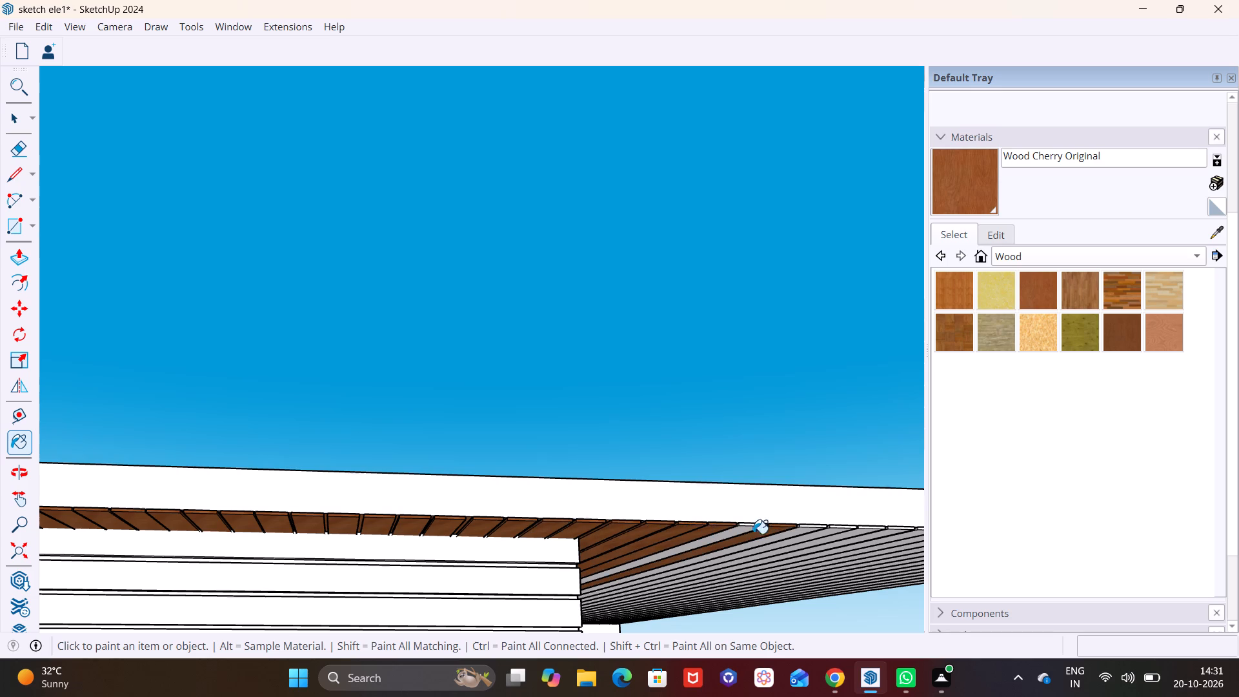
click(749, 527)
click(776, 536)
click(792, 536)
click(827, 537)
click(857, 539)
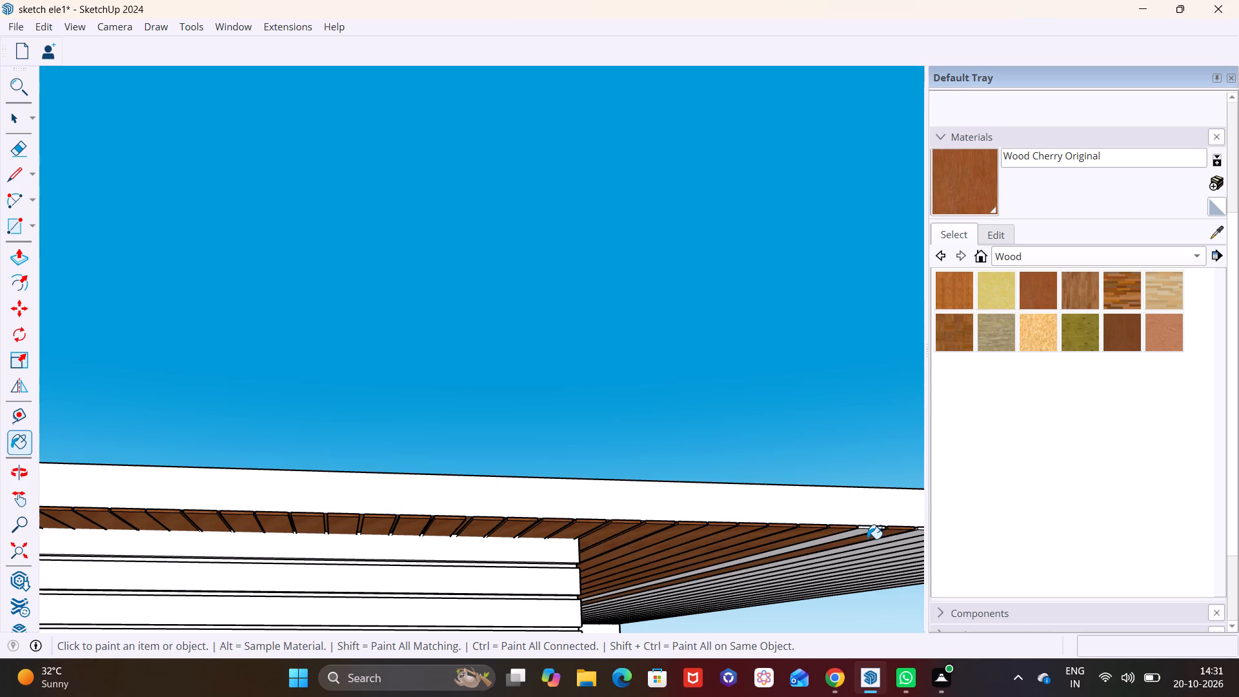
click(867, 539)
click(867, 530)
Paint the outer strips of the right overhang's underside with Wood Cherry Original, out to the slab's end.
scroll(805, 531, down, 10)
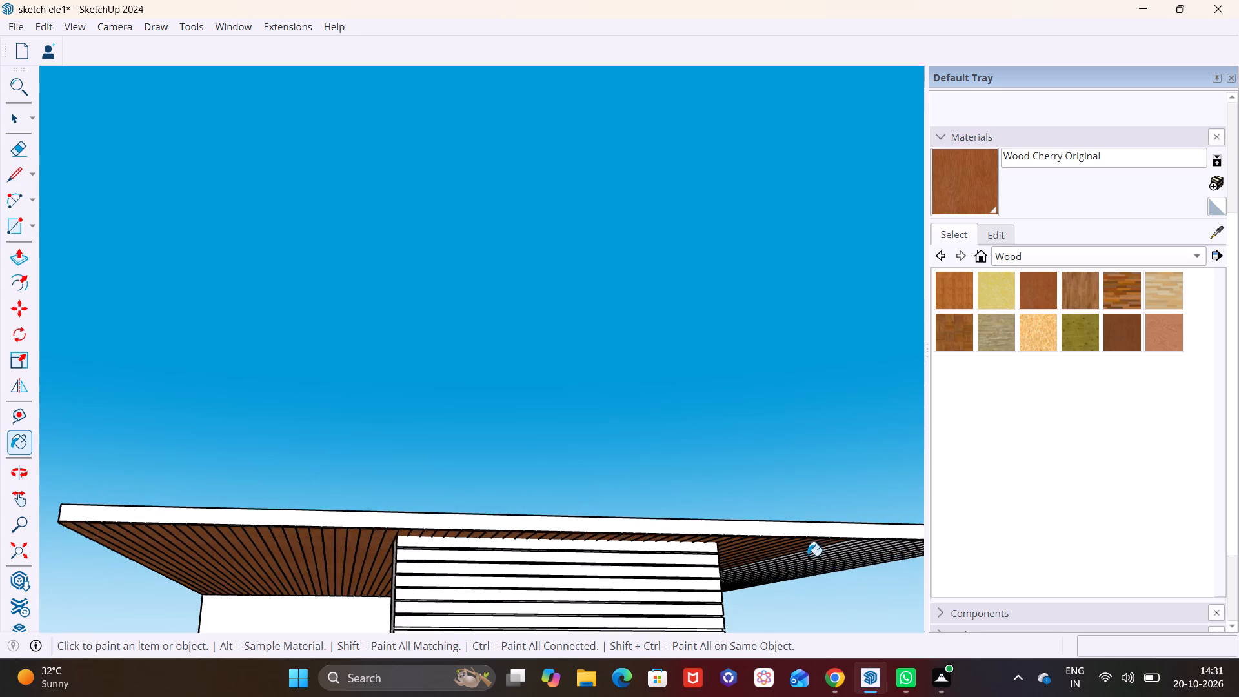
shift+middle_drag(801, 556, 466, 561)
shift+scroll(529, 558, up, 1)
scroll(548, 536, up, 6)
click(442, 548)
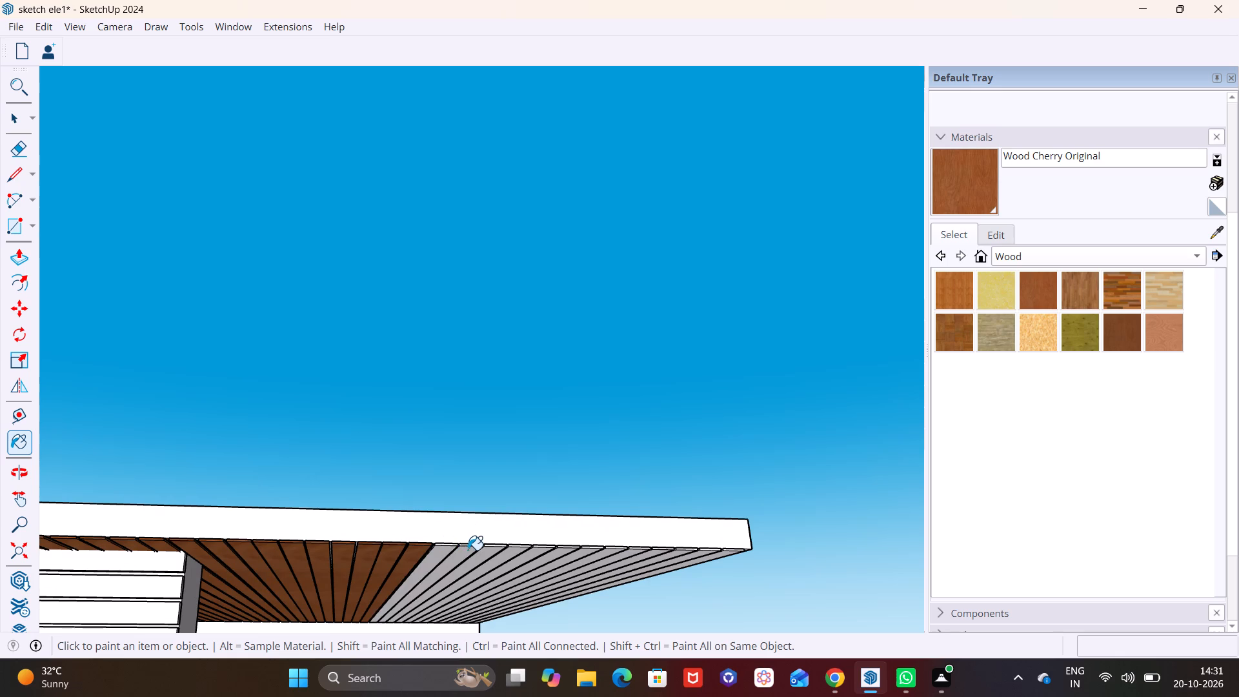
click(468, 550)
click(492, 550)
click(518, 549)
click(536, 554)
drag(561, 555, 574, 555)
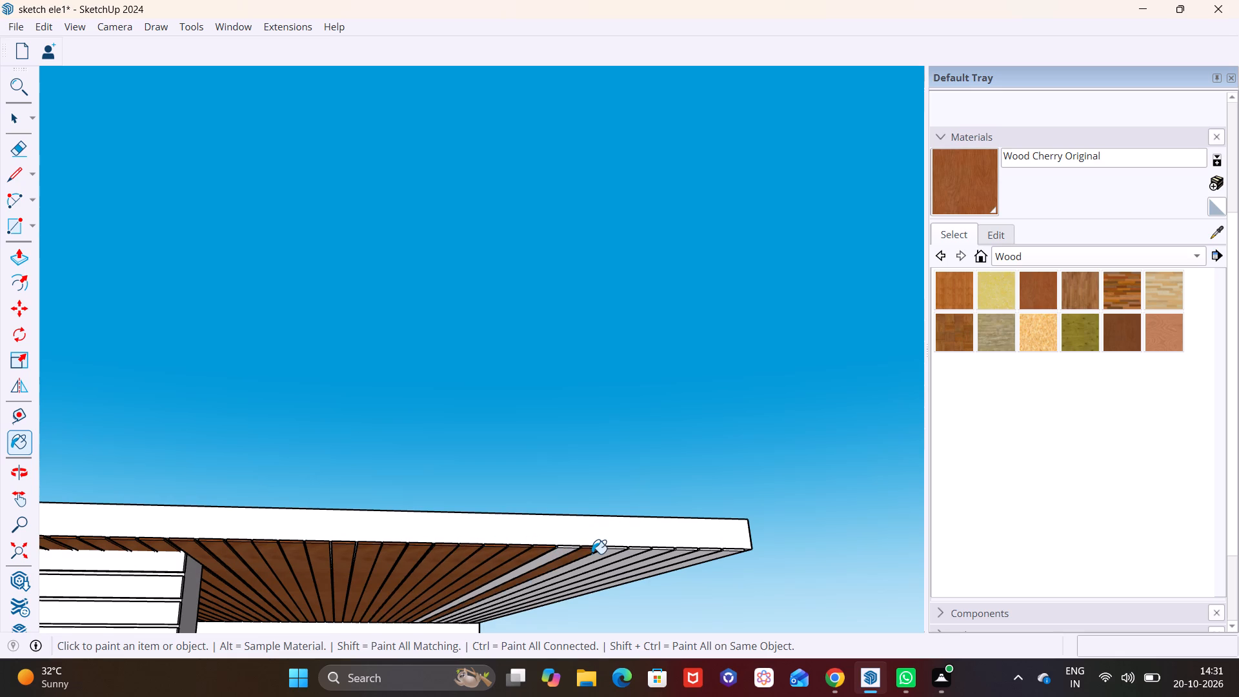
click(592, 554)
click(559, 552)
click(608, 549)
click(630, 552)
click(658, 552)
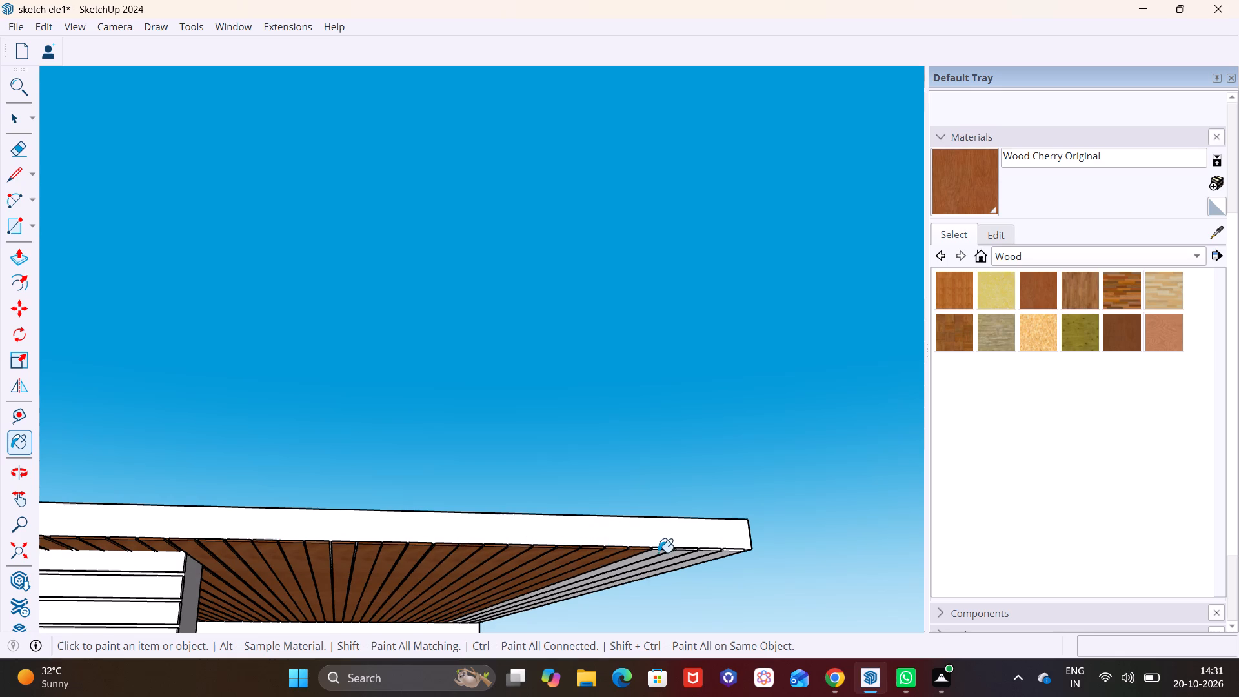
click(685, 552)
click(710, 552)
click(719, 554)
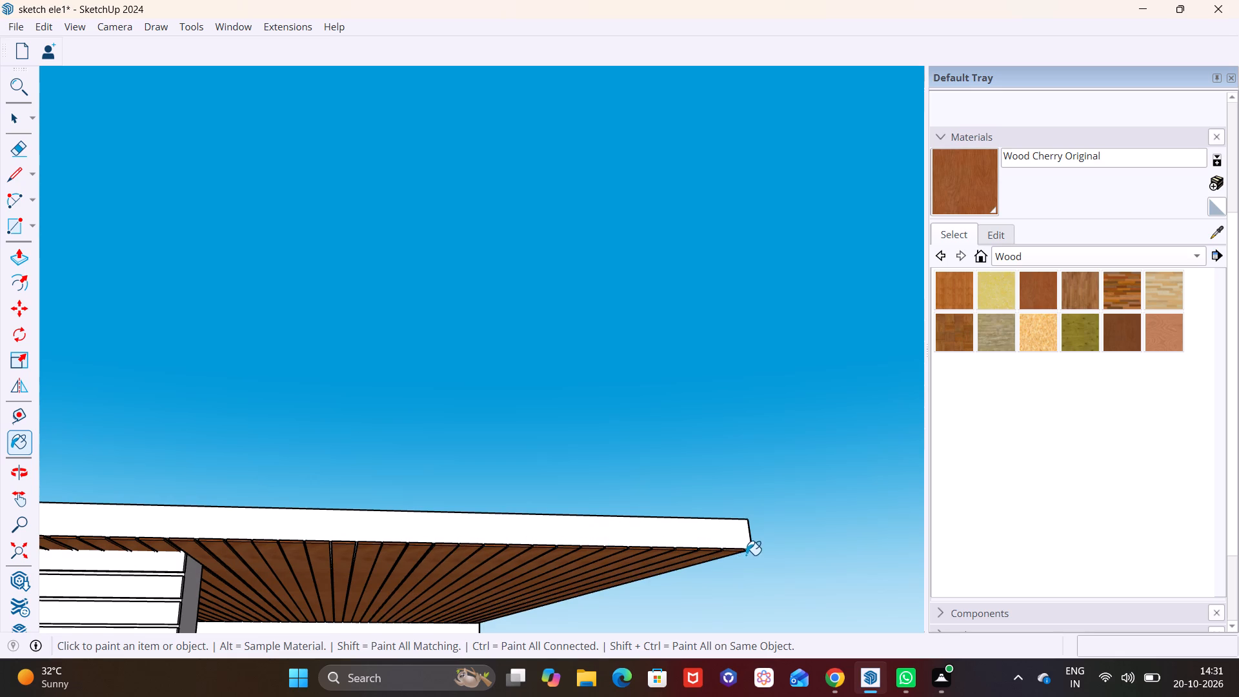
Examine the painted roof underside and the front elevation from above and below.
scroll(680, 583, down, 10)
key(space)
scroll(494, 554, down, 2)
middle_drag(381, 611, 379, 585)
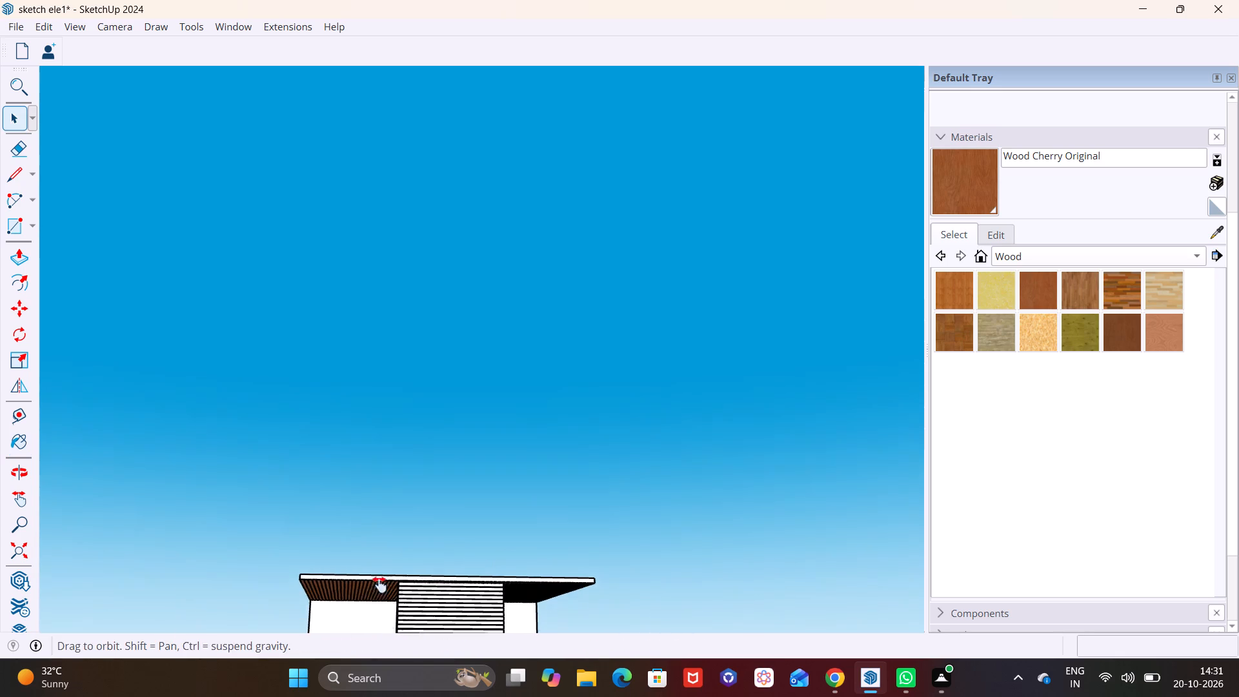
middle_drag(379, 585, 450, 465)
middle_drag(581, 473, 490, 589)
shift+middle_drag(603, 584, 511, 592)
shift+drag(514, 591, 504, 603)
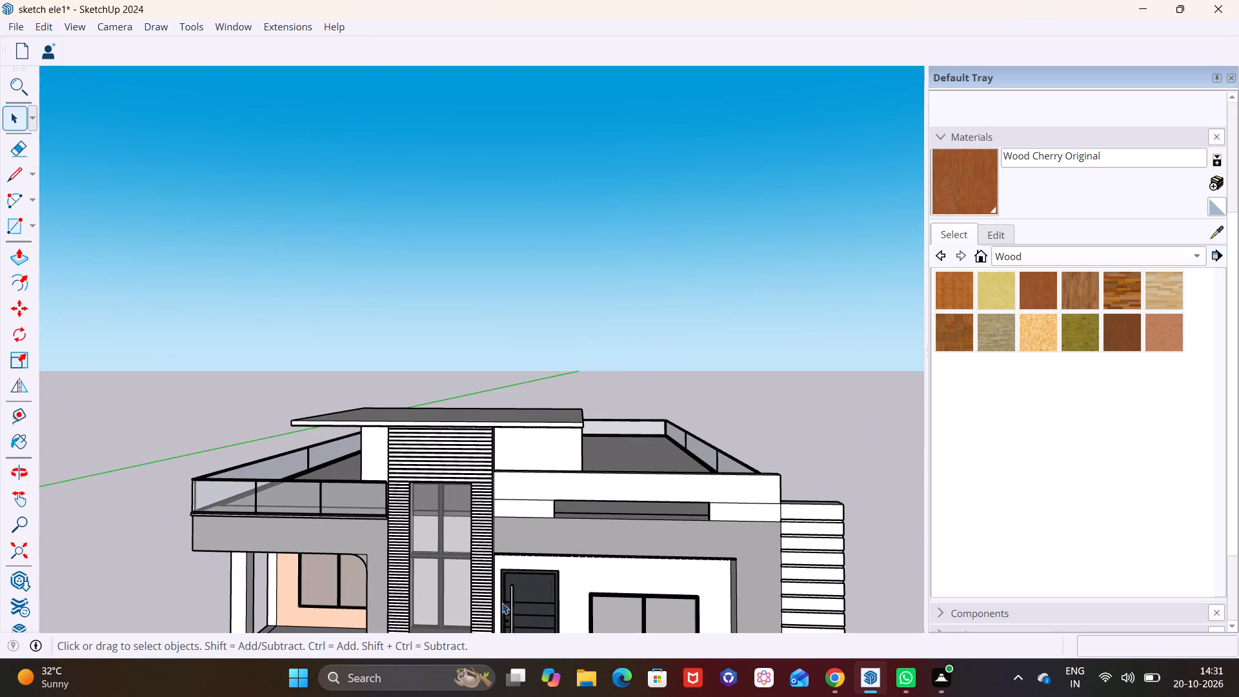
middle_drag(503, 587, 532, 519)
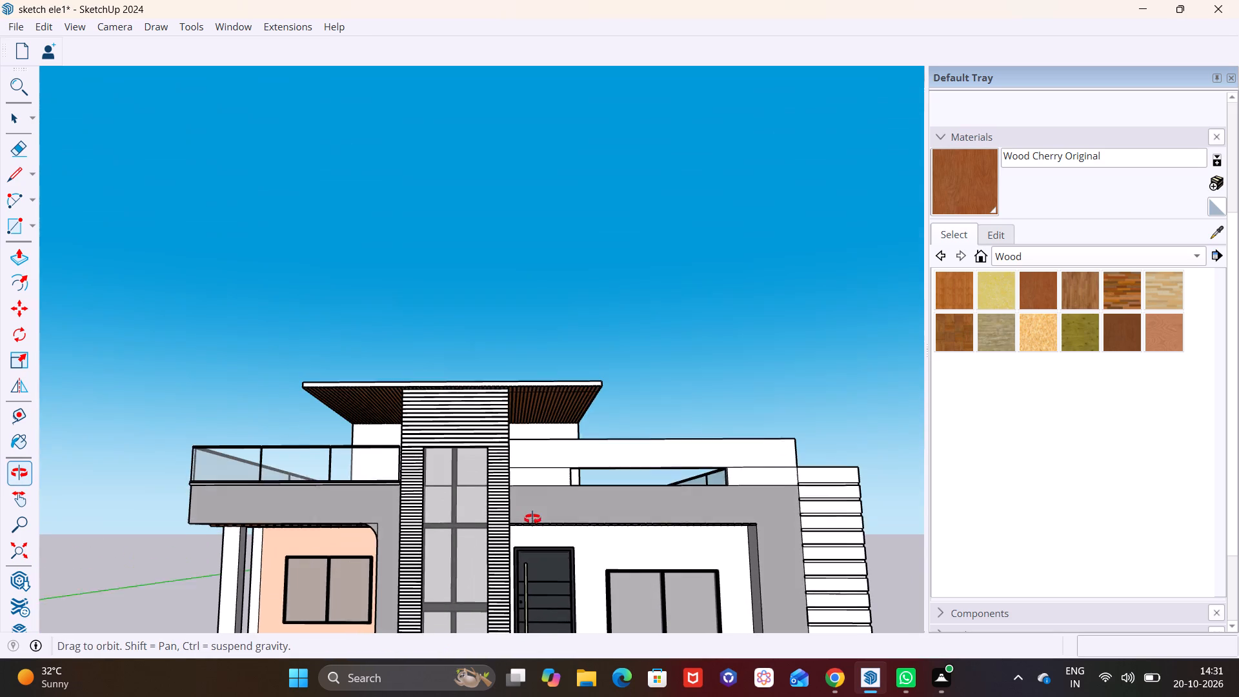
middle_drag(532, 519, 532, 518)
scroll(474, 483, up, 2)
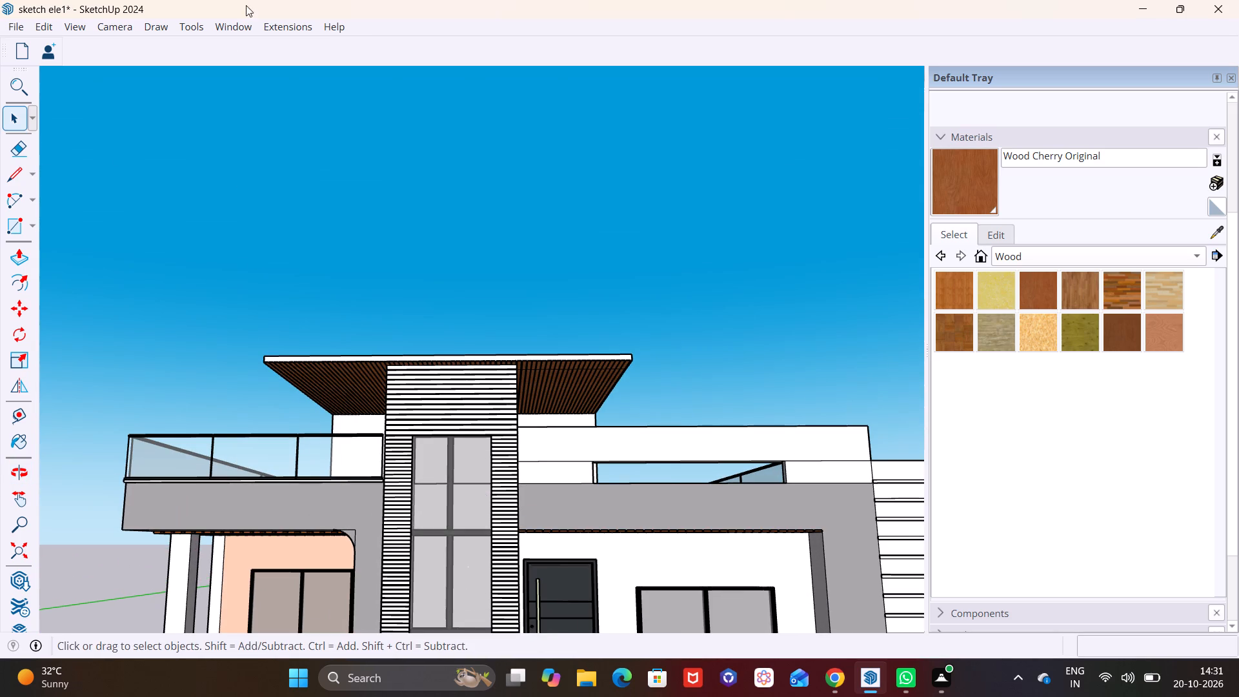
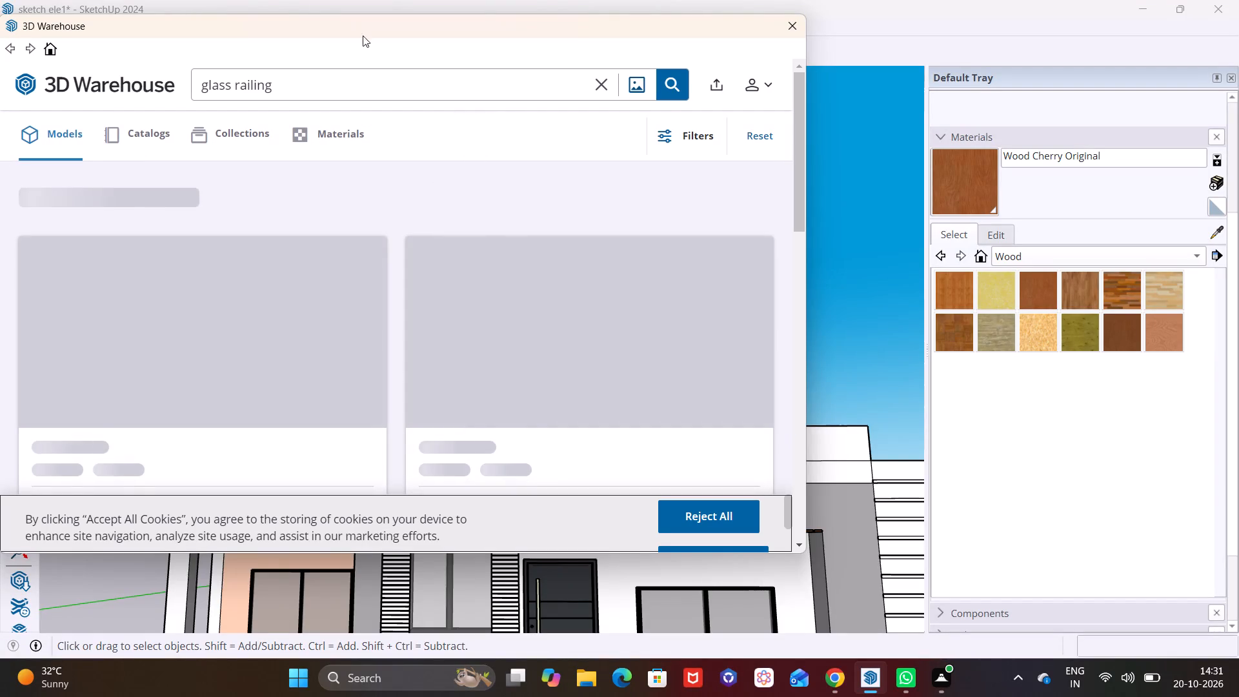
Search the 3D Warehouse for ceiling lights.
click(599, 86)
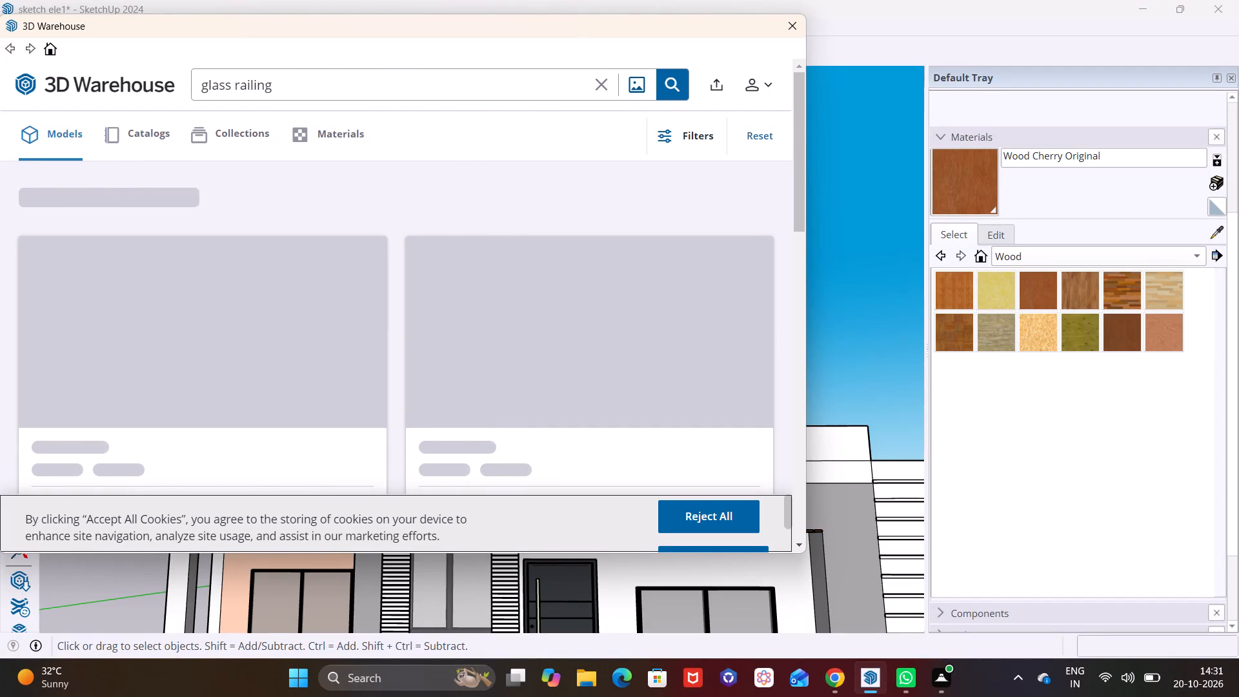
click(376, 81)
text(ceiling li)
text(ghts)
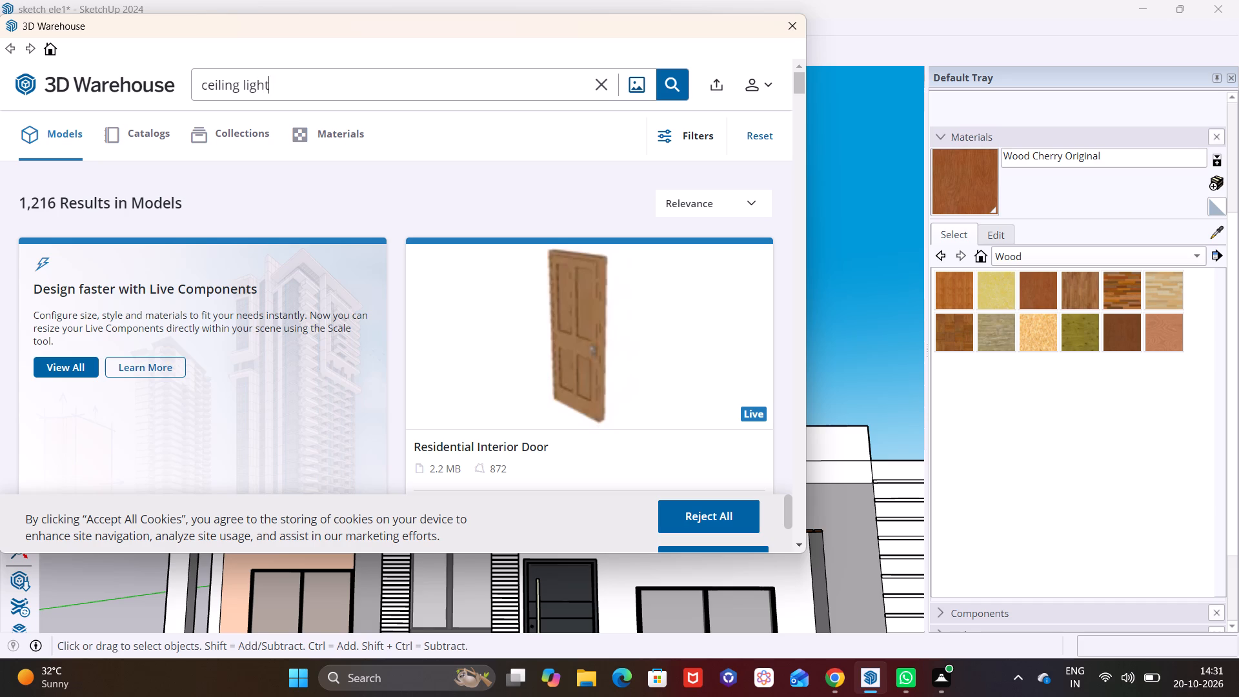
key(Return)
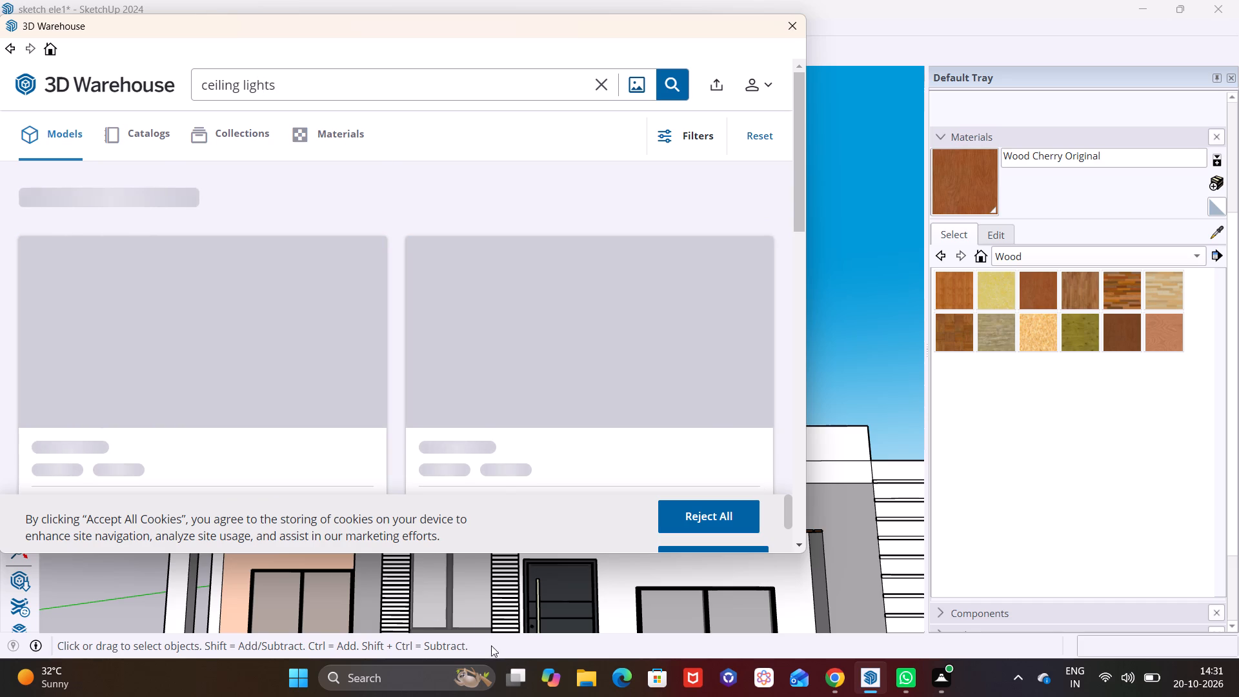
Download the wooden rounded-box pendant model "Ceiling light" into the model and place it on top of the extended roof slab.
scroll(285, 419, down, 3)
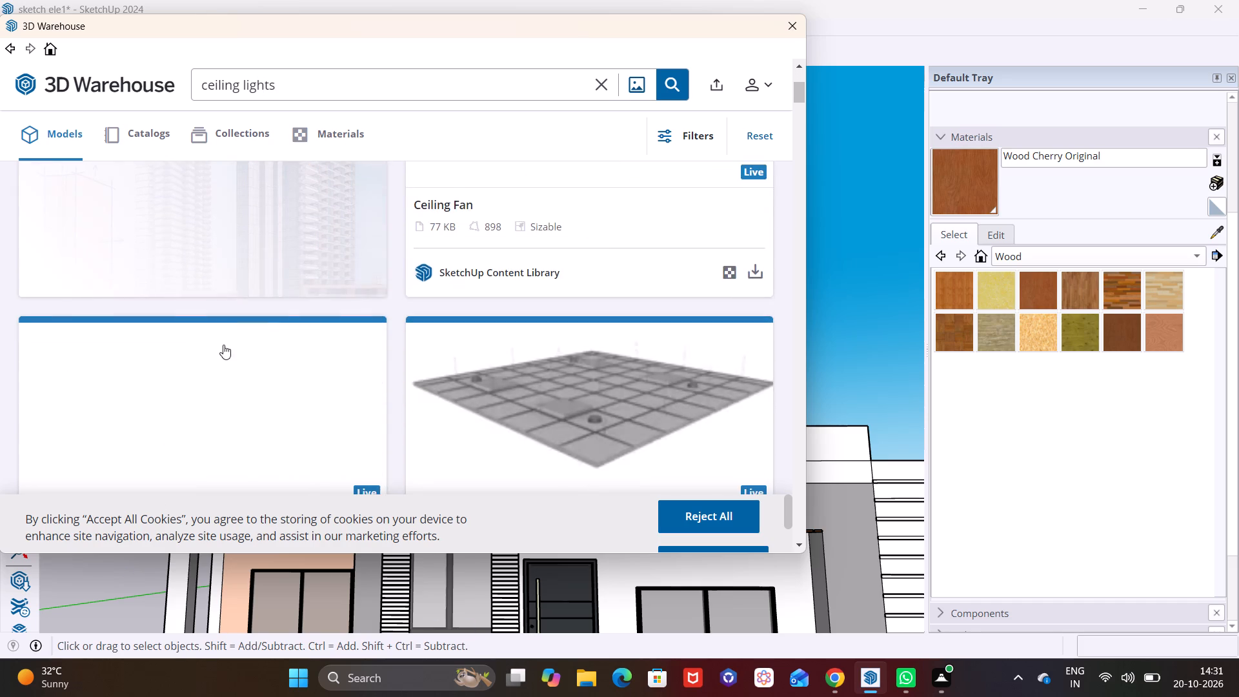
scroll(223, 345, down, 13)
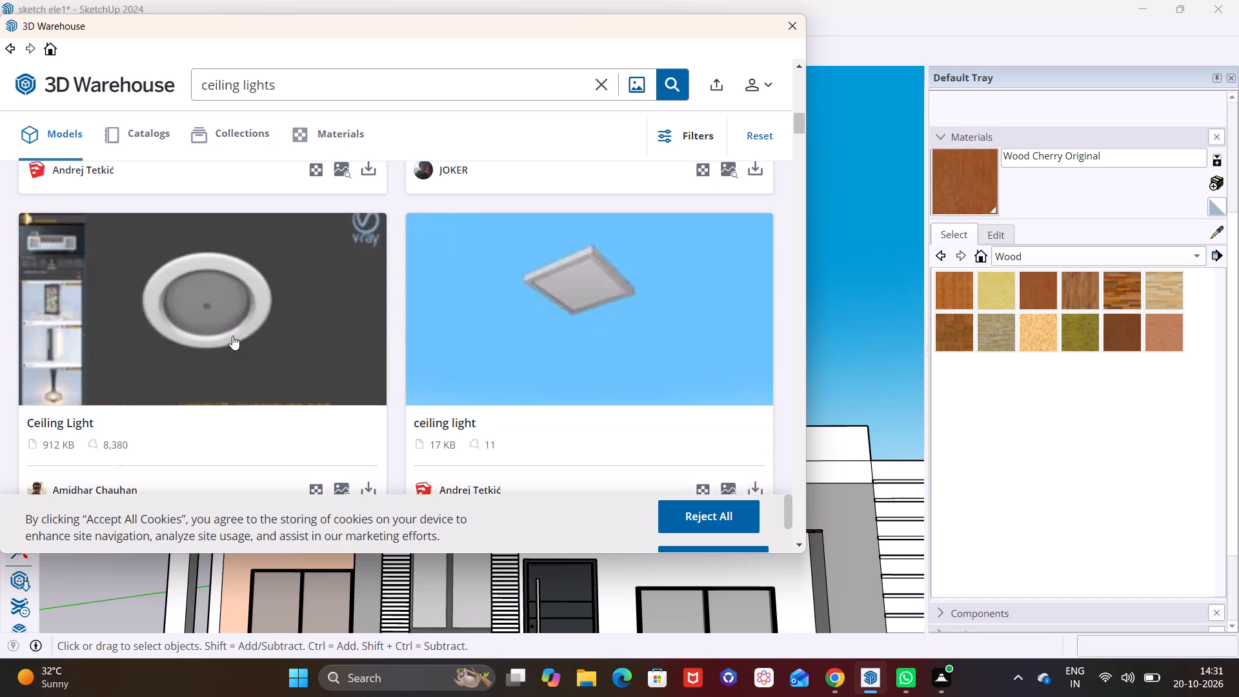
scroll(232, 336, down, 1)
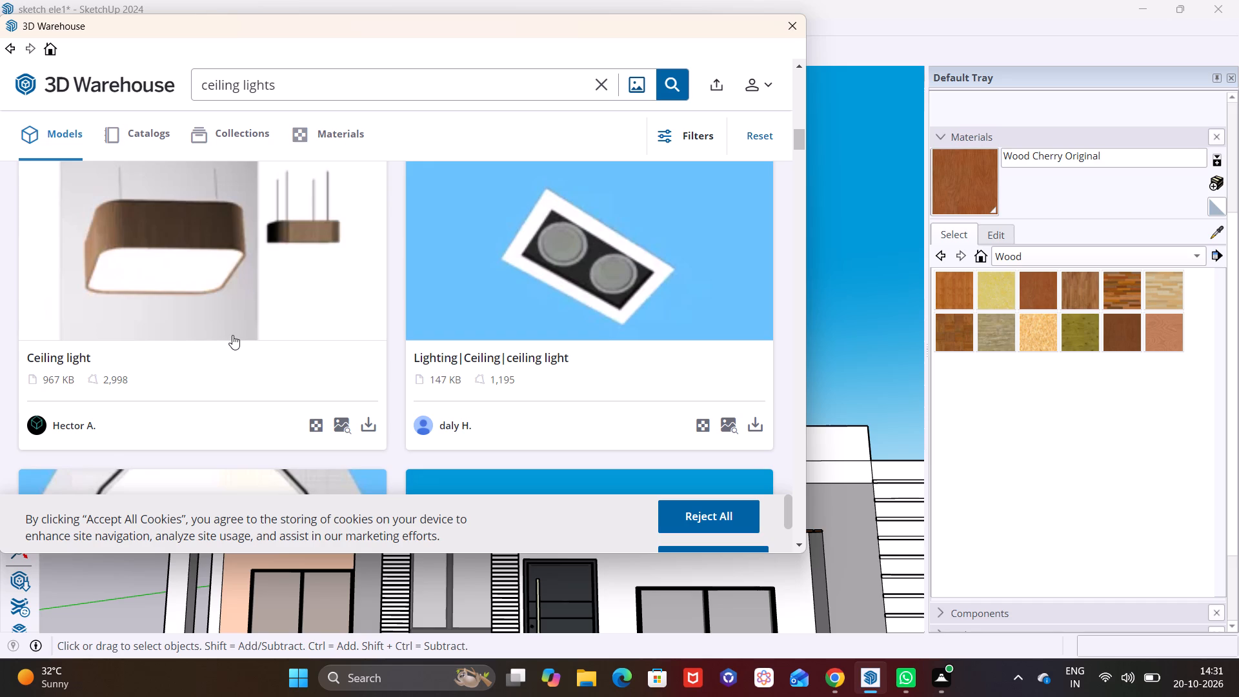
scroll(232, 335, down, 1)
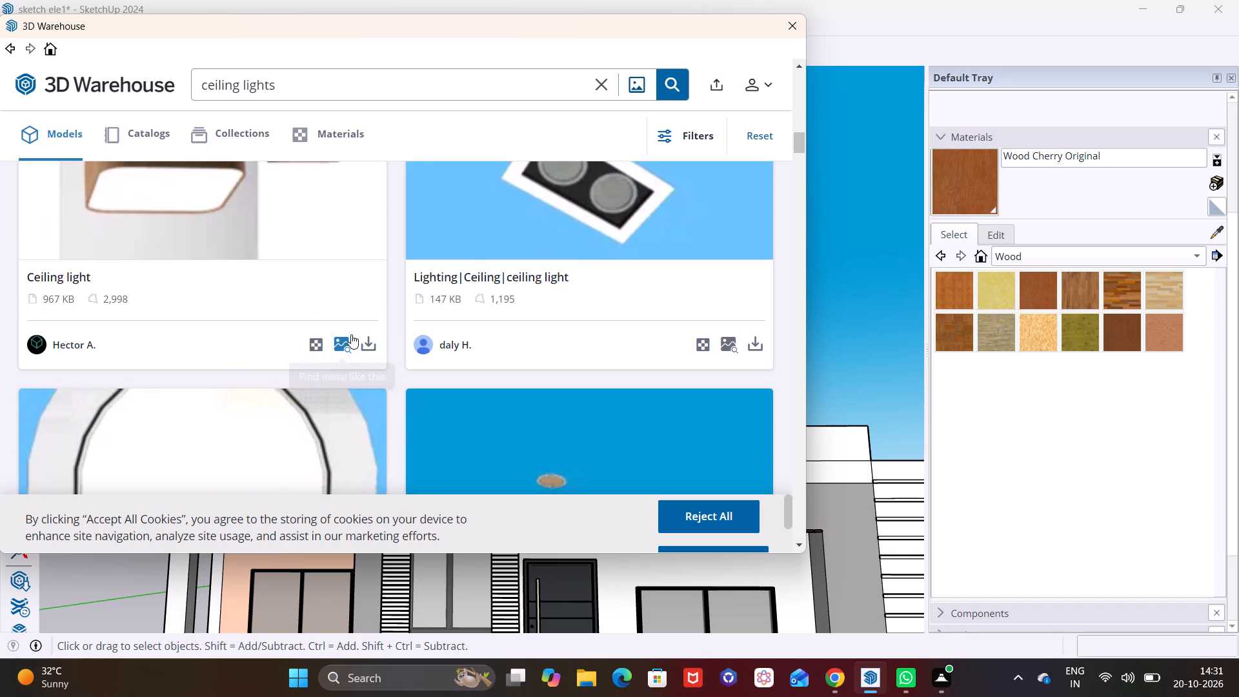
click(368, 338)
click(339, 298)
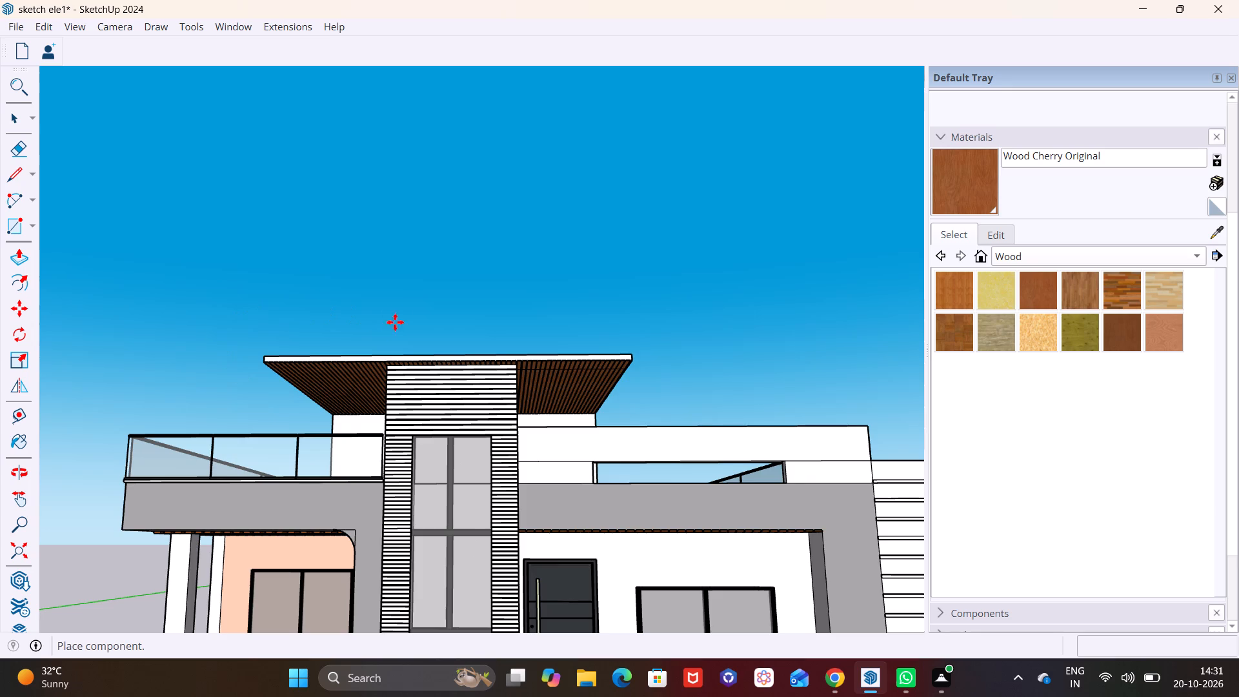
middle_drag(399, 311, 385, 447)
click(440, 427)
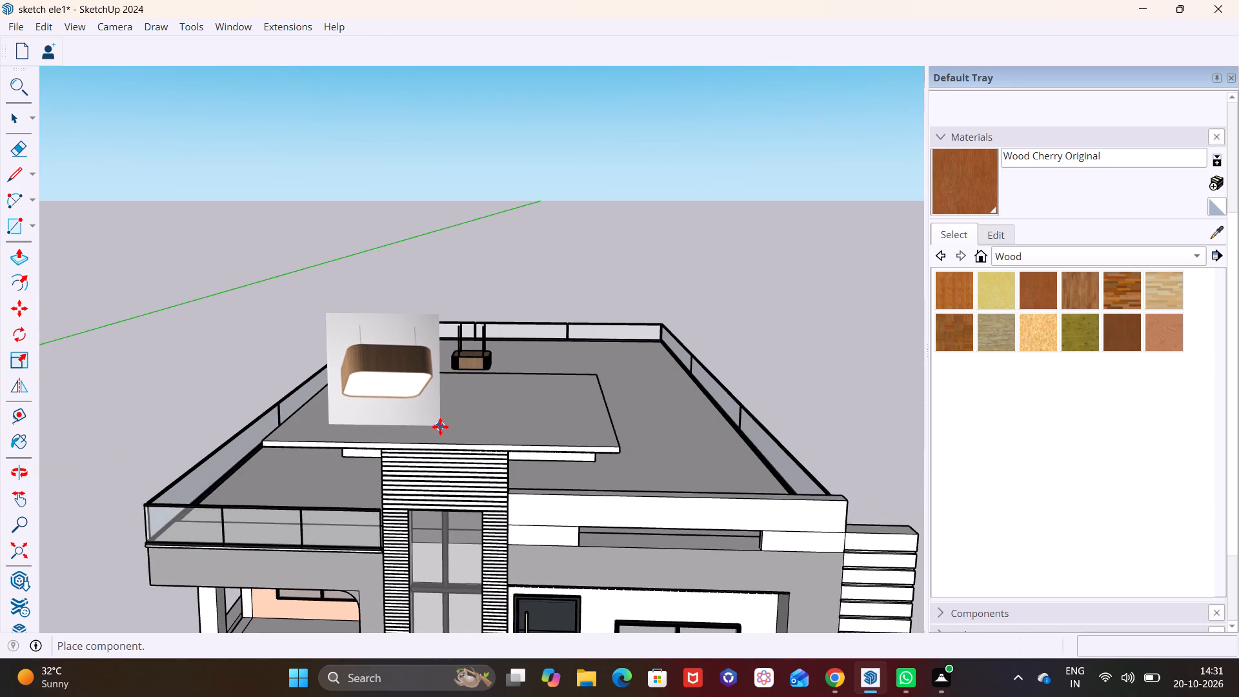
Delete the picture panel inside the imported ceiling light component, keeping the hanging lamp.
key(space)
triple_click(358, 369)
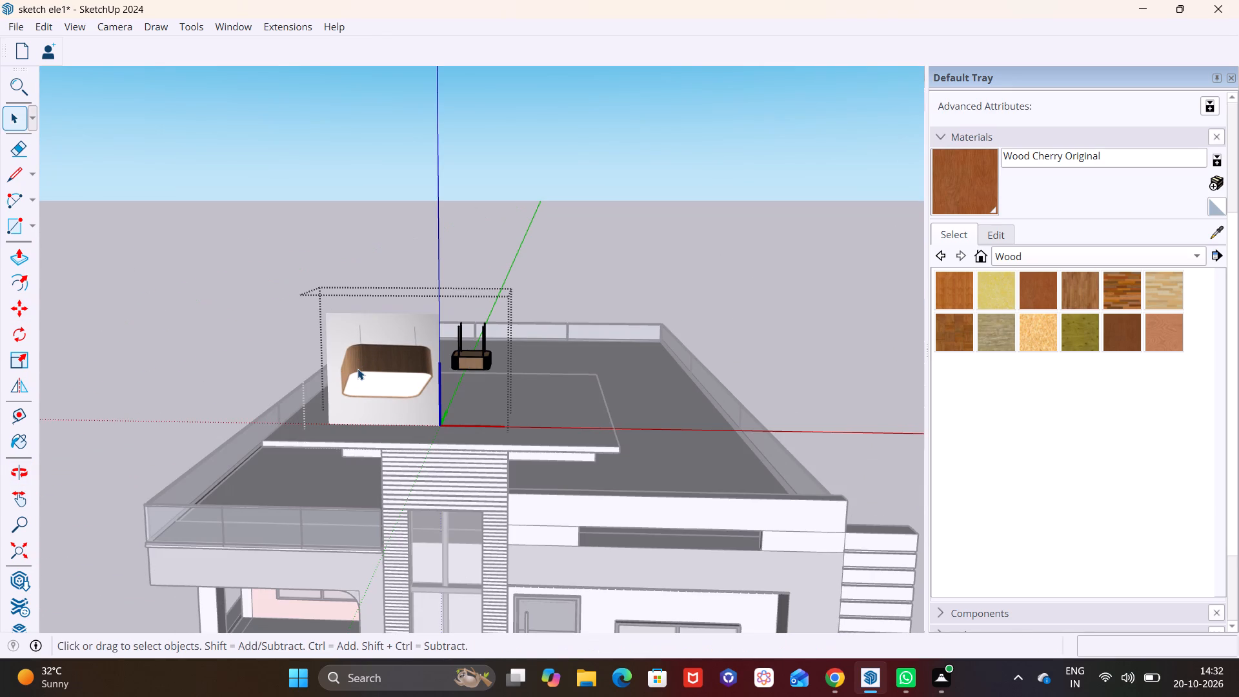
key(Delete)
Scale the pendant lamp down uniformly to roughly a third of its size.
scroll(515, 361, up, 2)
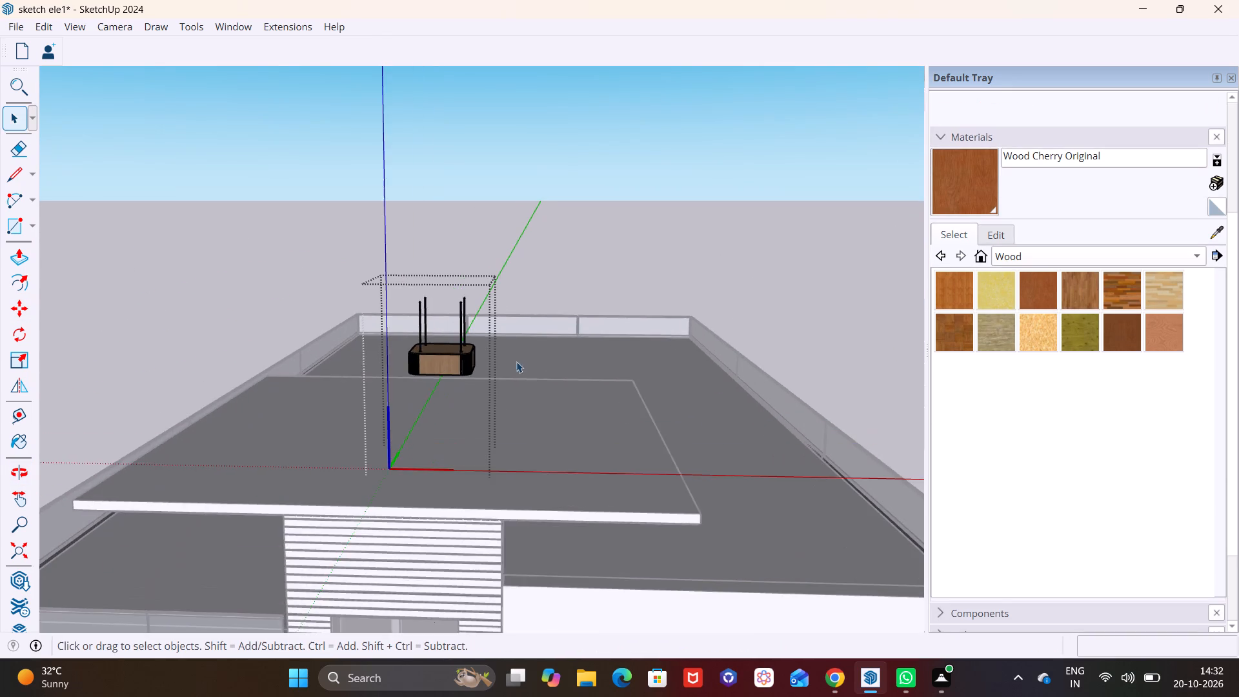
scroll(516, 361, up, 3)
scroll(370, 343, down, 10)
click(352, 352)
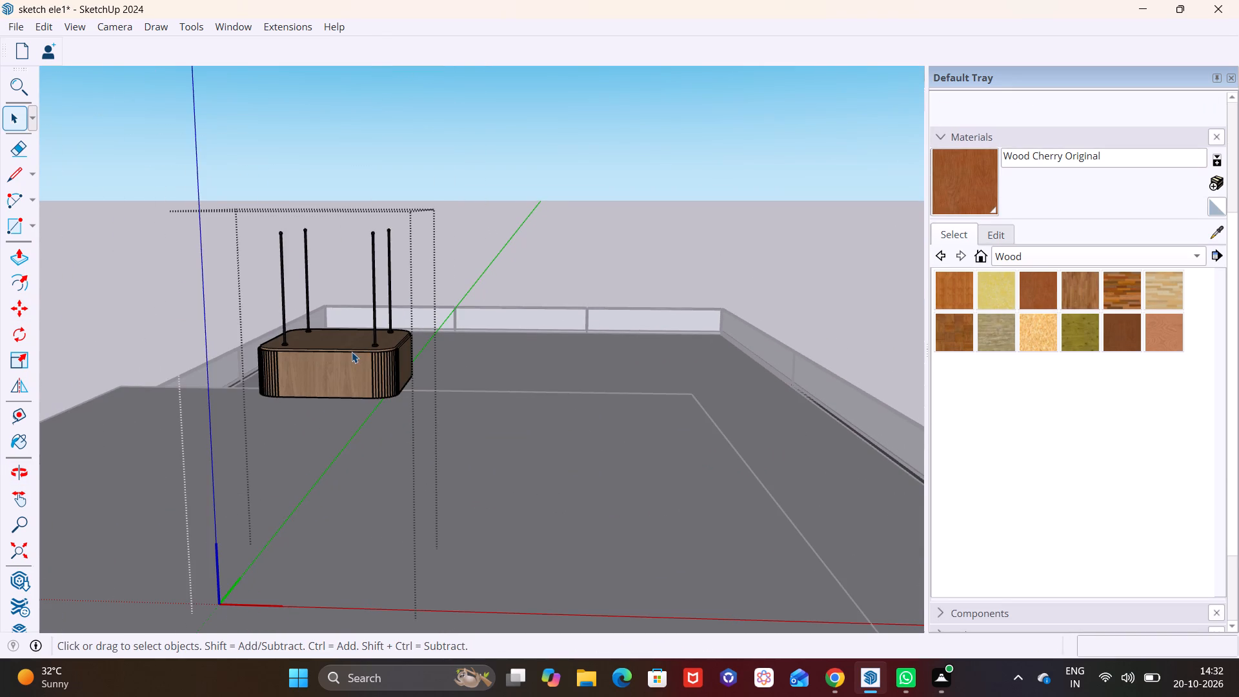
click(17, 354)
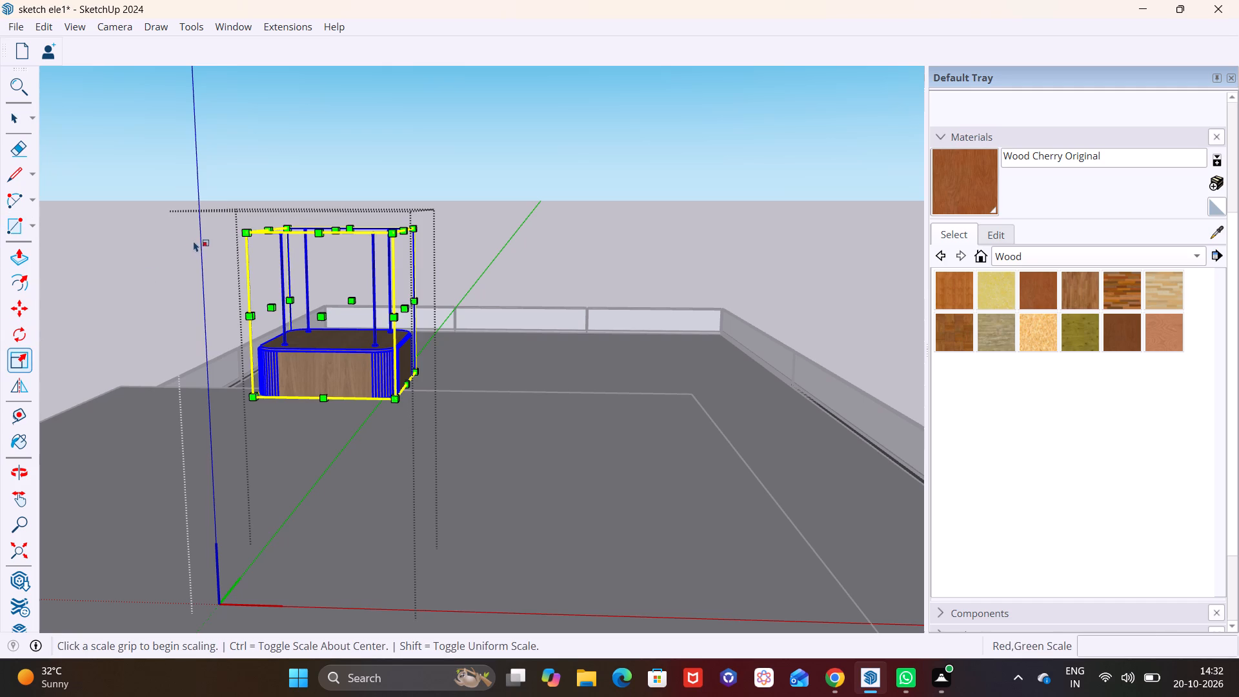
click(237, 230)
click(249, 228)
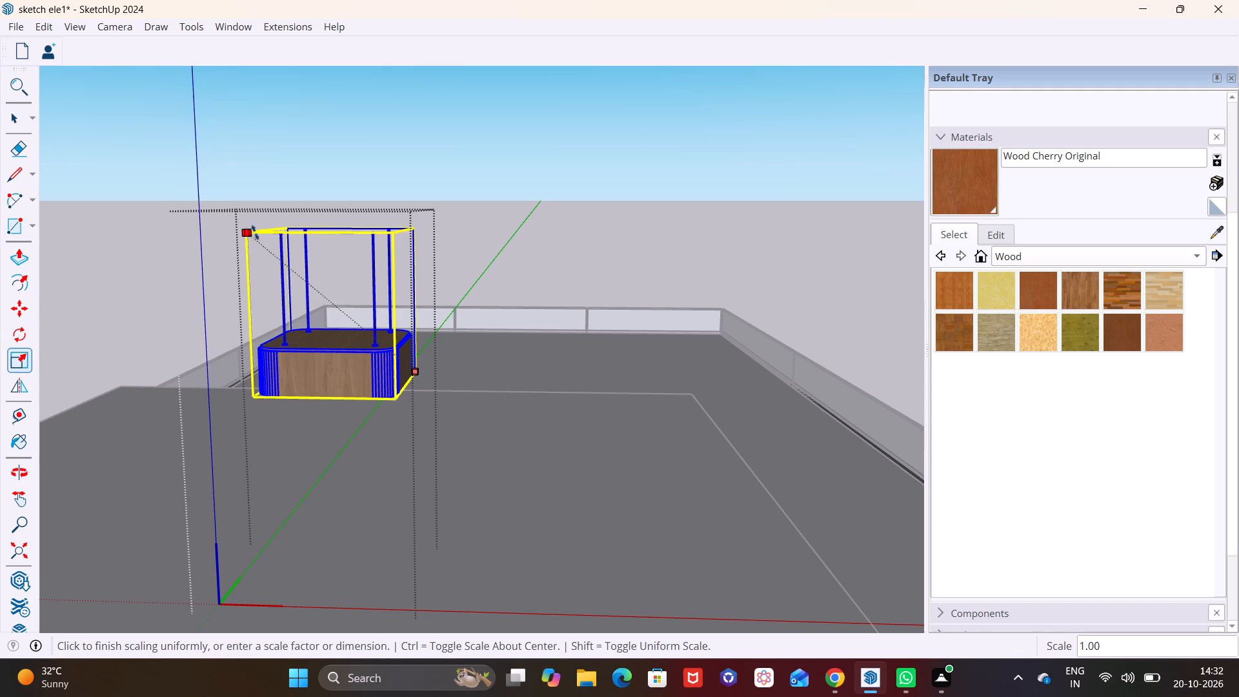
click(349, 338)
key(space)
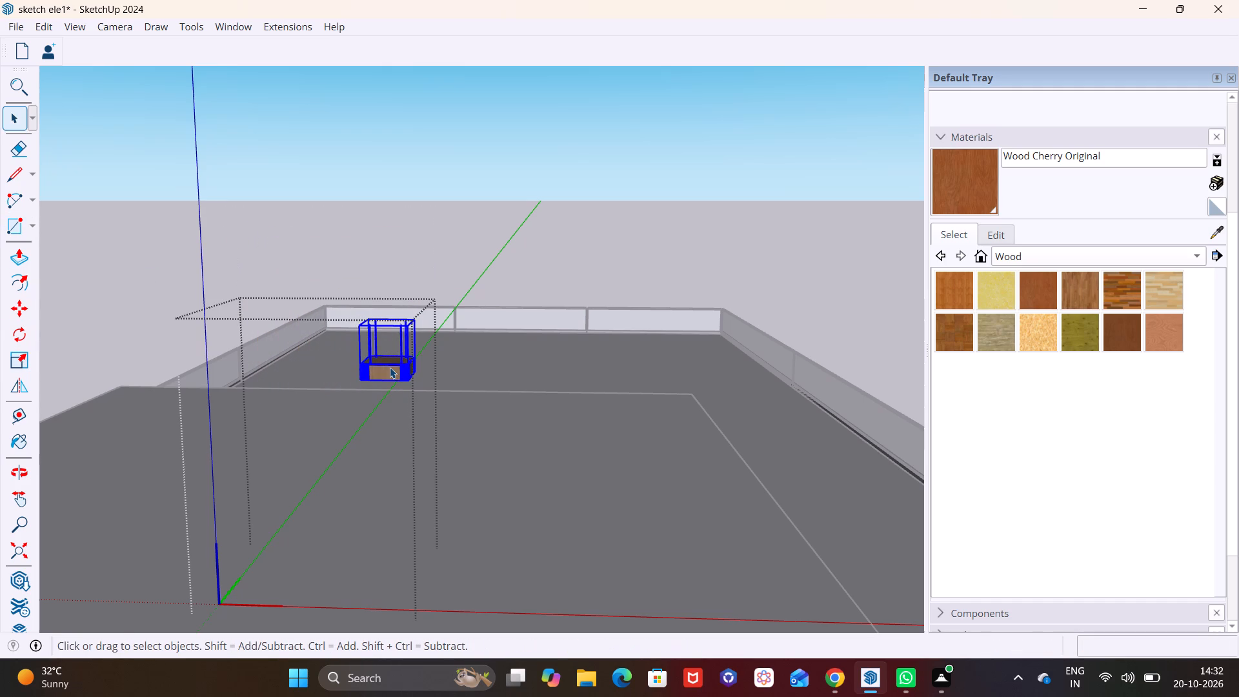
Move the small lamp about 17' 5" from above the roof slab to below the slab's left overhang.
click(390, 367)
key(m)
click(366, 379)
scroll(239, 472, down, 5)
middle_drag(238, 487, 367, 334)
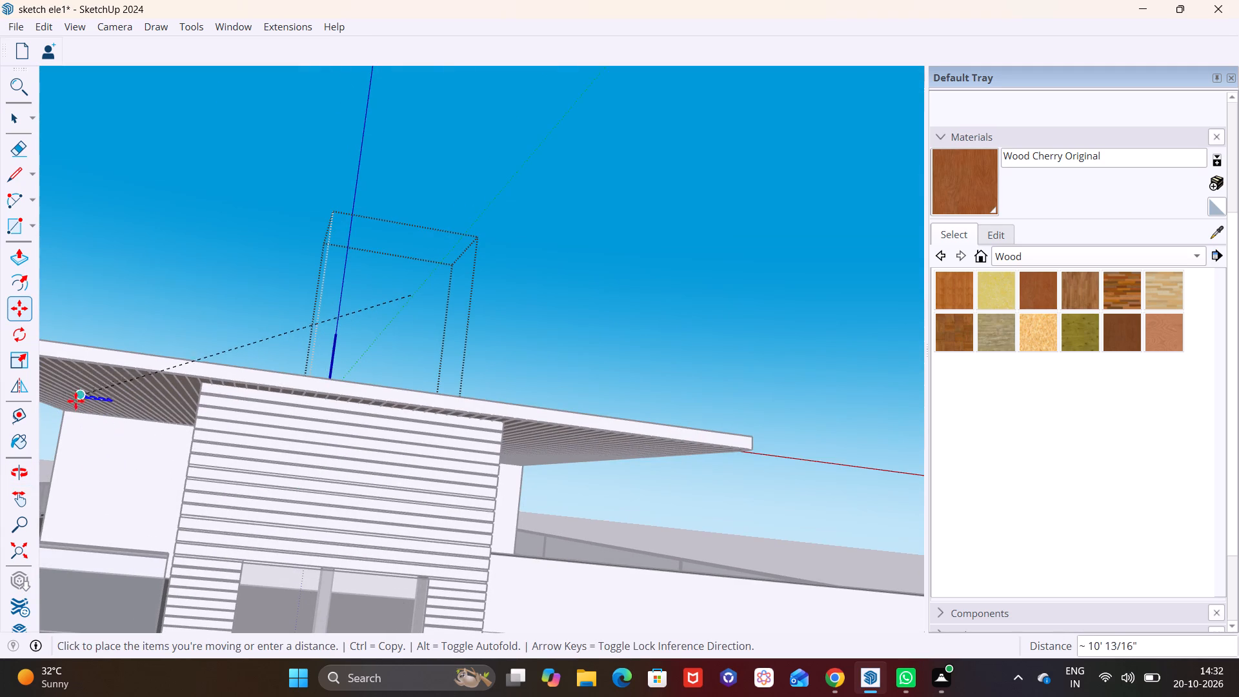
shift+middle_drag(63, 399, 319, 371)
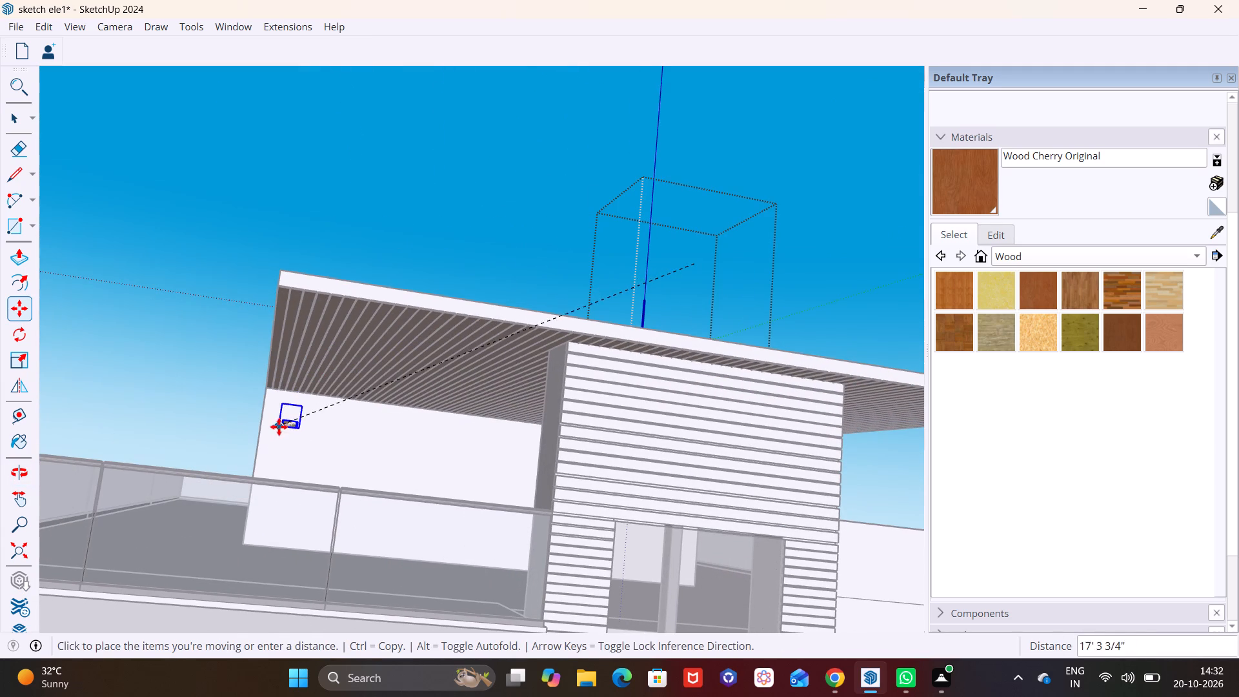
middle_drag(301, 378, 318, 461)
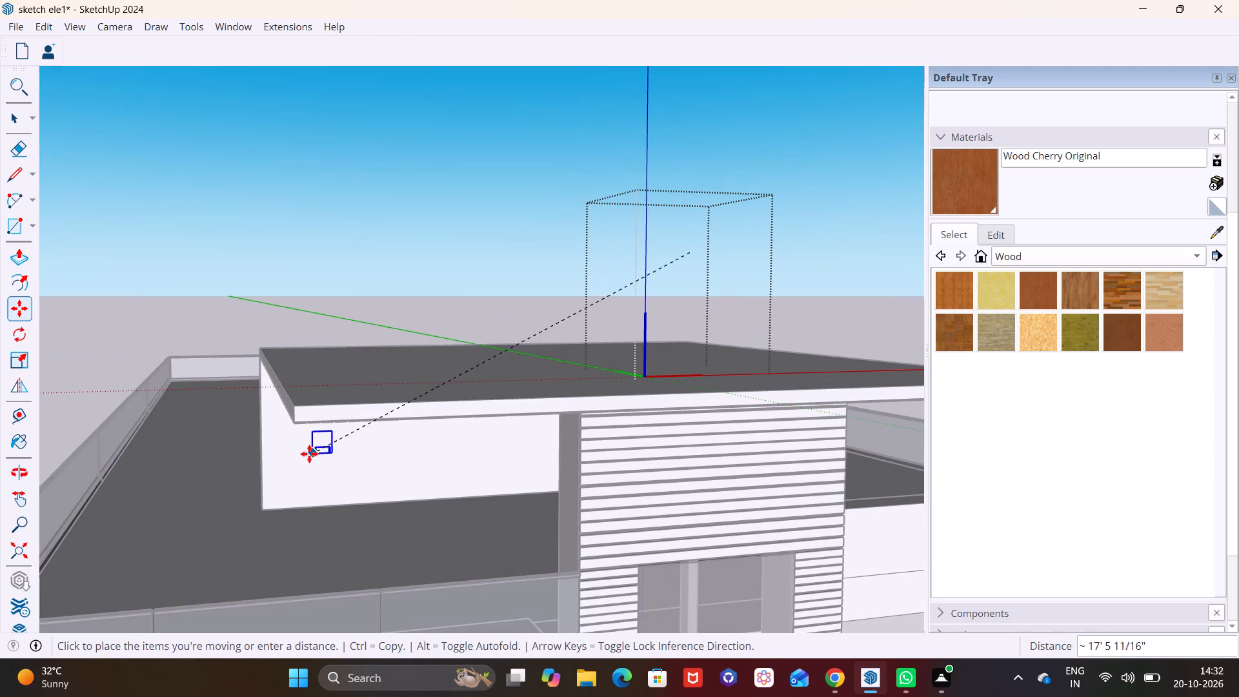
click(294, 429)
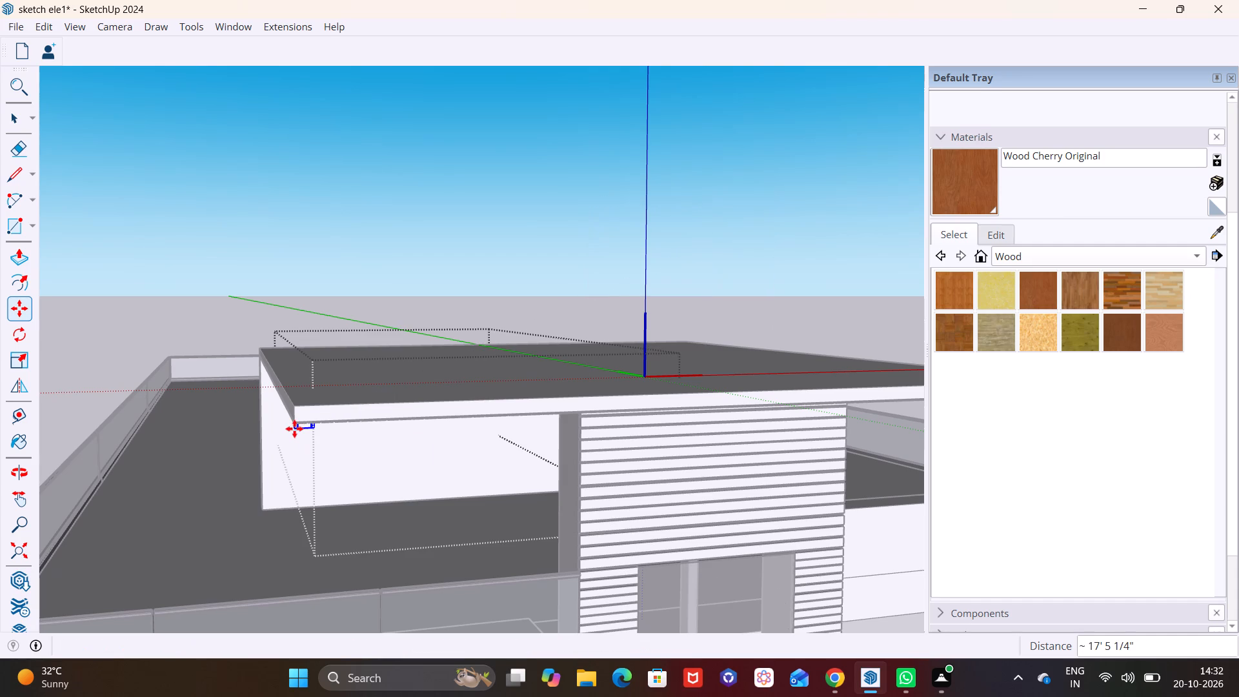
key(space)
click(356, 478)
Move the lamp about 4' 11" up to the wall's top edge beneath the left overhang and leave the component.
middle_drag(354, 450, 363, 392)
scroll(354, 441, up, 1)
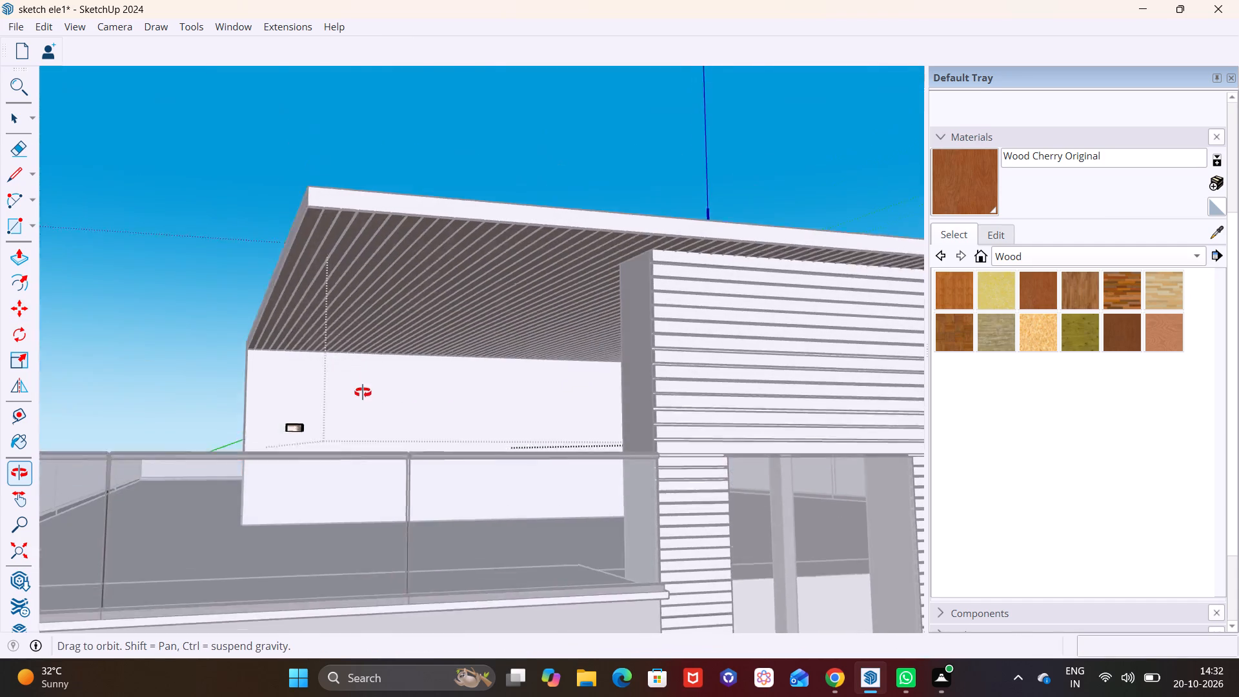
middle_drag(363, 392, 363, 396)
click(285, 425)
key(m)
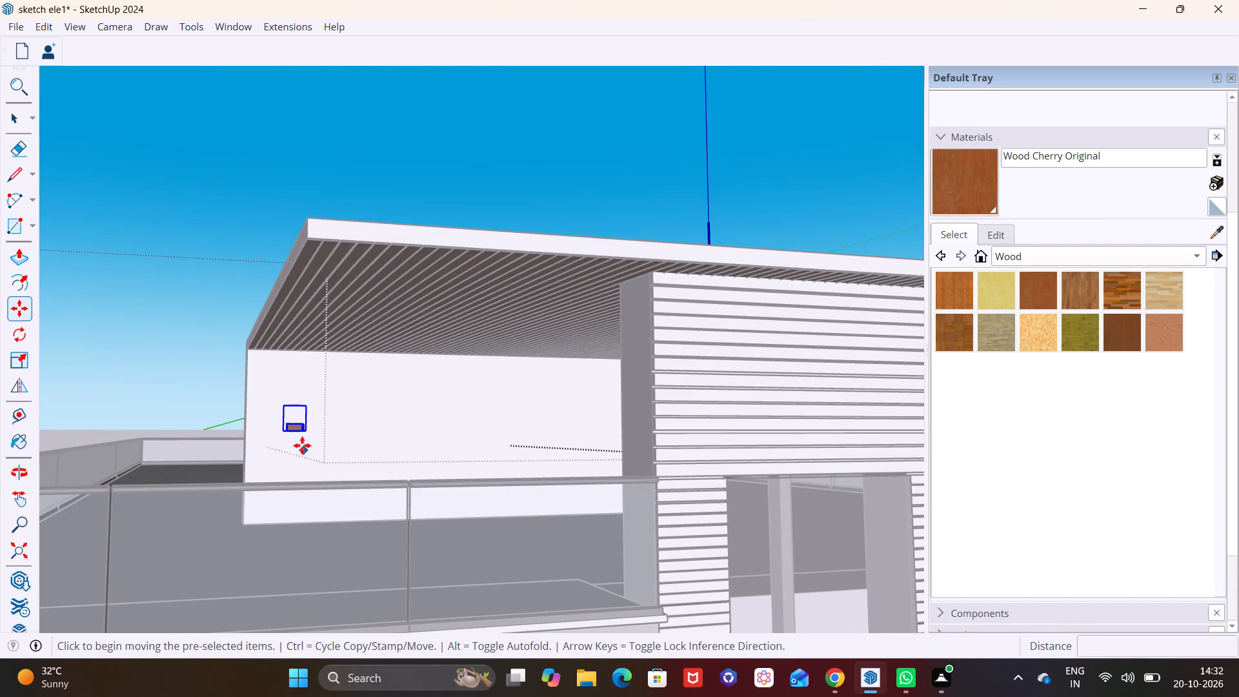
double_click(297, 432)
key(space)
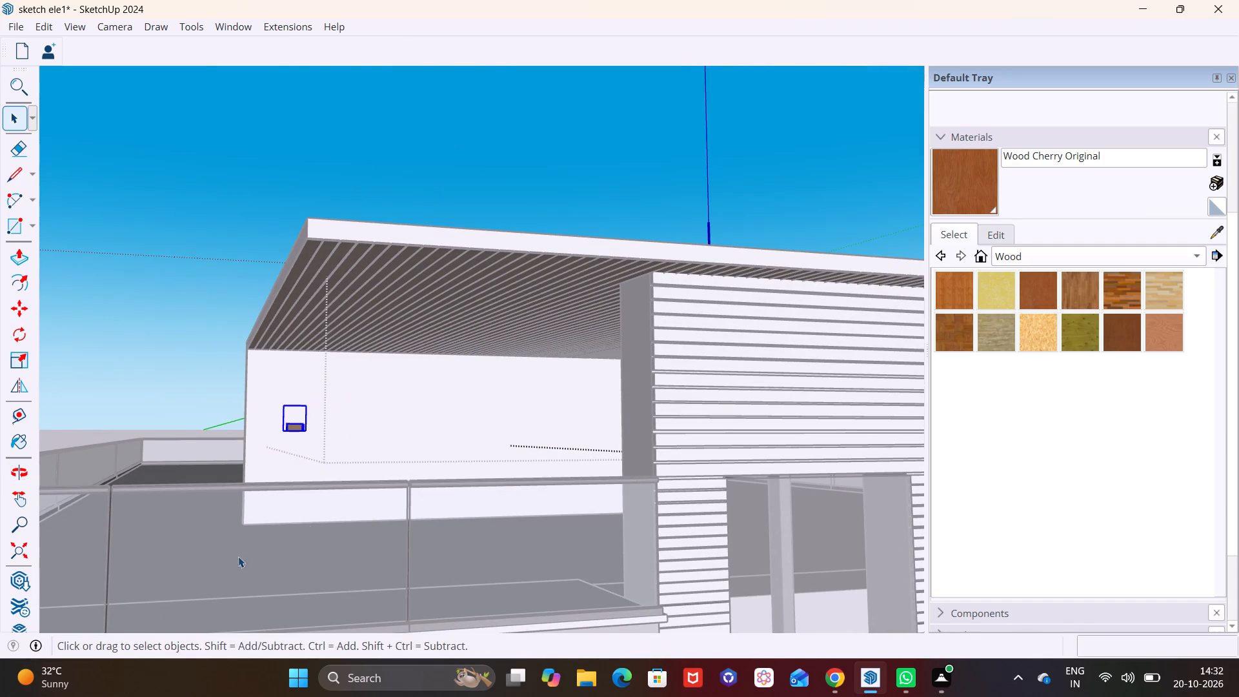
drag(288, 426, 301, 415)
key(m)
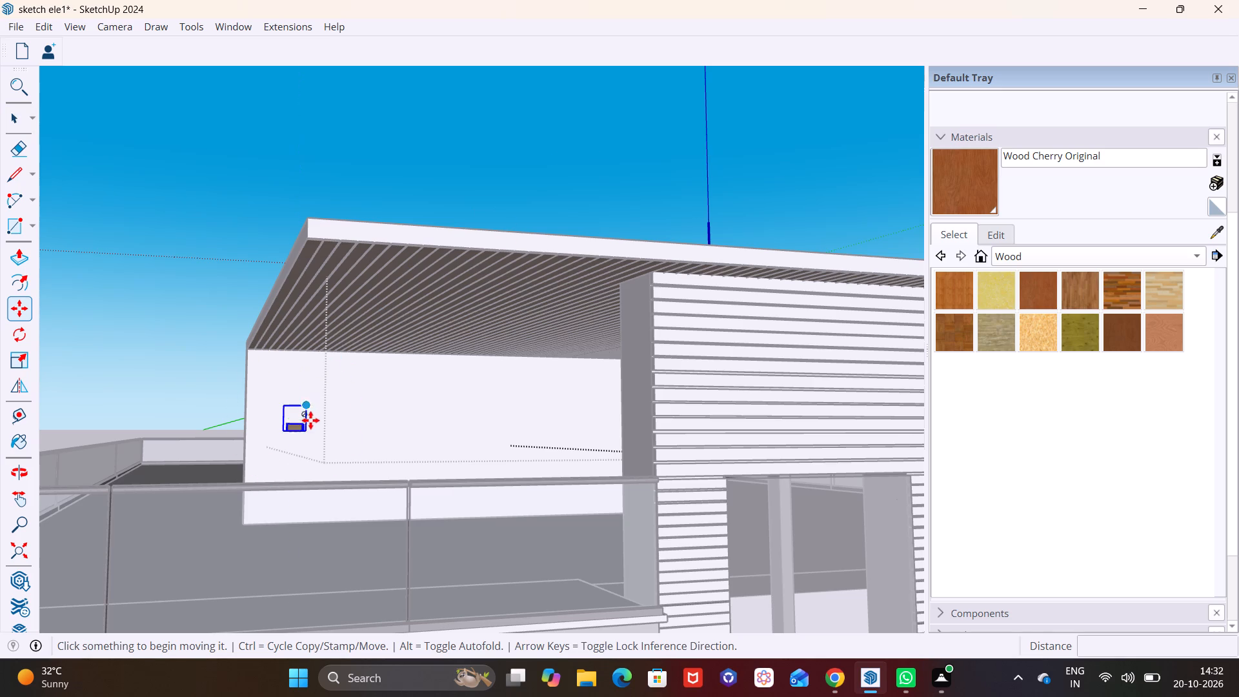
click(304, 426)
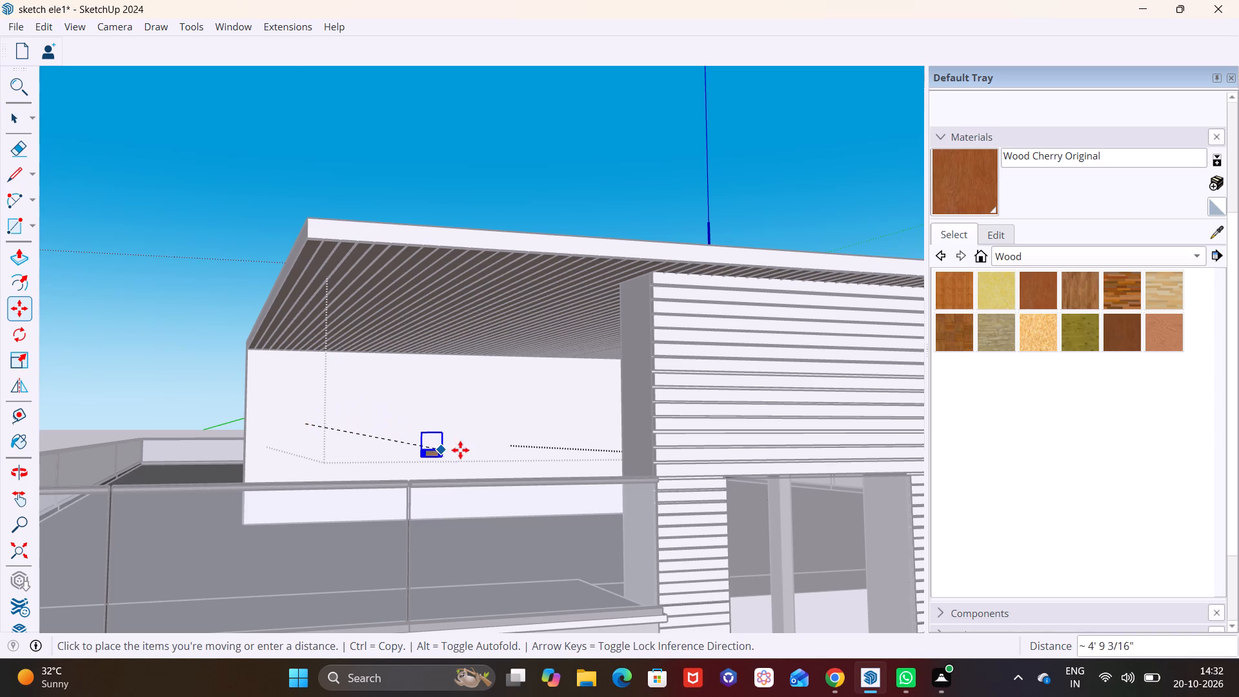
click(432, 355)
key(space)
click(456, 399)
Examine the lamp's position against the roof slab's wooden underside from several angles.
middle_drag(303, 301, 320, 249)
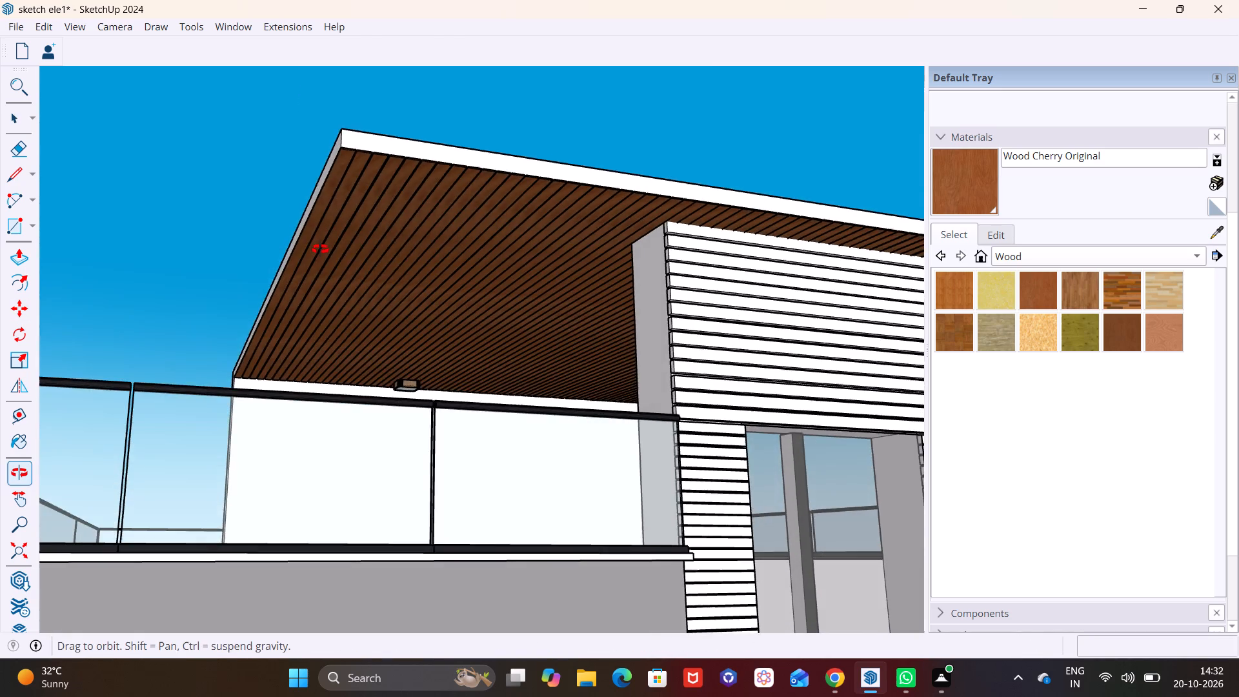
middle_drag(320, 249, 334, 270)
scroll(384, 341, up, 7)
middle_drag(430, 360, 474, 397)
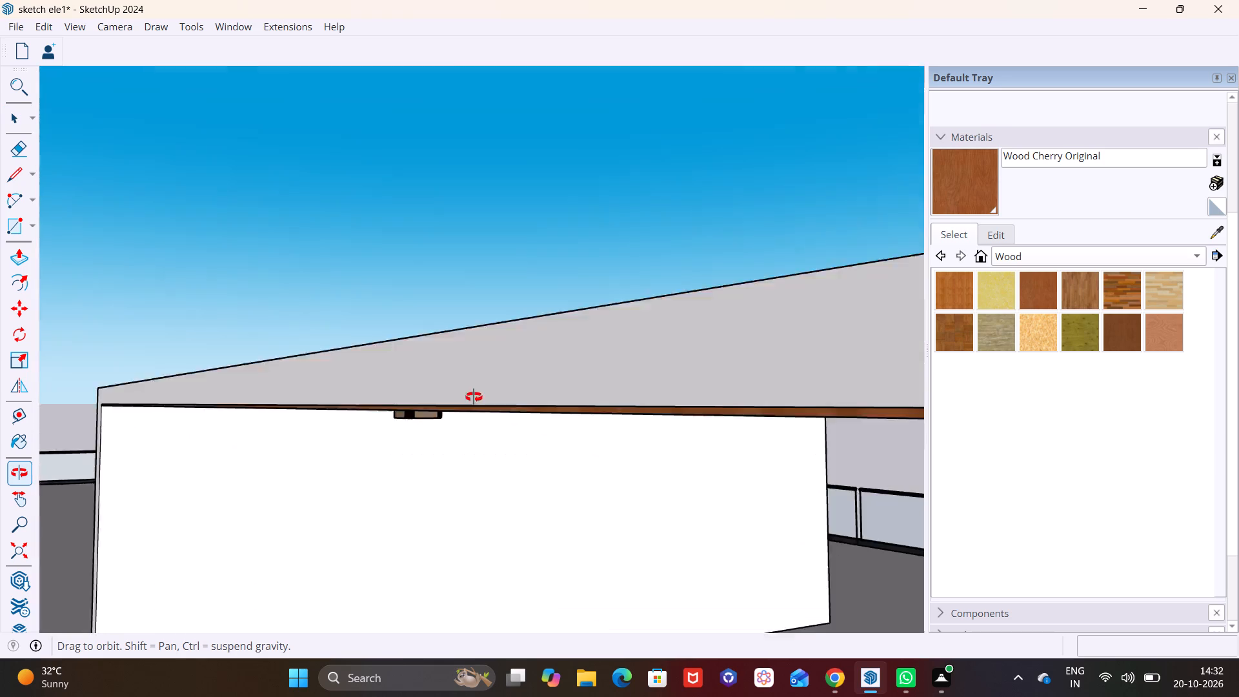
middle_drag(474, 397, 477, 386)
scroll(437, 394, down, 1)
middle_drag(146, 198, 114, 161)
scroll(116, 167, up, 3)
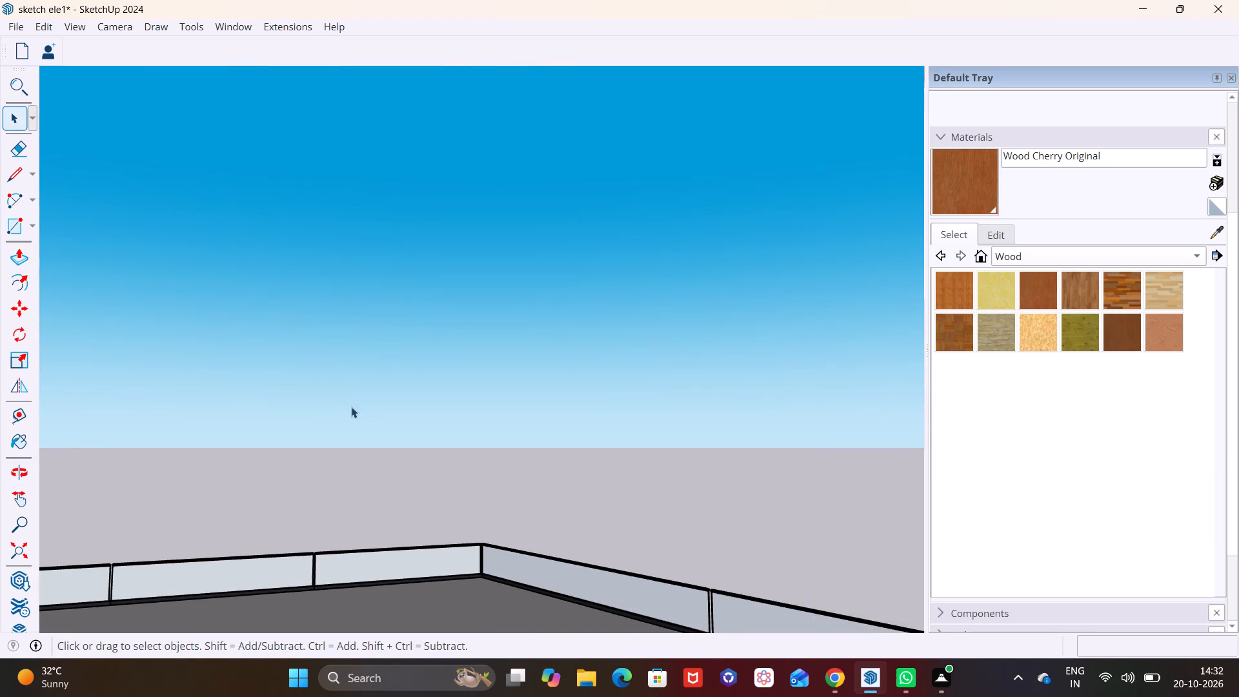
scroll(352, 407, down, 10)
drag(356, 410, 356, 433)
shift+middle_drag(441, 461, 296, 336)
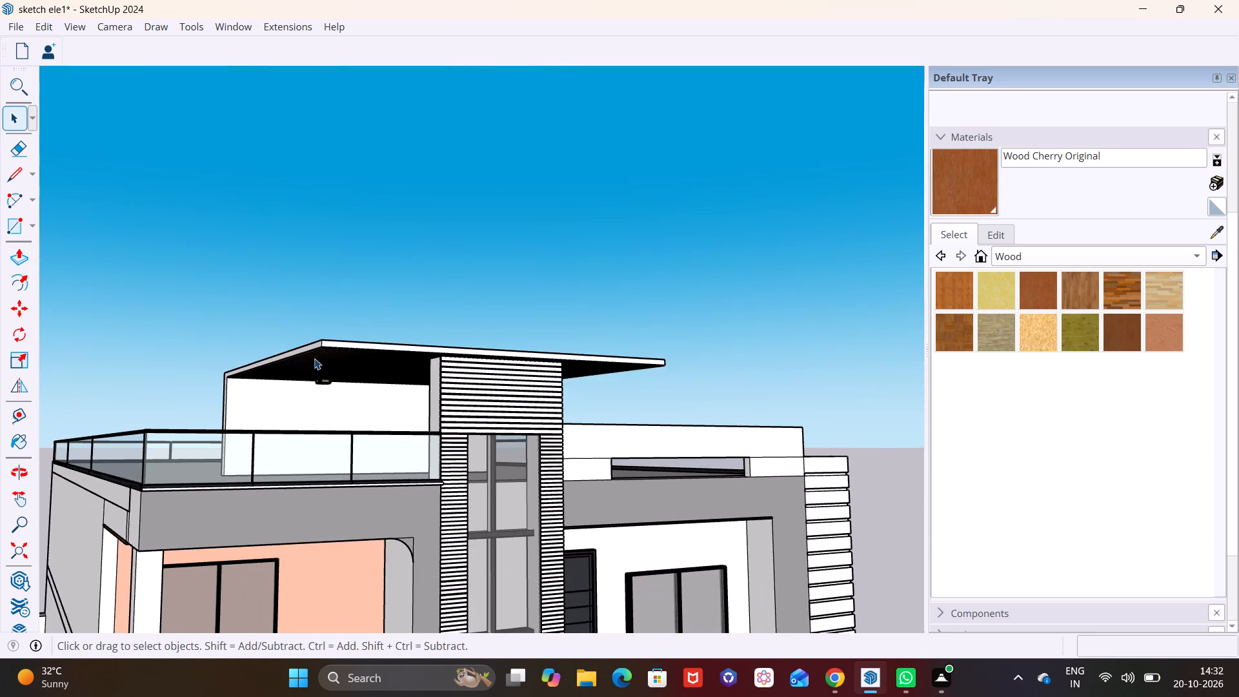
Select the ceiling lamp beneath the roof slab's left overhang.
scroll(314, 358, up, 2)
middle_drag(334, 379, 348, 313)
scroll(350, 344, up, 2)
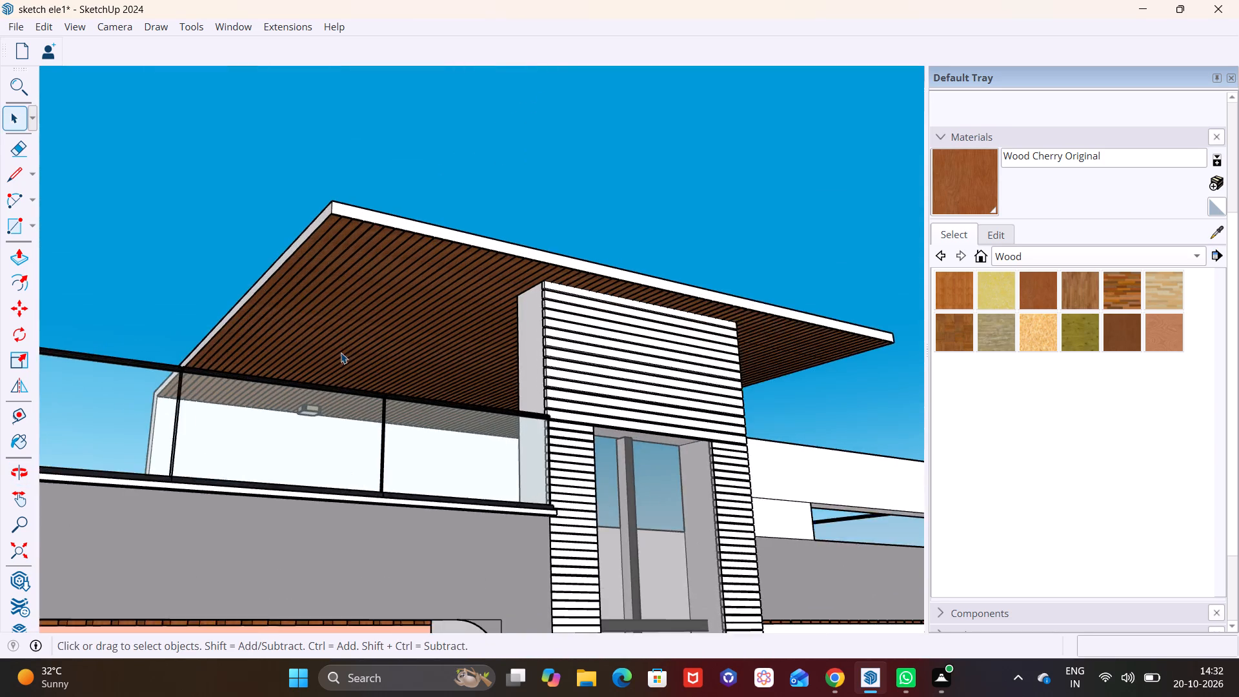
scroll(341, 352, up, 2)
middle_drag(337, 357, 334, 378)
click(309, 405)
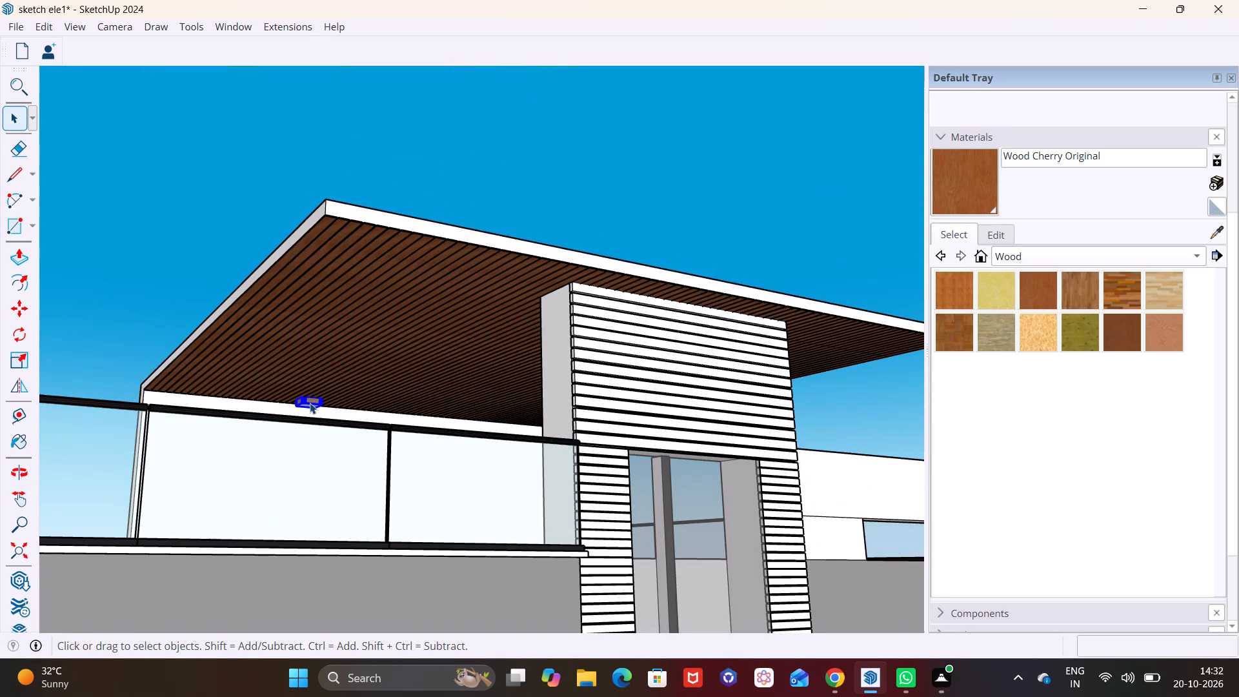
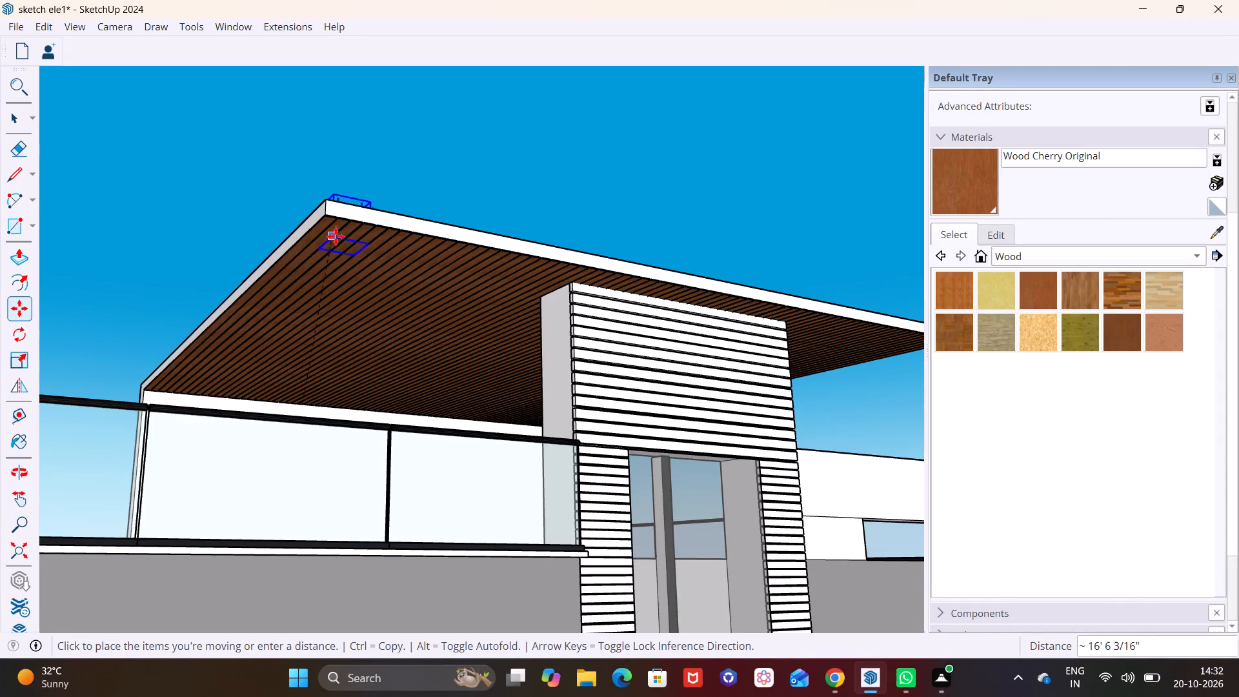
Move the lamp about 15' 3" to the wood-slat soffit near the front corner of the roof canopy.
click(324, 270)
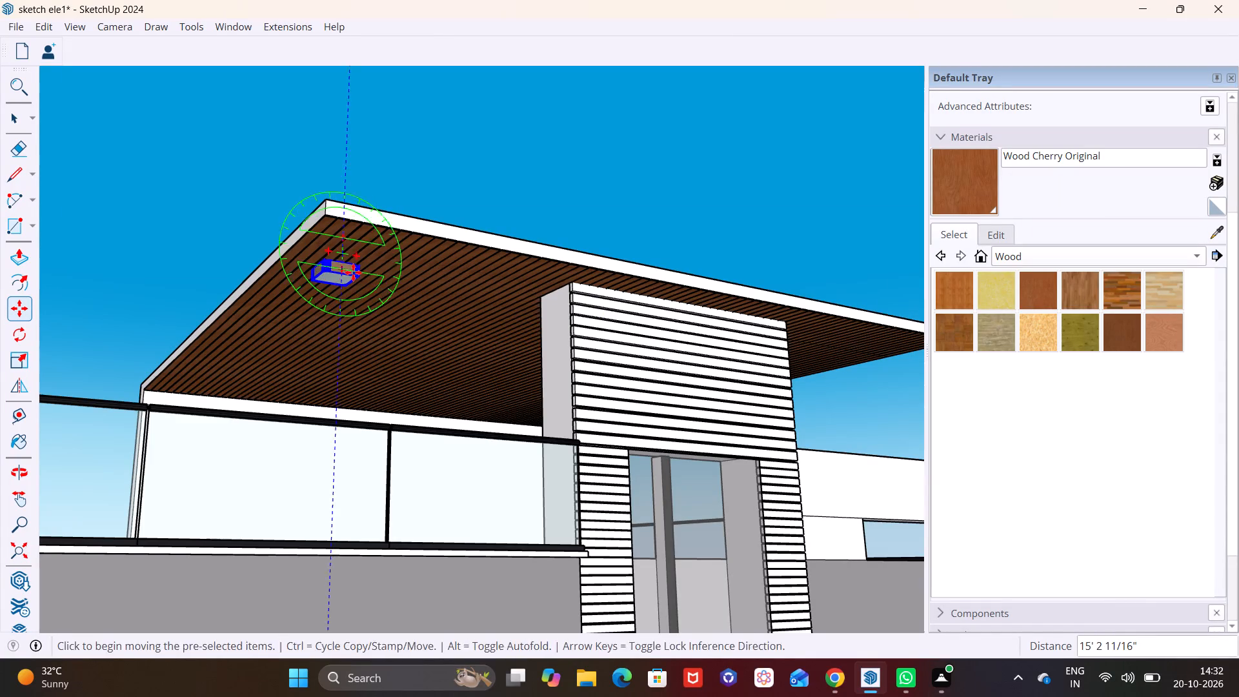
middle_drag(353, 292, 255, 392)
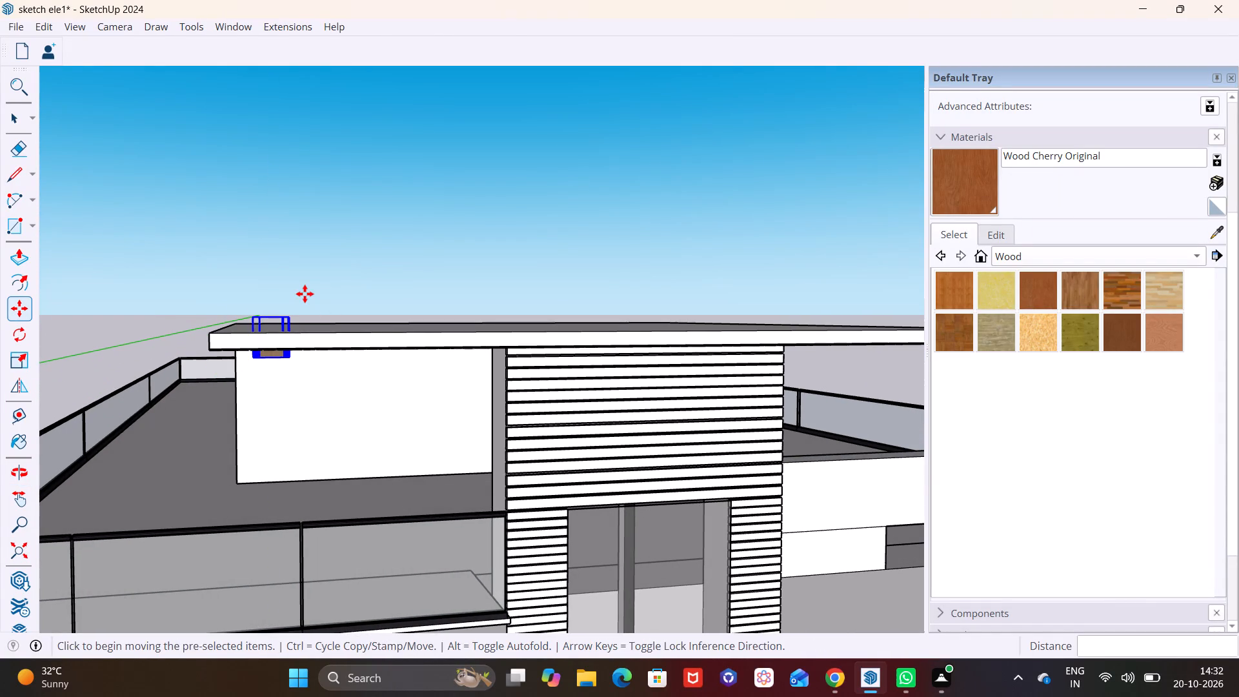
key(space)
click(325, 281)
Scale the ceiling lamp down uniformly from its lower corner to about 0.70.
scroll(297, 351, down, 2)
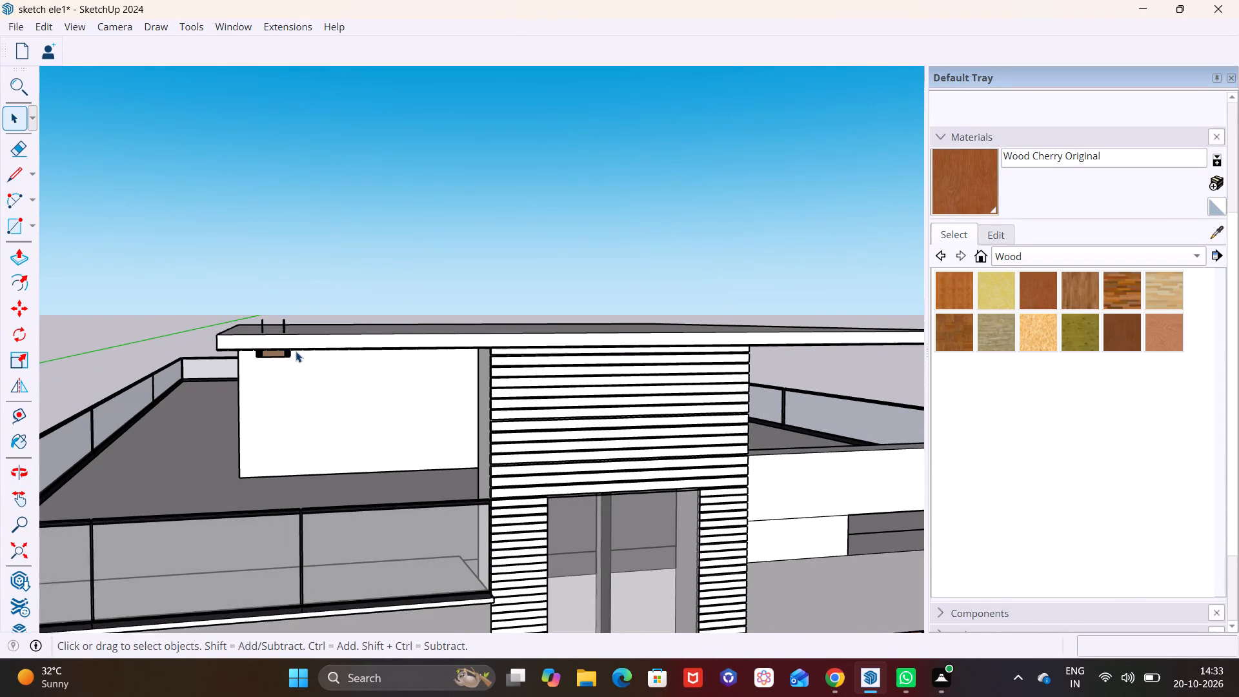
scroll(296, 351, down, 7)
scroll(327, 335, up, 11)
scroll(279, 345, down, 1)
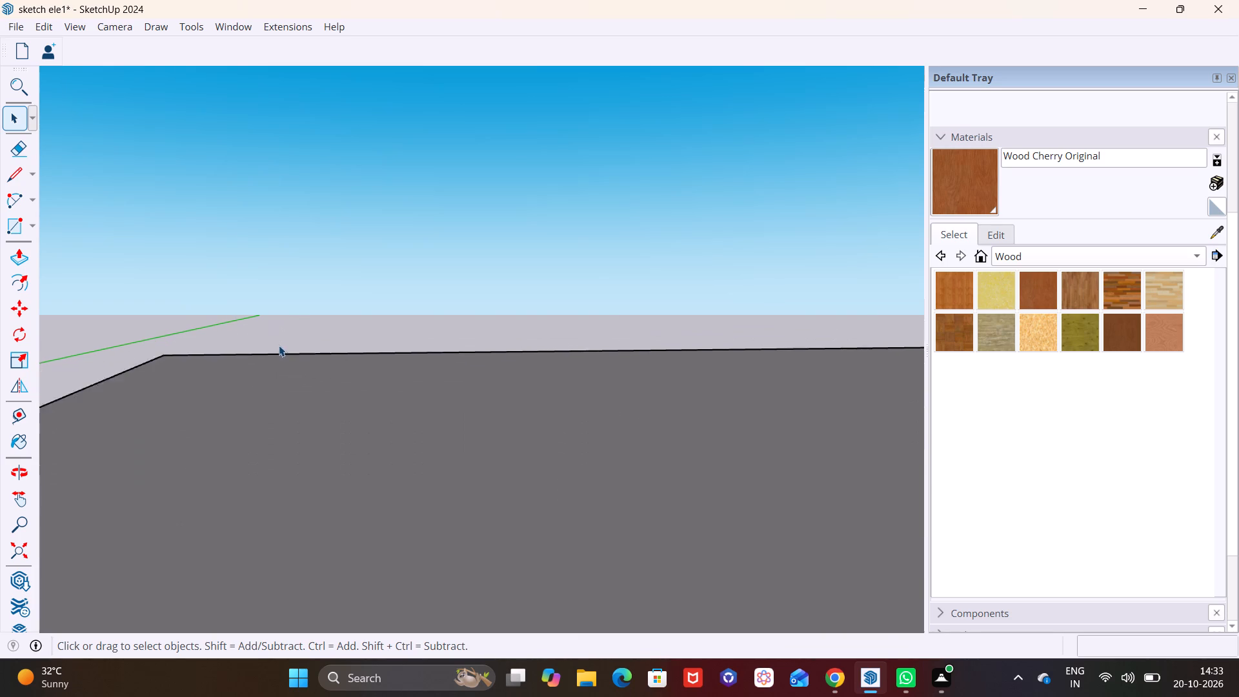
scroll(279, 345, down, 4)
middle_drag(267, 368, 284, 283)
scroll(260, 315, up, 7)
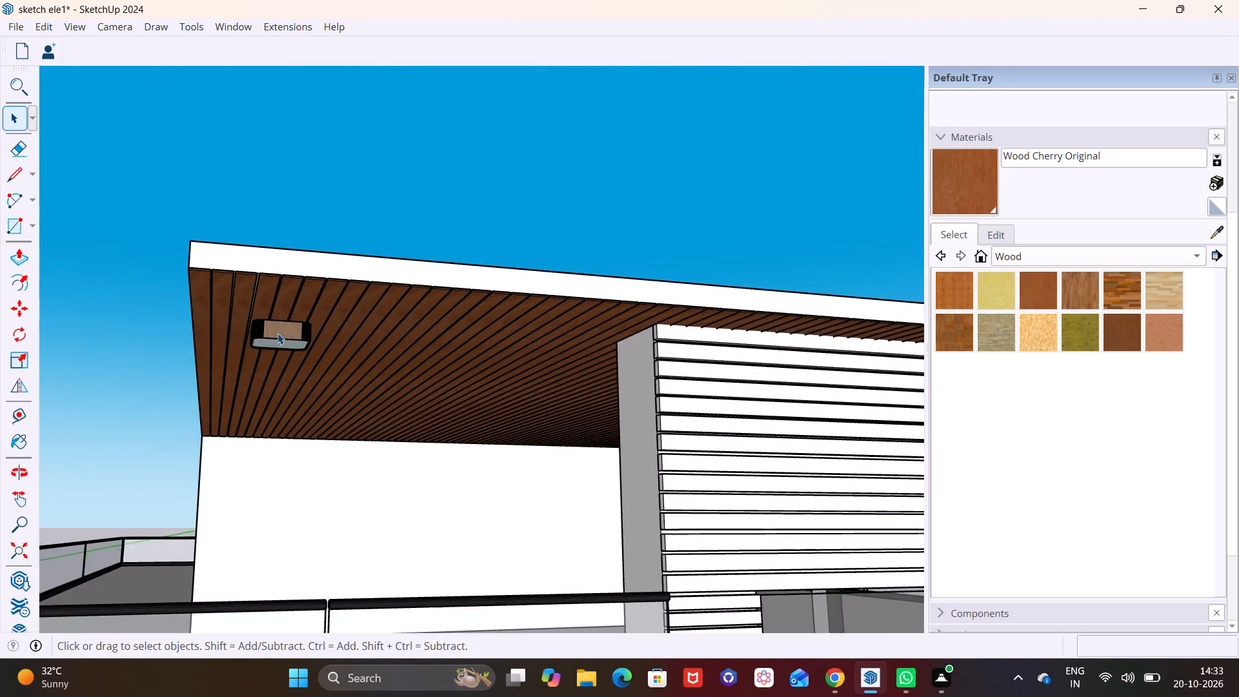
scroll(277, 333, up, 9)
middle_drag(286, 325, 394, 262)
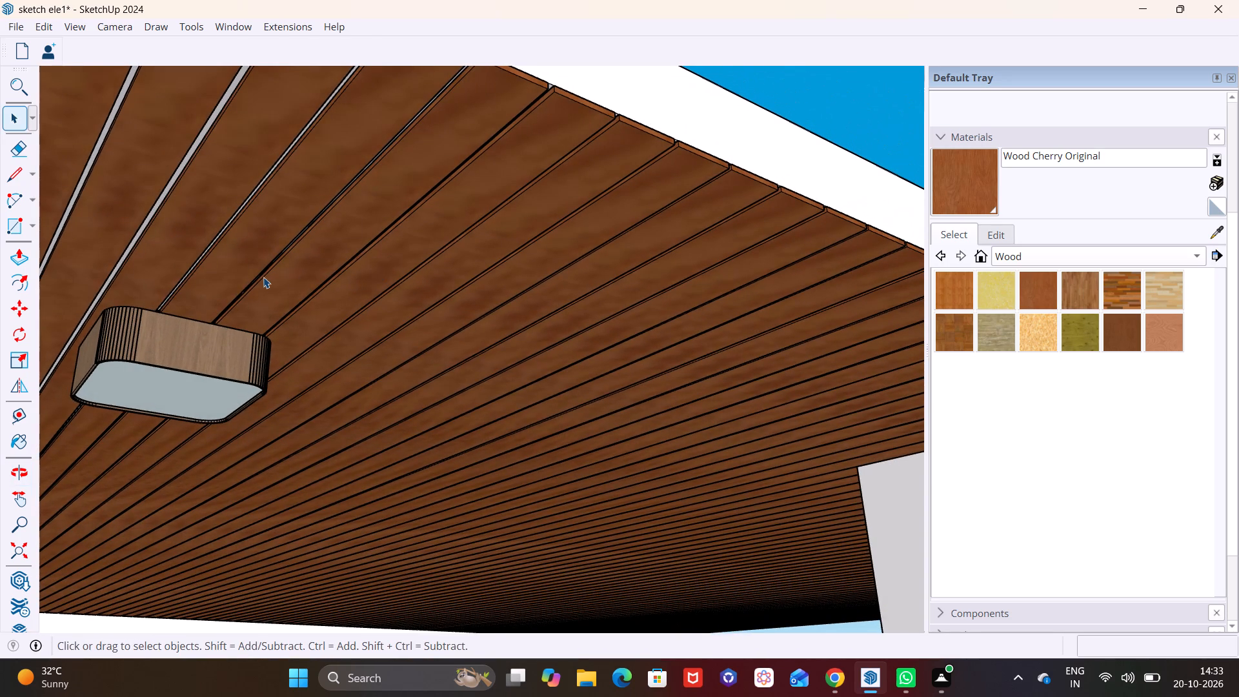
scroll(261, 278, down, 10)
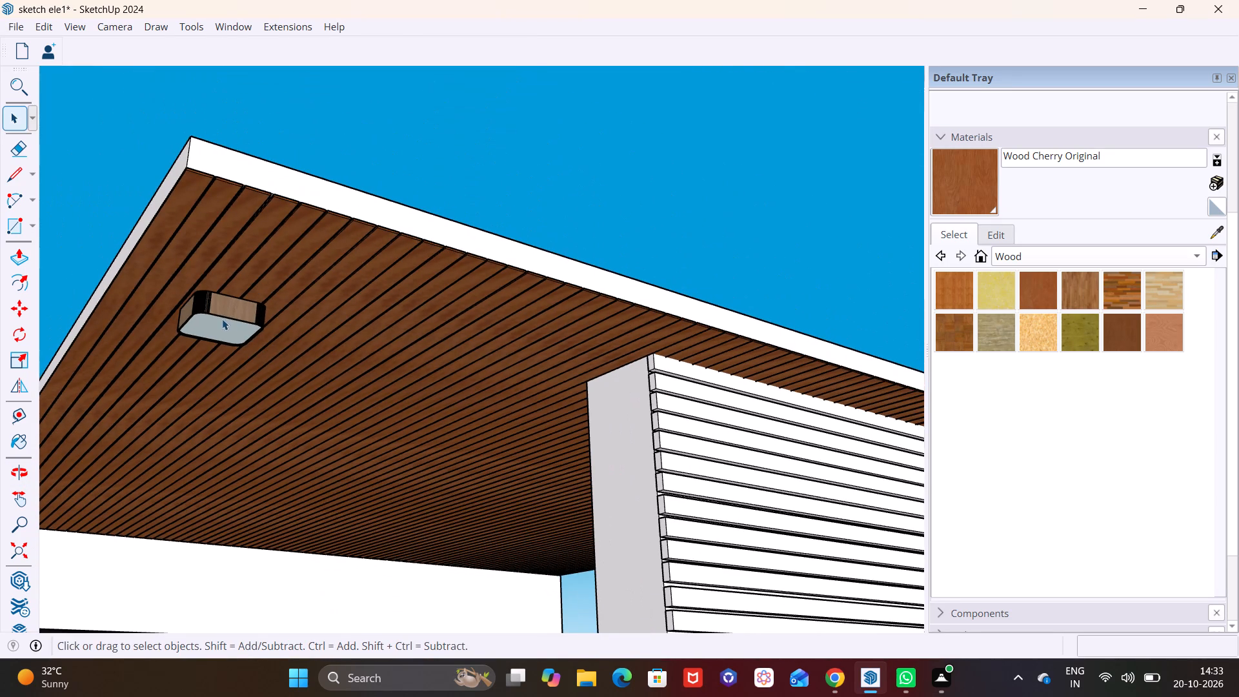
click(222, 319)
click(14, 363)
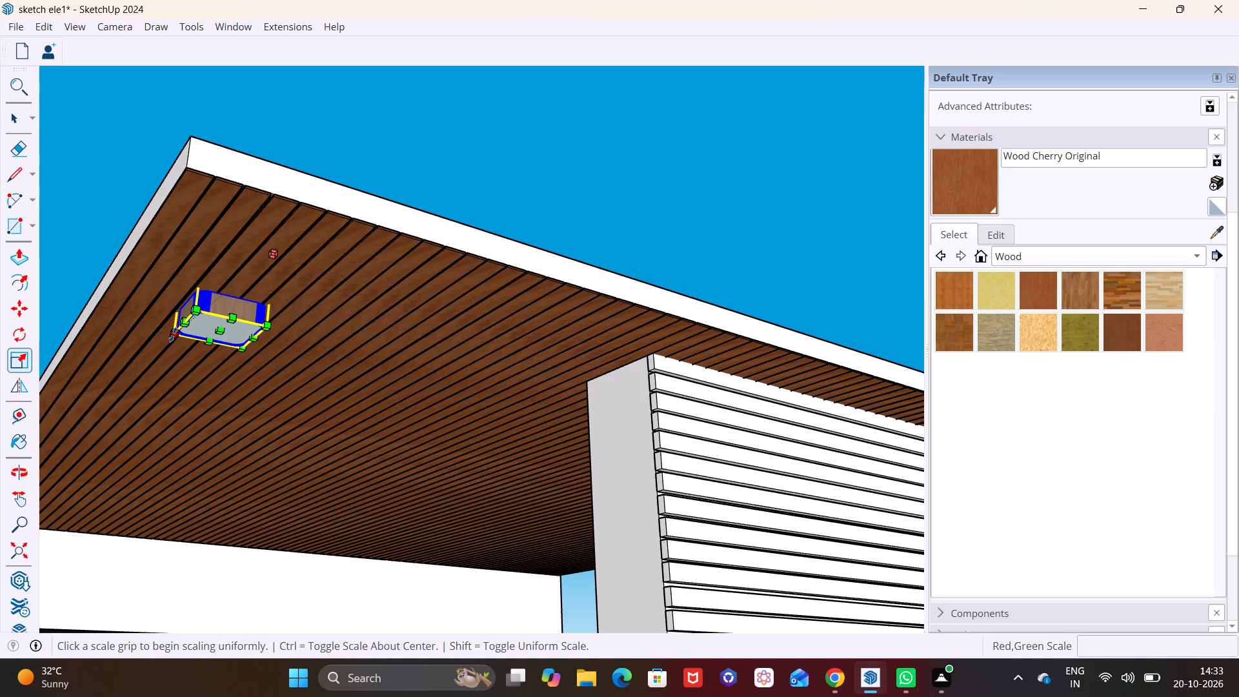
click(173, 334)
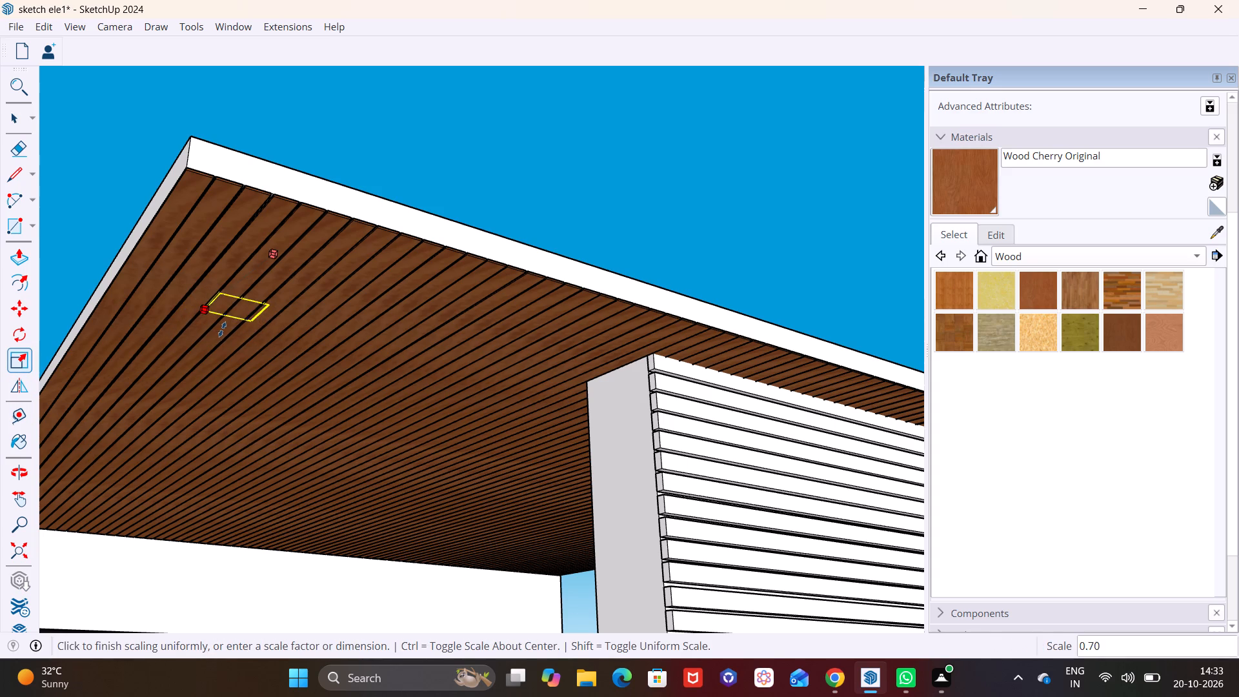
click(219, 339)
Move the scaled lamp about 1' 1" across the wood soffit, inward from the canopy's front edge.
key(m)
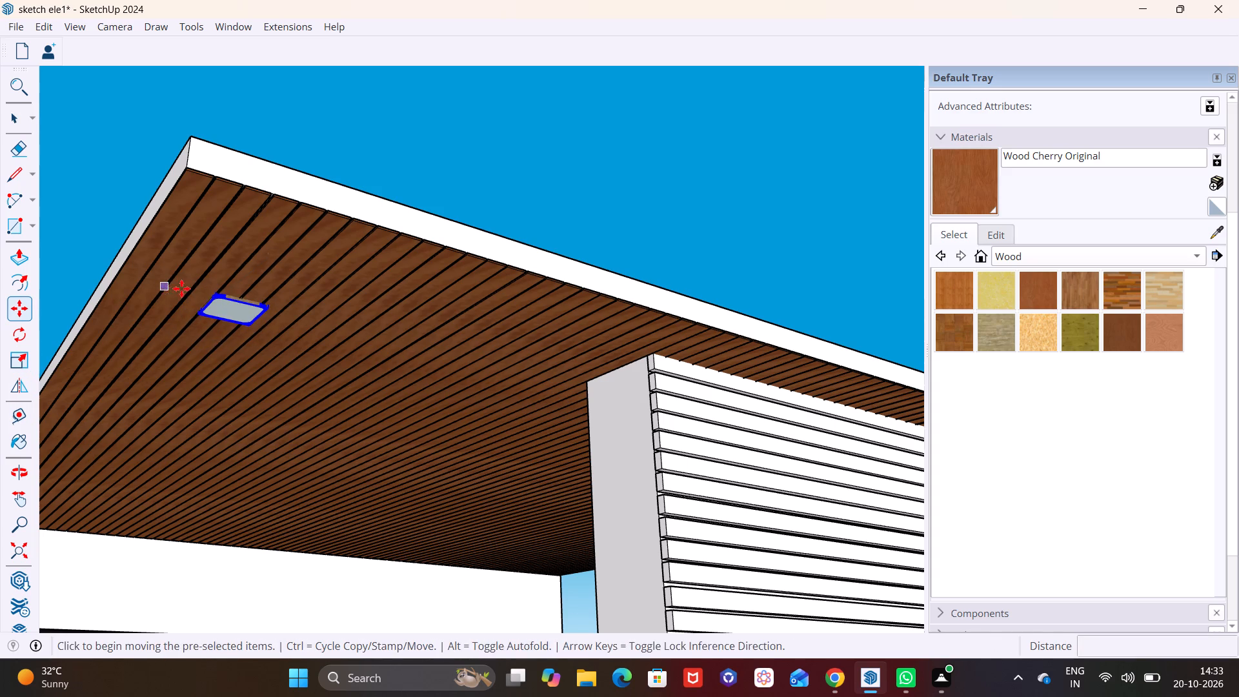
click(224, 301)
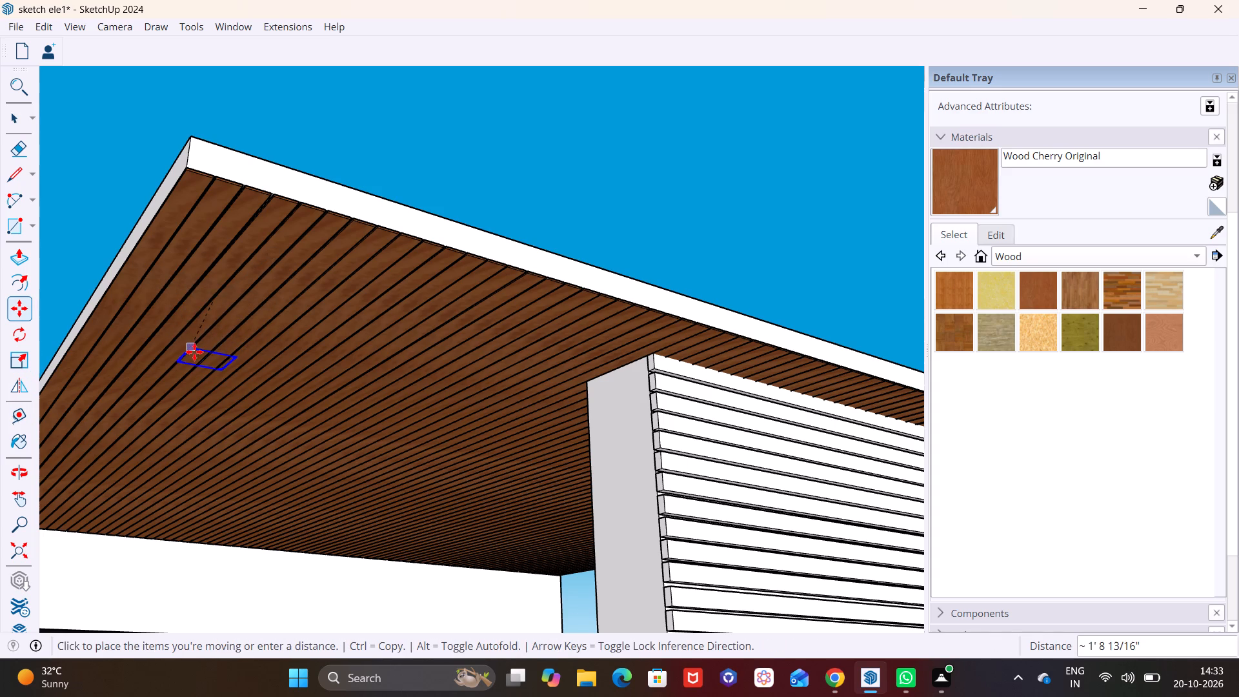
drag(223, 296, 252, 308)
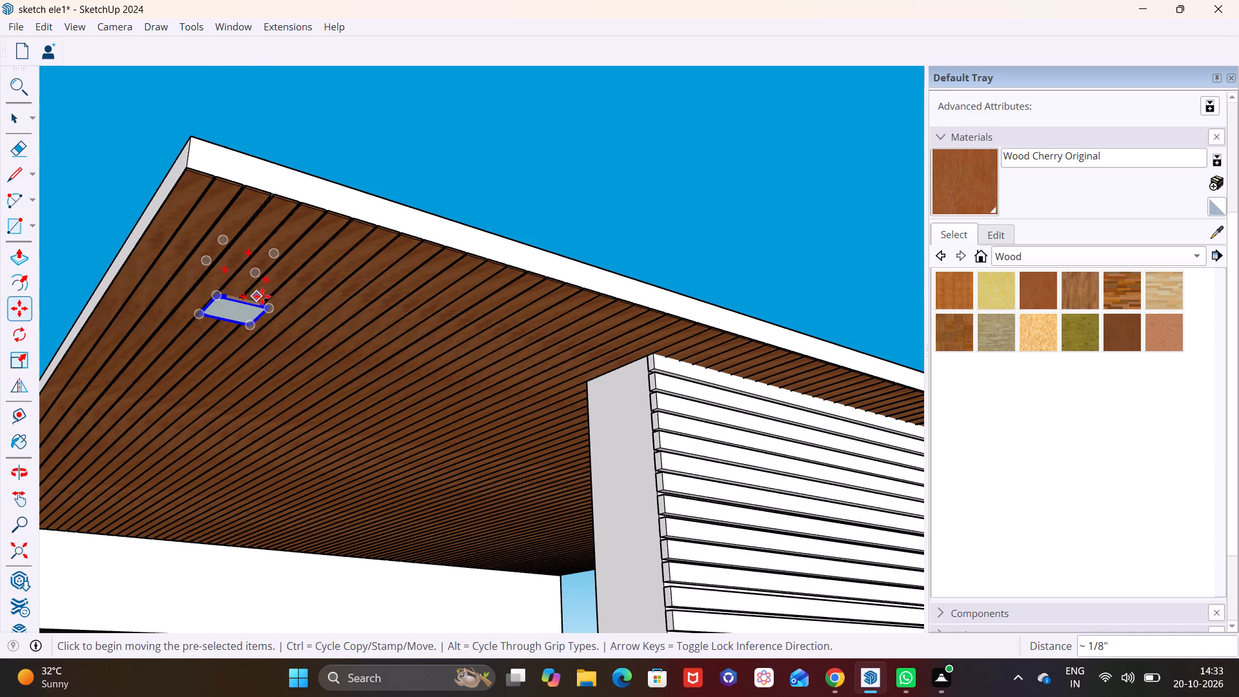
click(265, 305)
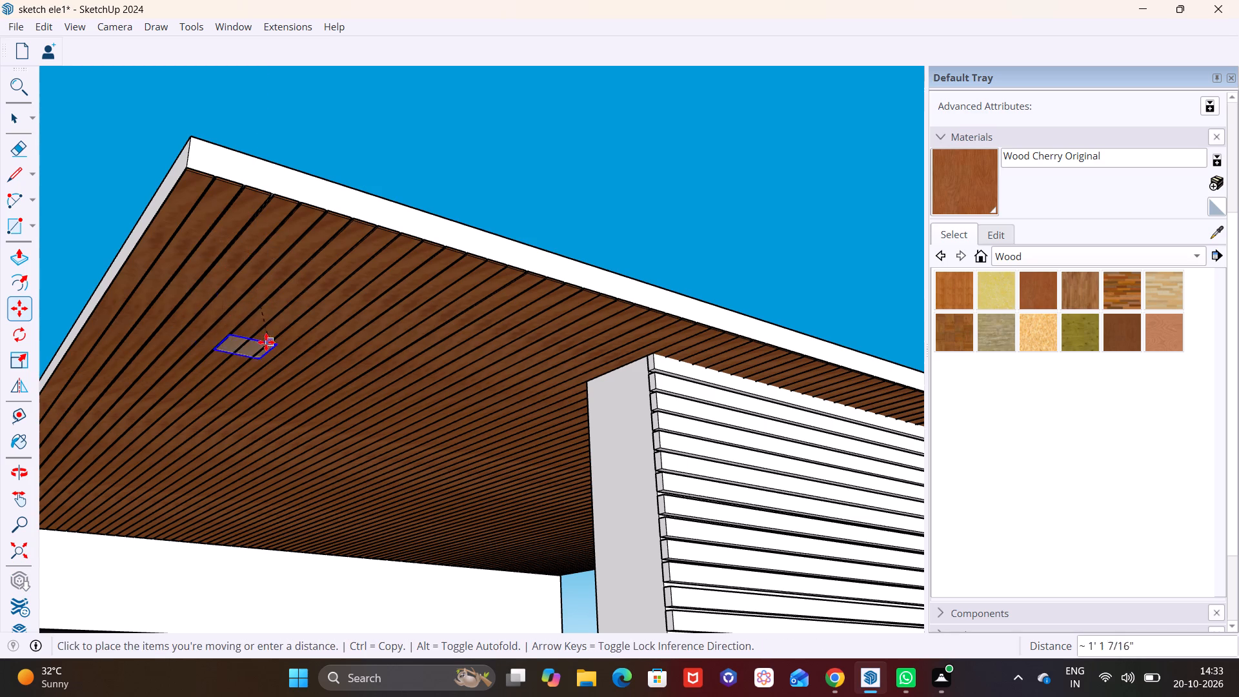
click(267, 343)
Lower the lamp from above the roof slab so its wooden body hangs below the soffit.
scroll(184, 406, down, 5)
shift+middle_drag(196, 374, 174, 425)
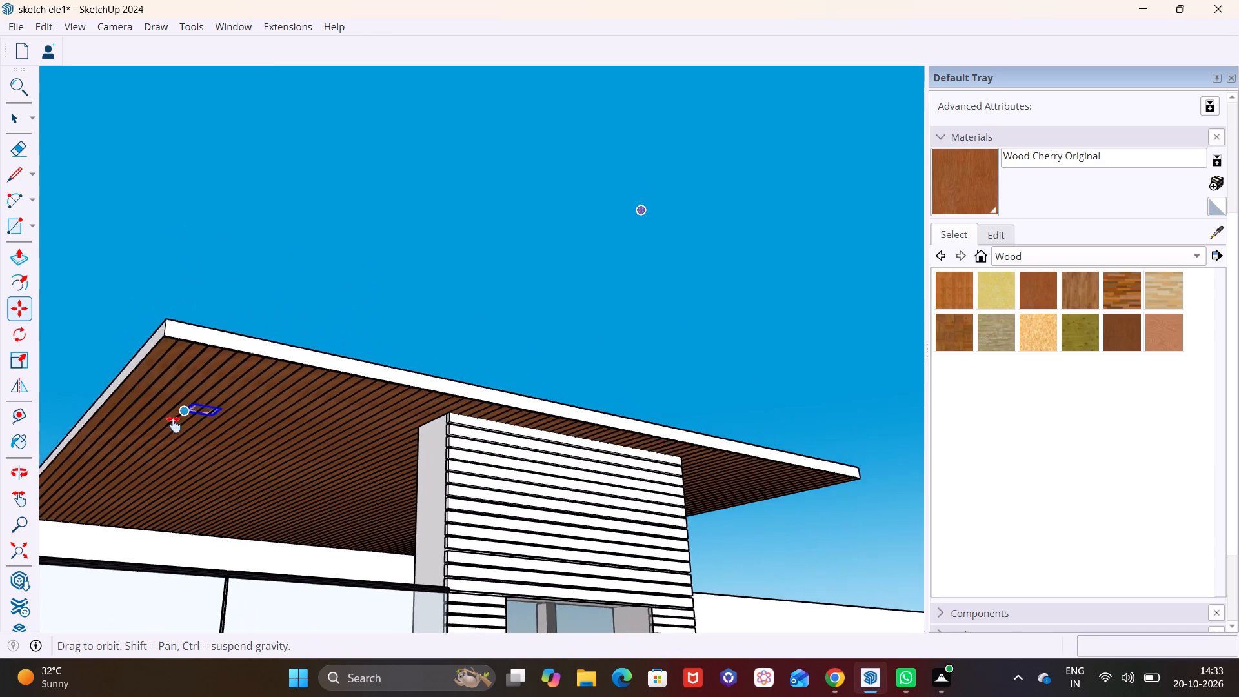
shift+middle_drag(174, 425, 156, 468)
middle_drag(215, 478, 179, 560)
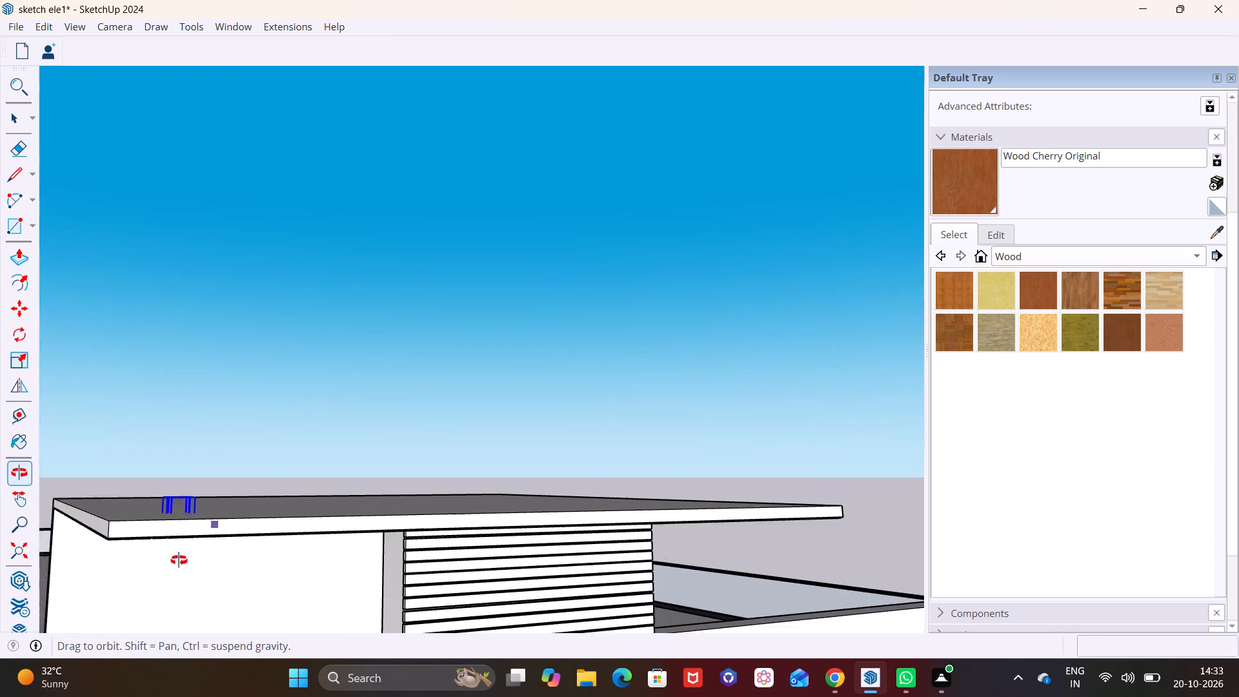
middle_drag(179, 560, 213, 456)
scroll(167, 439, up, 5)
shift+middle_drag(178, 439, 298, 352)
shift+scroll(184, 434, up, 1)
middle_drag(371, 294, 277, 466)
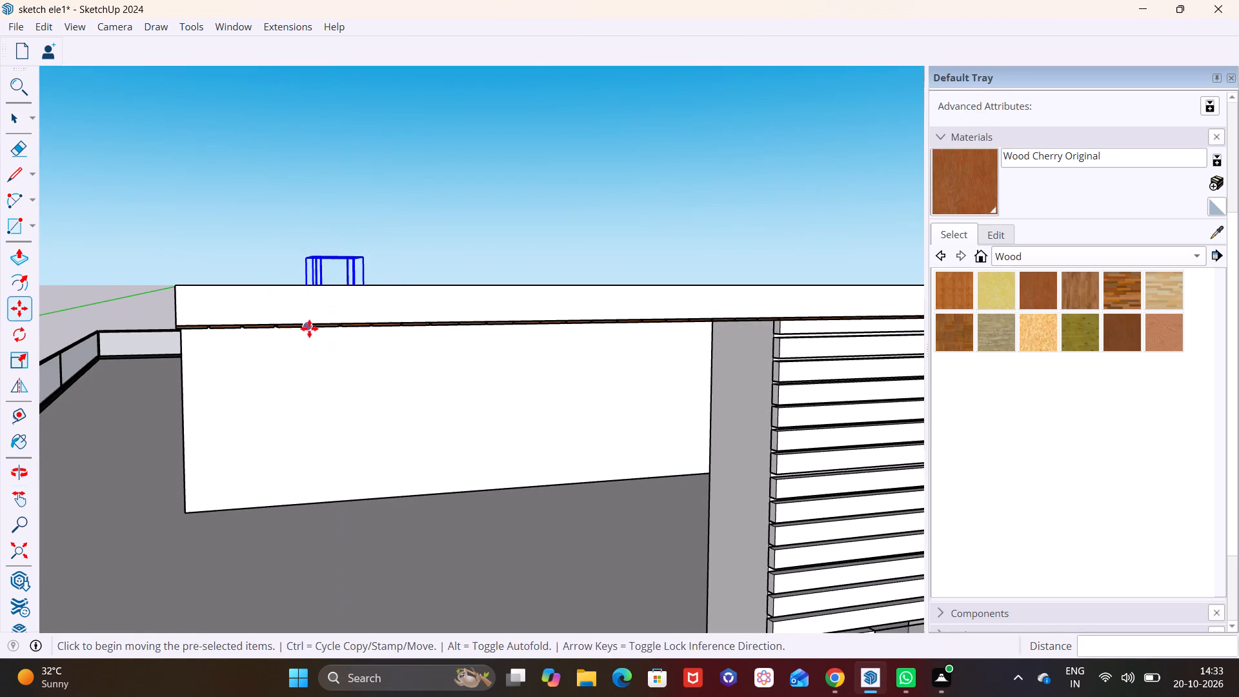
key(m)
click(365, 252)
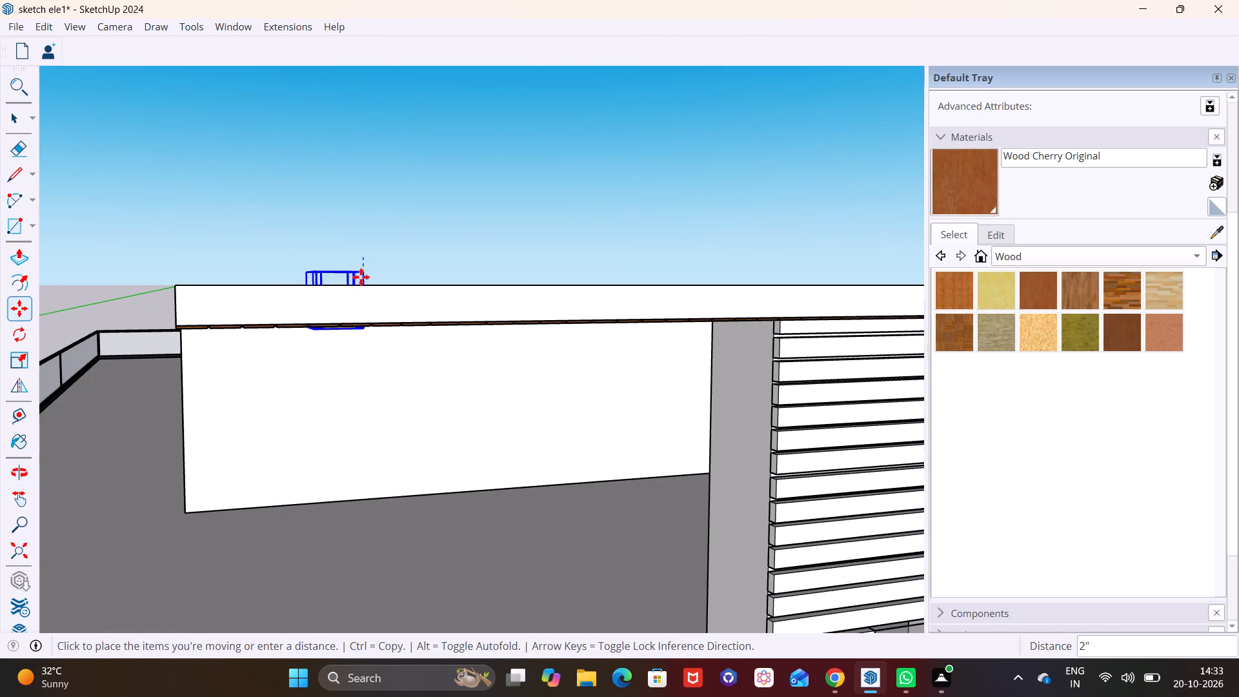
click(360, 288)
key(space)
click(403, 379)
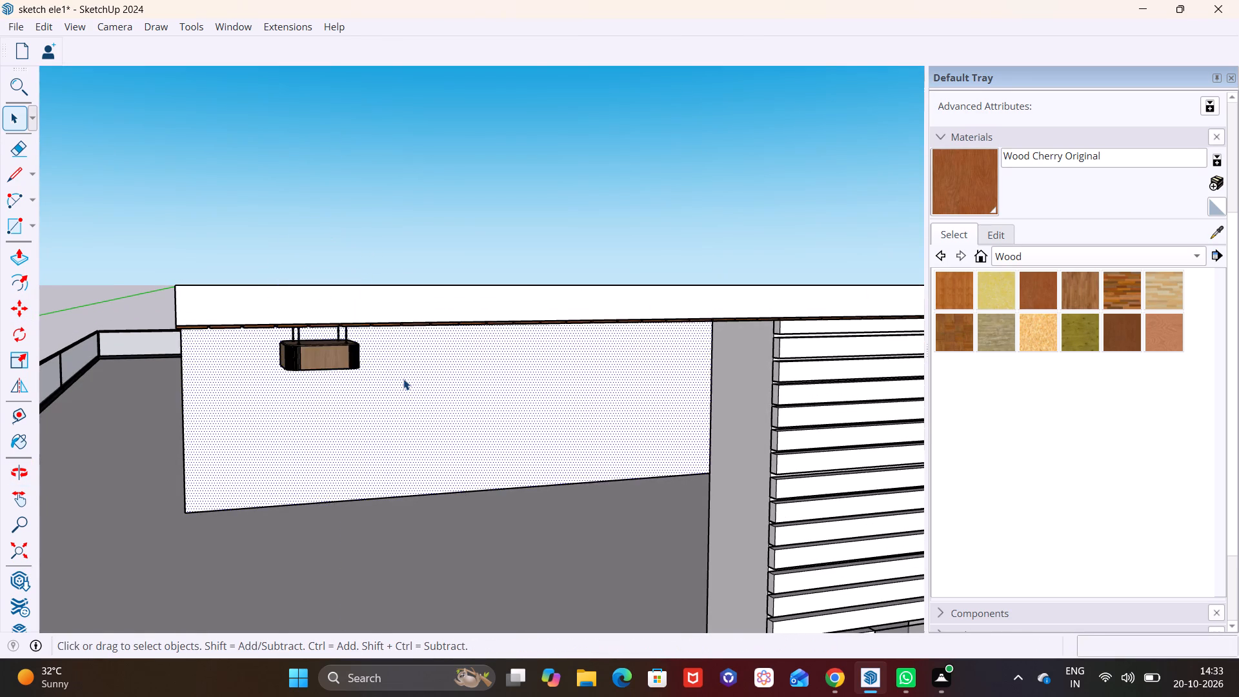
Shift the hanging lamp by 2" at the front edge of the canopy.
scroll(403, 379, down, 3)
middle_drag(380, 374, 290, 270)
scroll(332, 322, up, 2)
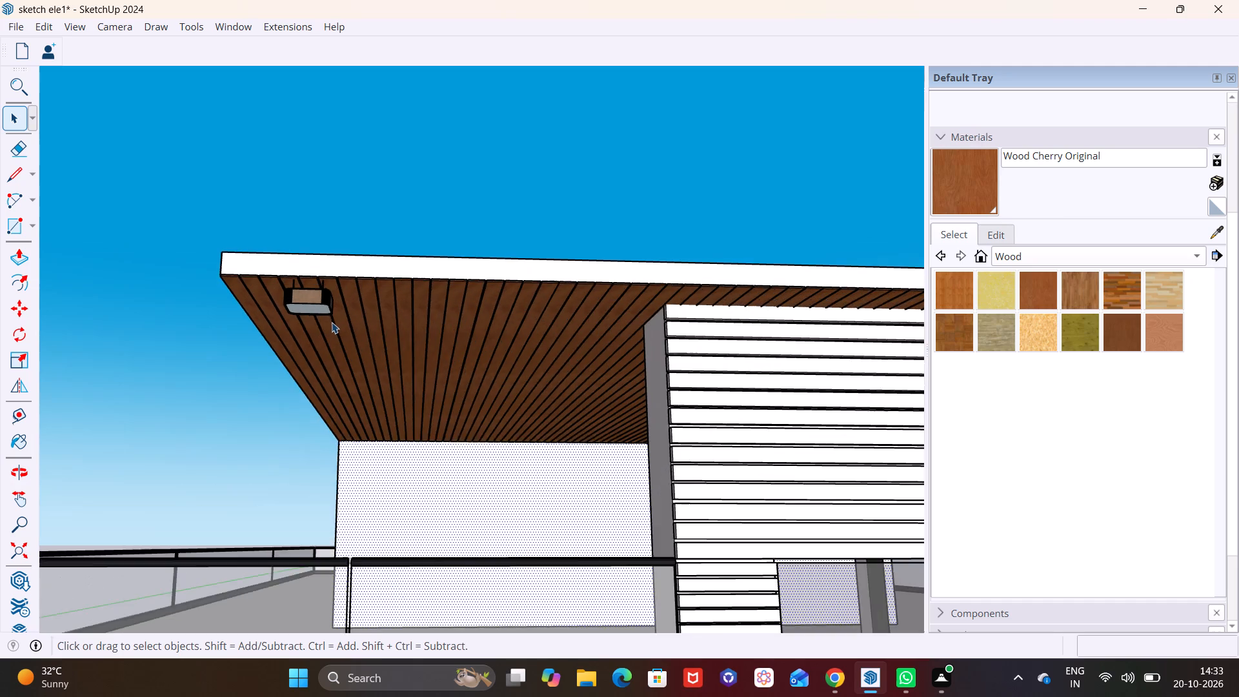
scroll(332, 322, up, 7)
click(306, 287)
key(m)
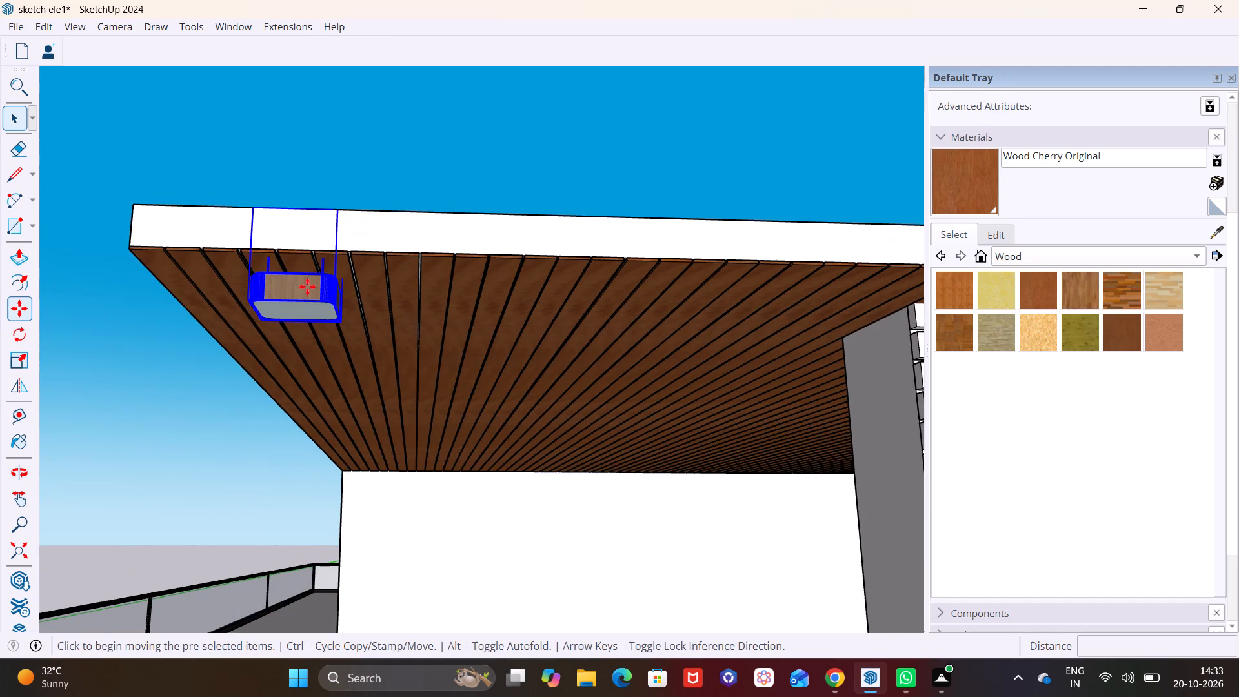
click(329, 305)
click(326, 287)
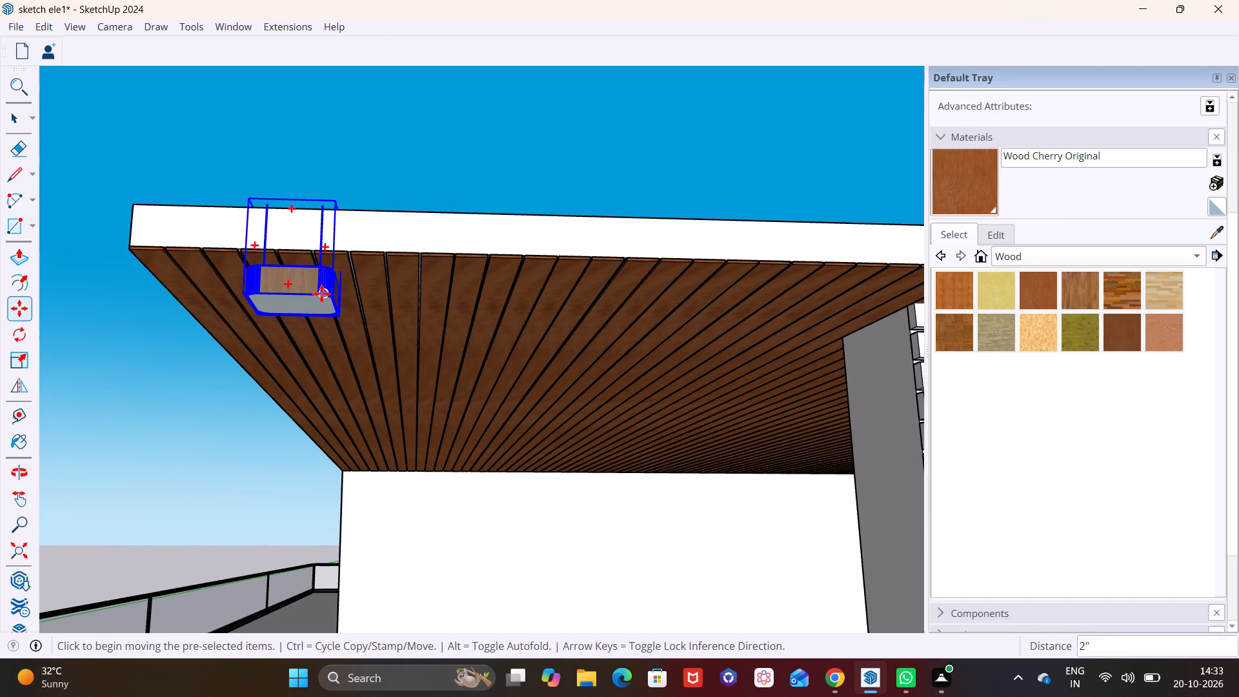
Copy the hanging lamp about 2' 6" along the canopy to form a second light under the soffit.
click(321, 294)
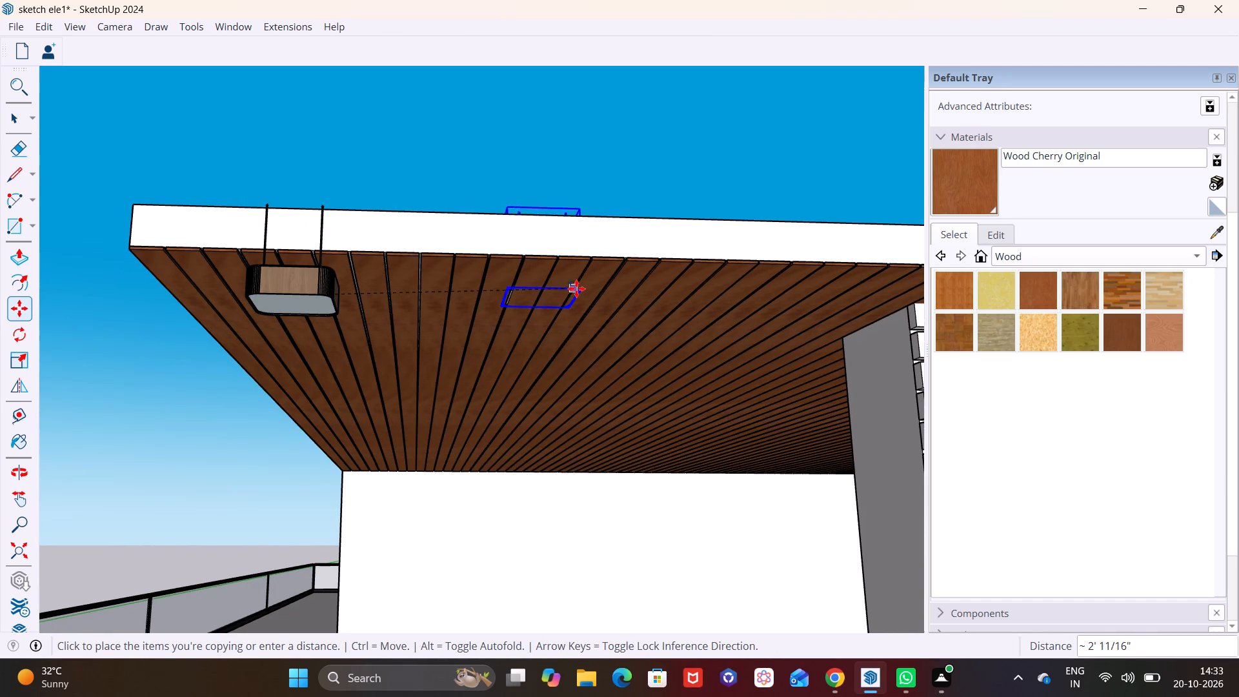
click(586, 303)
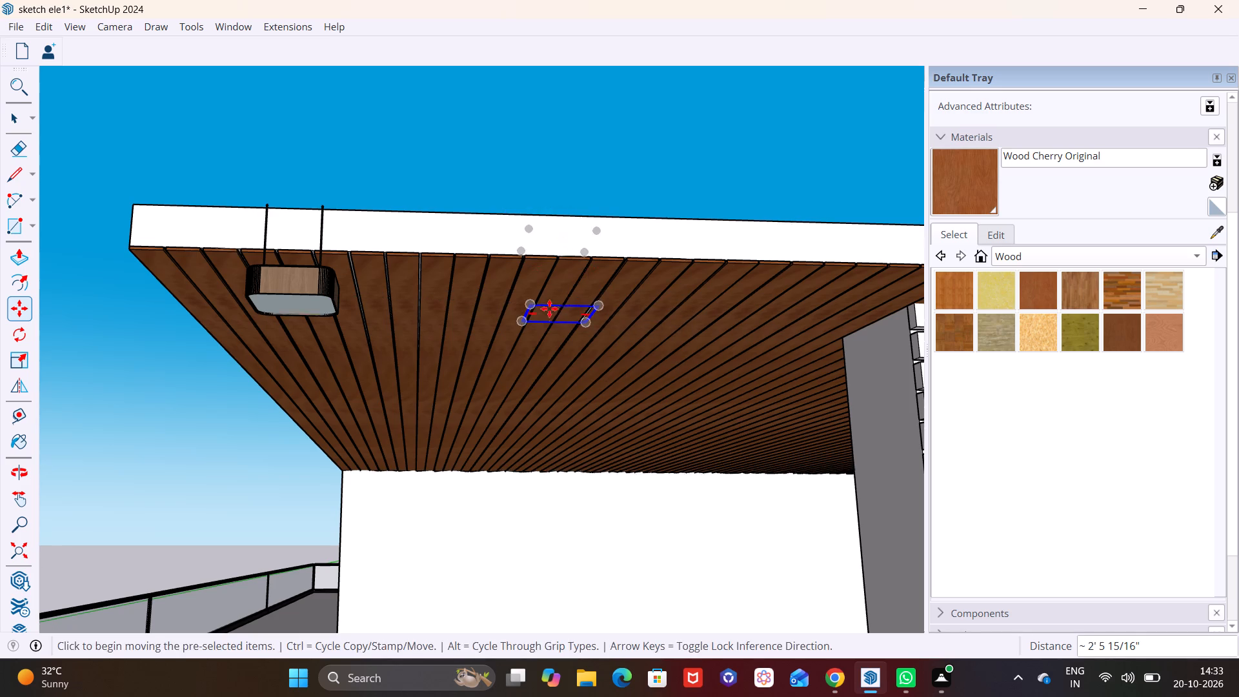
Move the original lamp about 1' 2" back from the fascia, setting its top level with the roof surface.
middle_drag(549, 307, 472, 425)
scroll(503, 341, down, 2)
scroll(367, 321, up, 5)
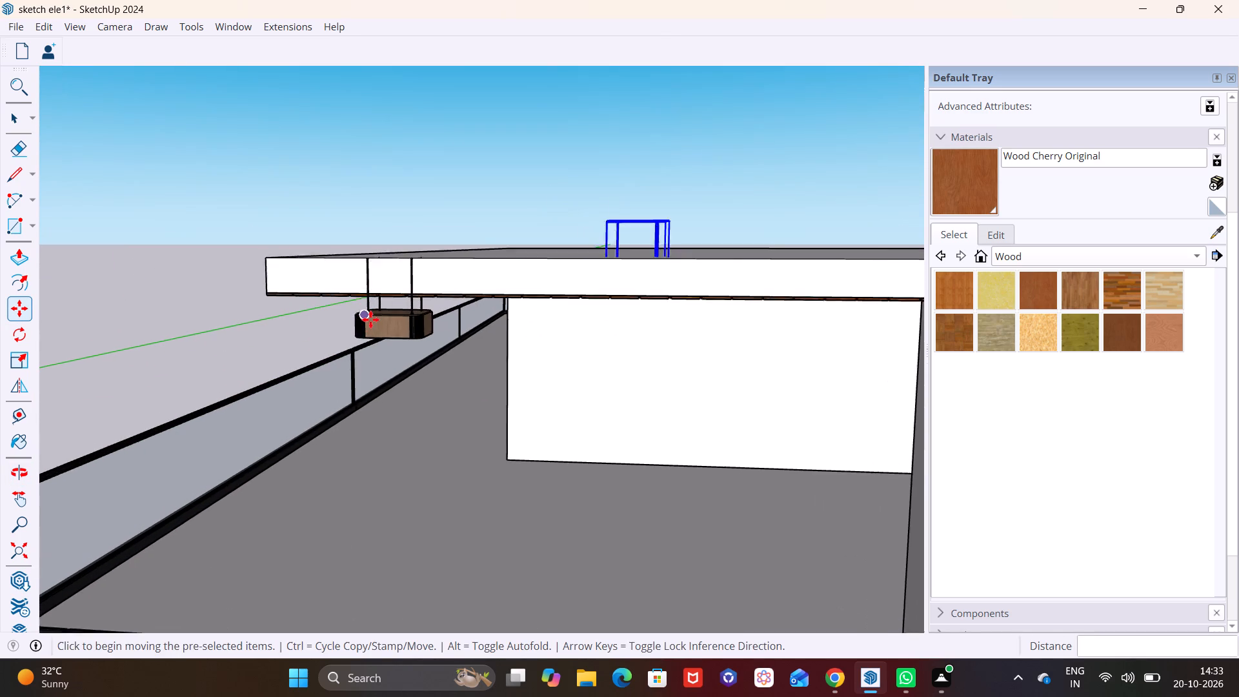
scroll(370, 319, up, 2)
key(space)
click(432, 325)
key(m)
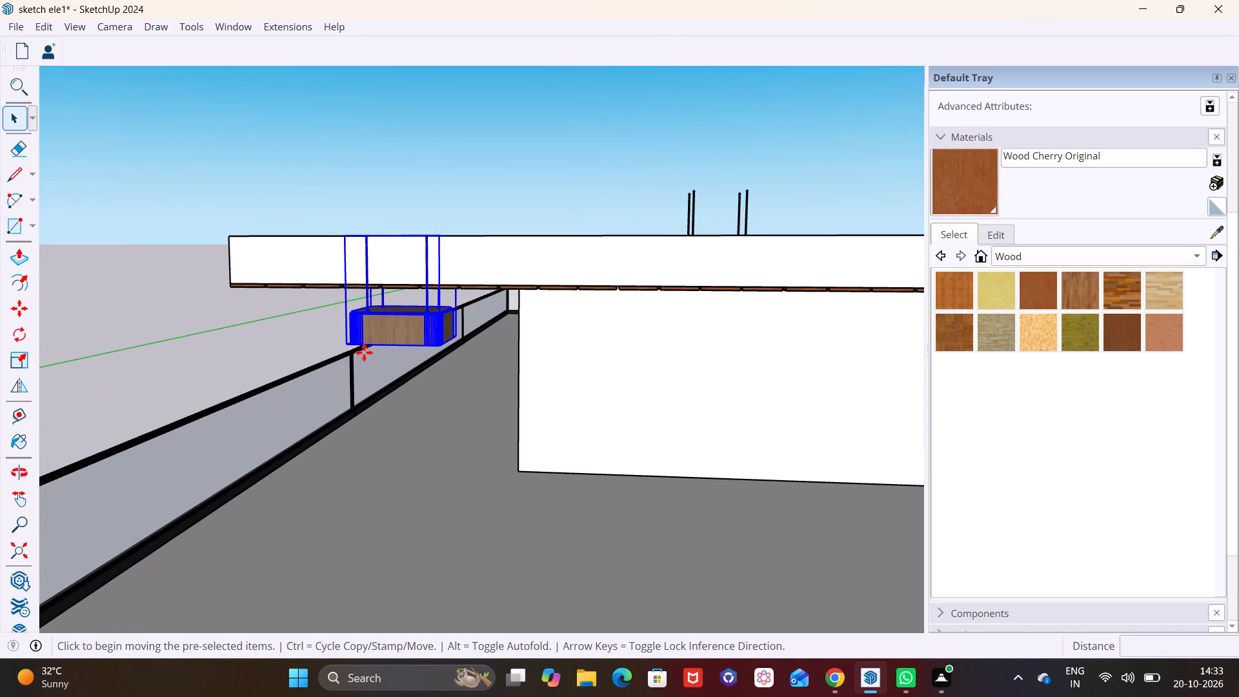
click(398, 334)
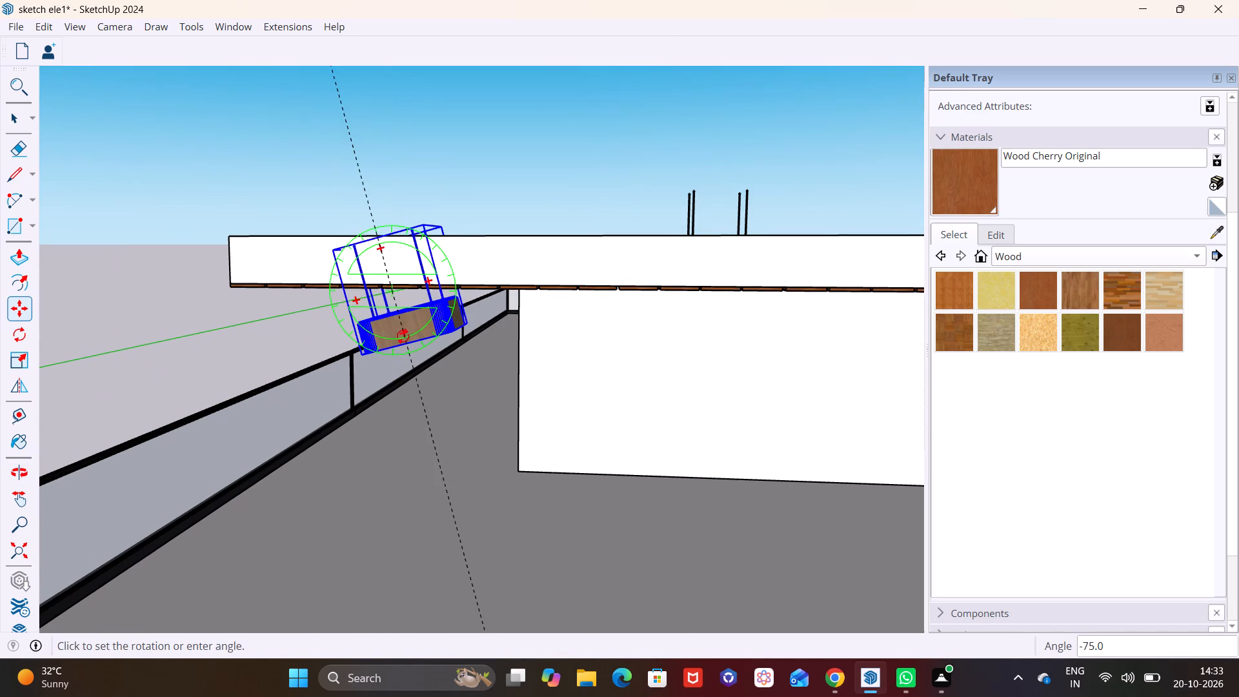
key(space)
middle_drag(441, 274, 367, 423)
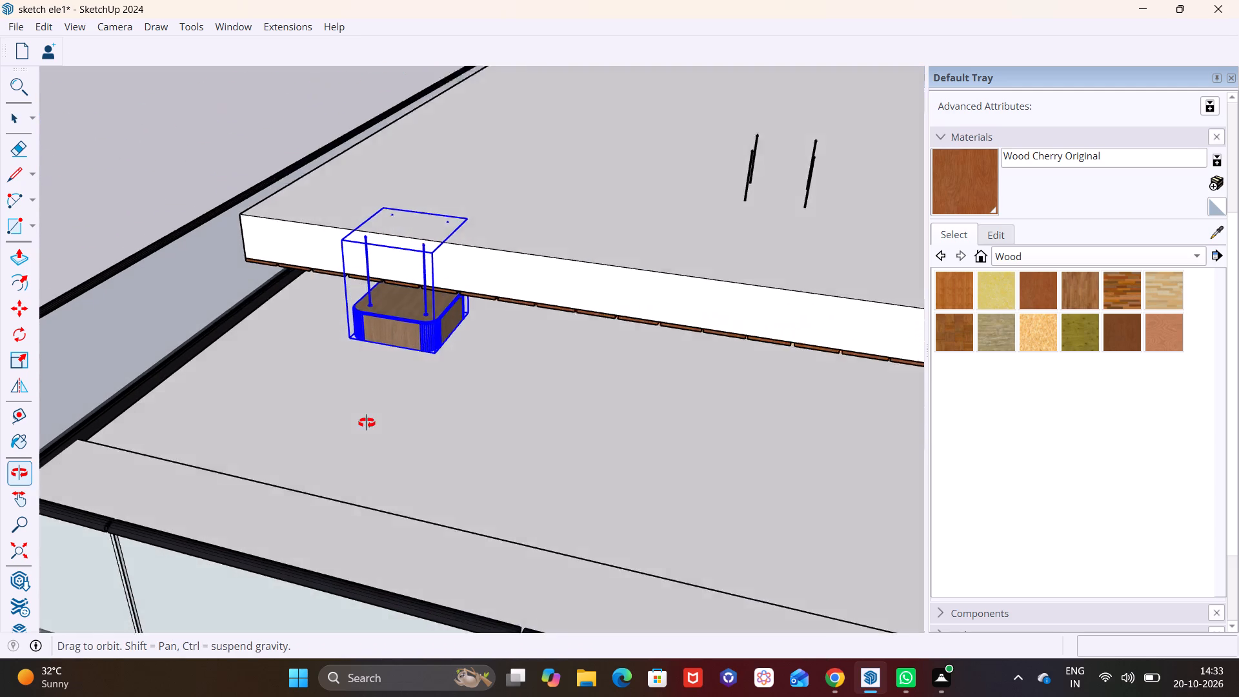
middle_drag(367, 423, 366, 432)
shift+middle_drag(600, 319, 368, 433)
key(m)
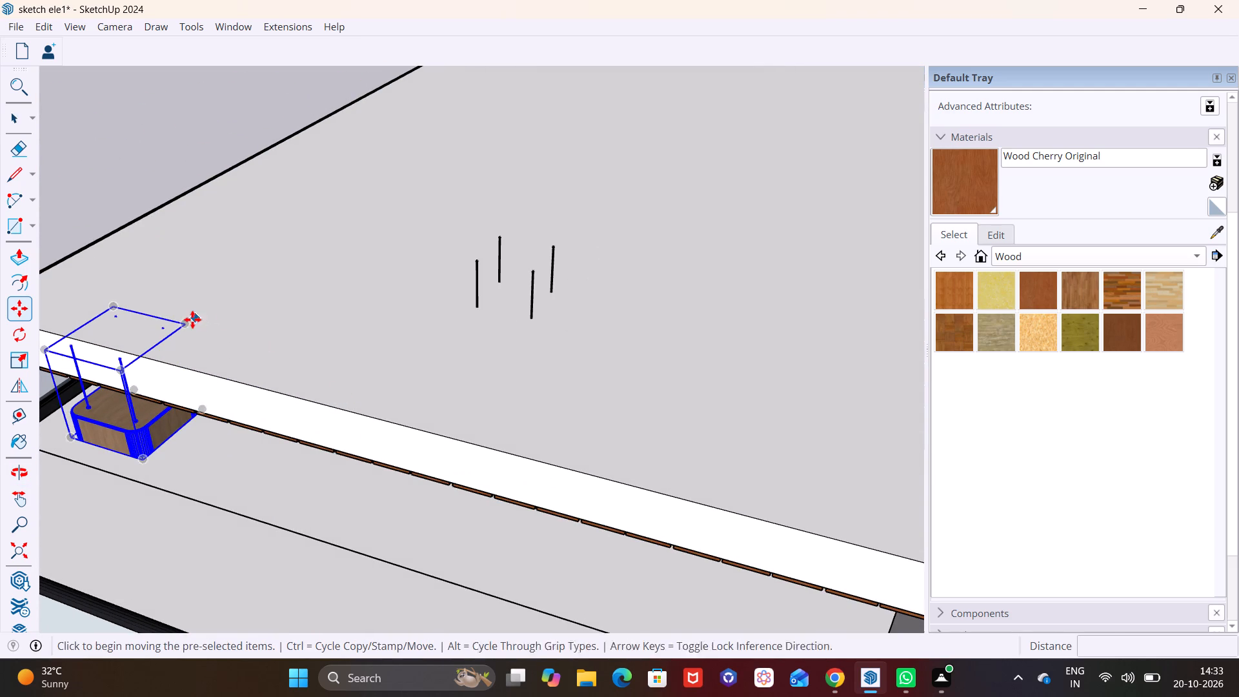
click(183, 321)
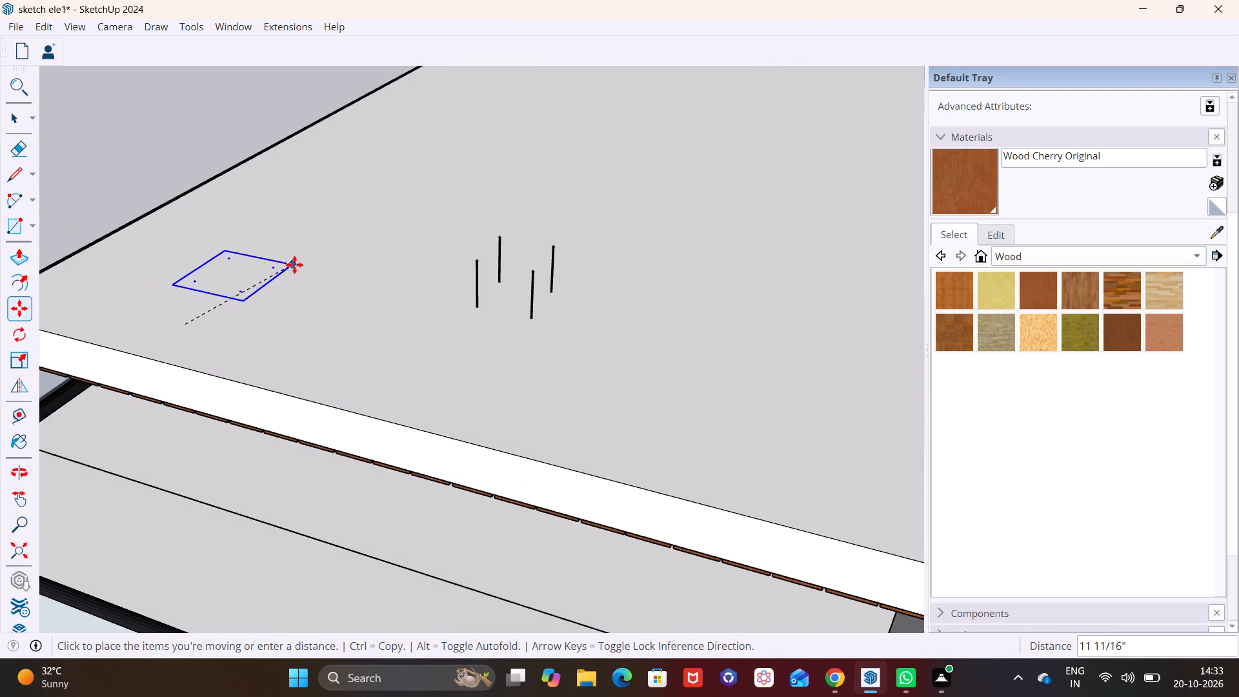
click(295, 256)
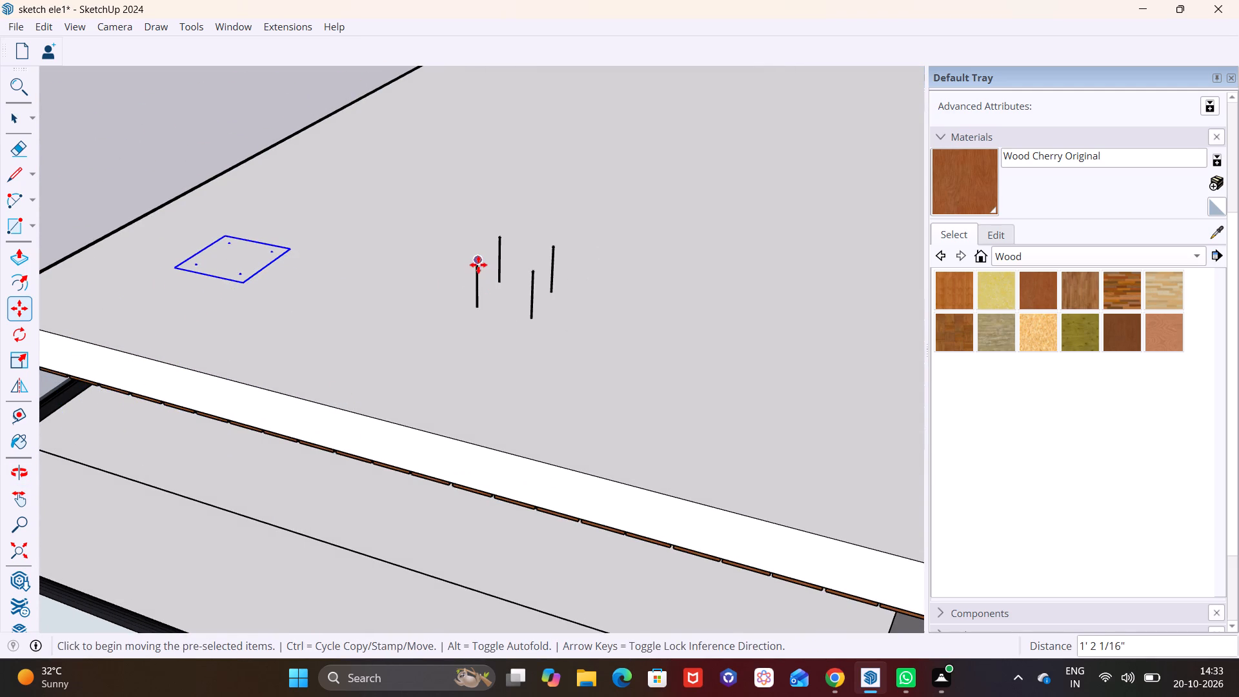
Lower the copied lamp about 4" so its rod tops sit level with the roof surface.
key(space)
click(478, 274)
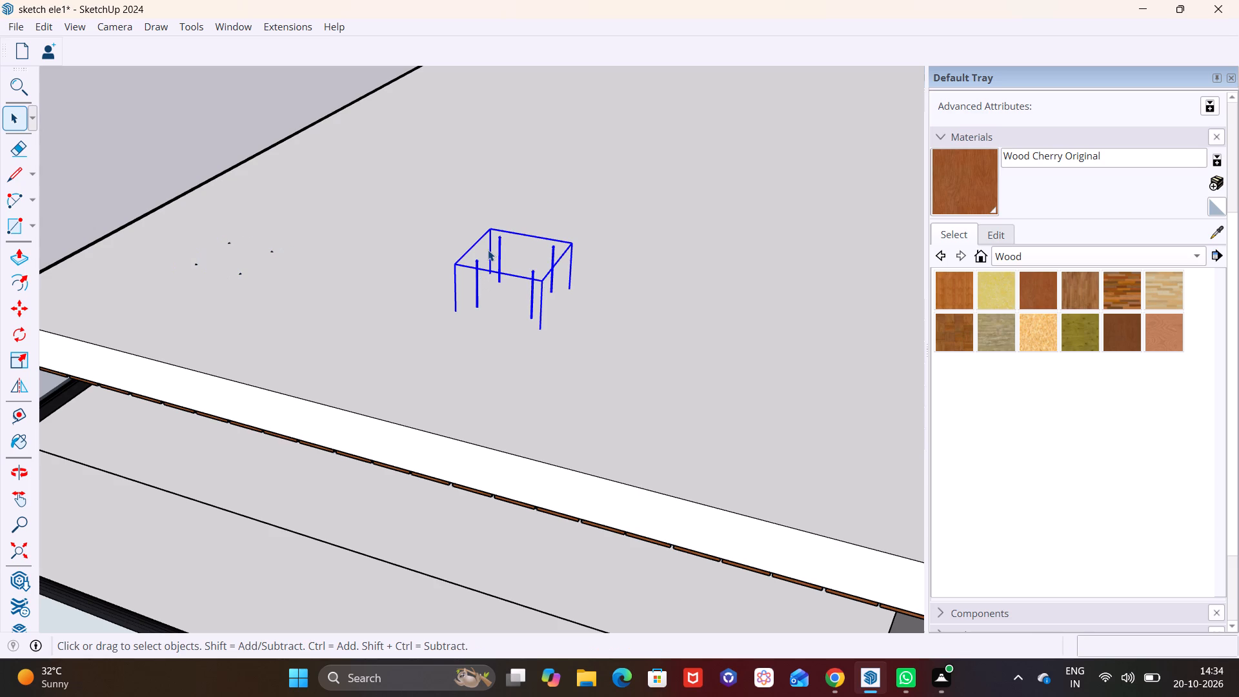
key(comma)
key(m)
click(493, 228)
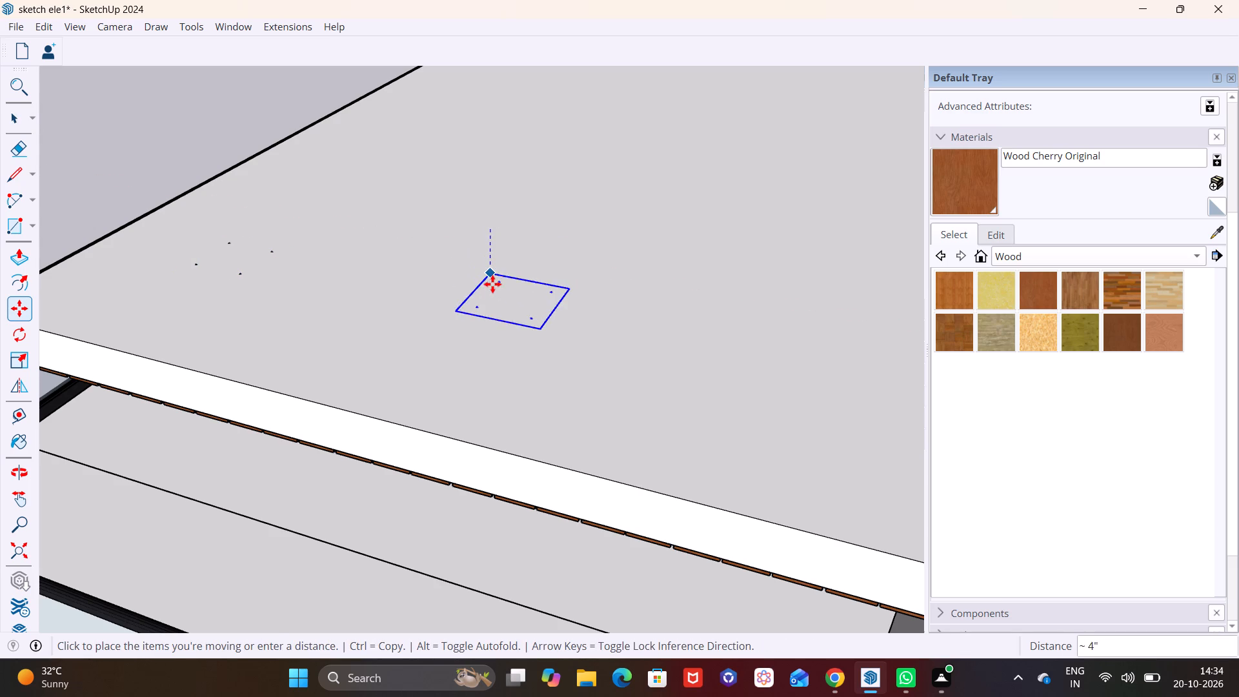
click(492, 280)
key(space)
click(488, 379)
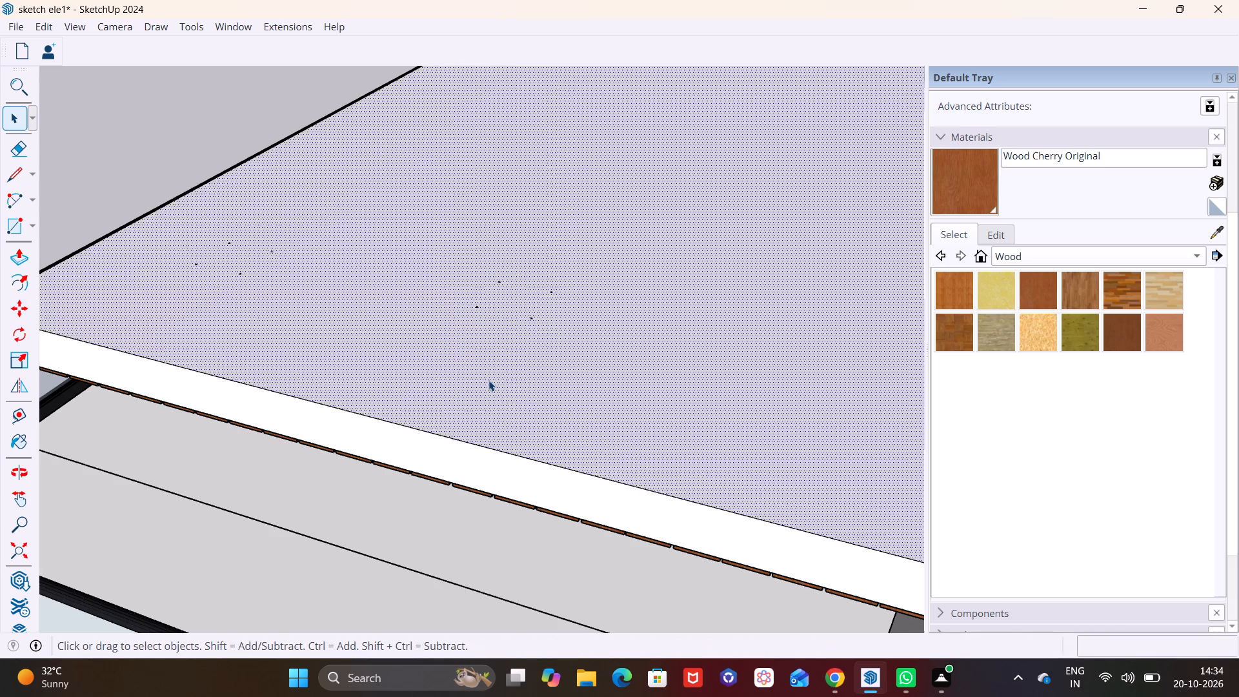
Examine both hanging lamps beneath the wood soffit from below and from the front of the building.
scroll(489, 381, down, 4)
middle_drag(545, 299, 652, 162)
middle_drag(511, 394, 554, 341)
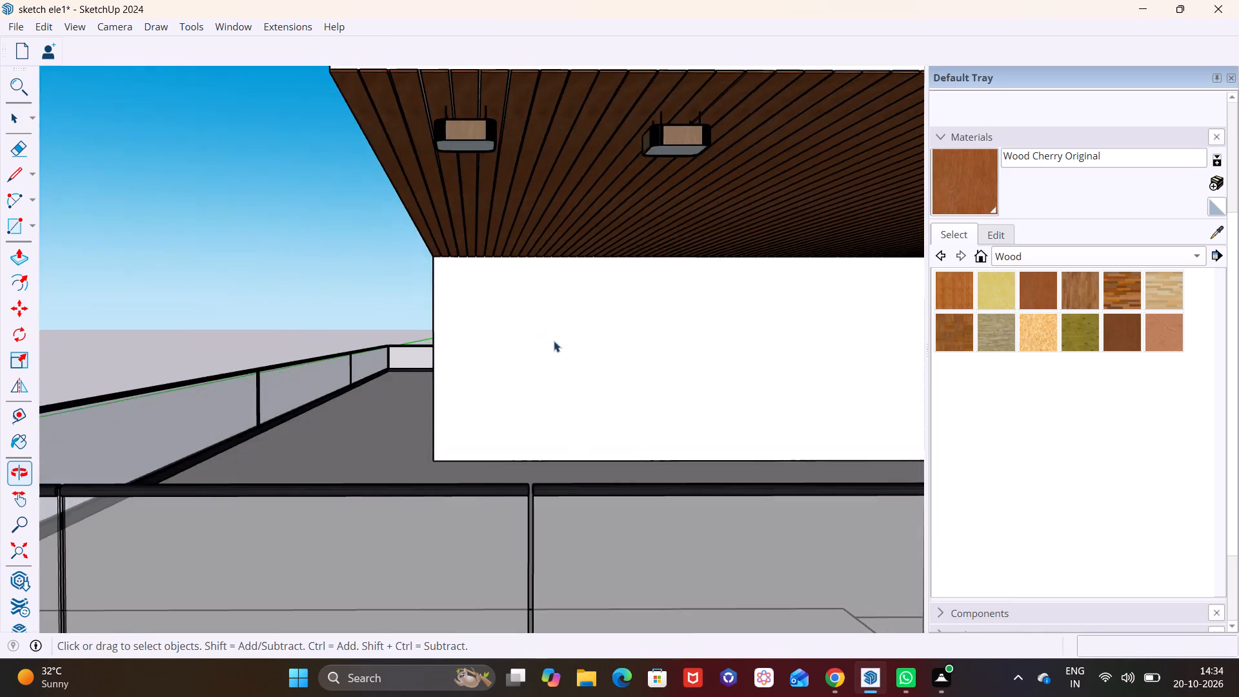
middle_drag(554, 341, 552, 339)
scroll(584, 324, down, 5)
shift+middle_drag(575, 322, 351, 368)
middle_drag(321, 341, 329, 315)
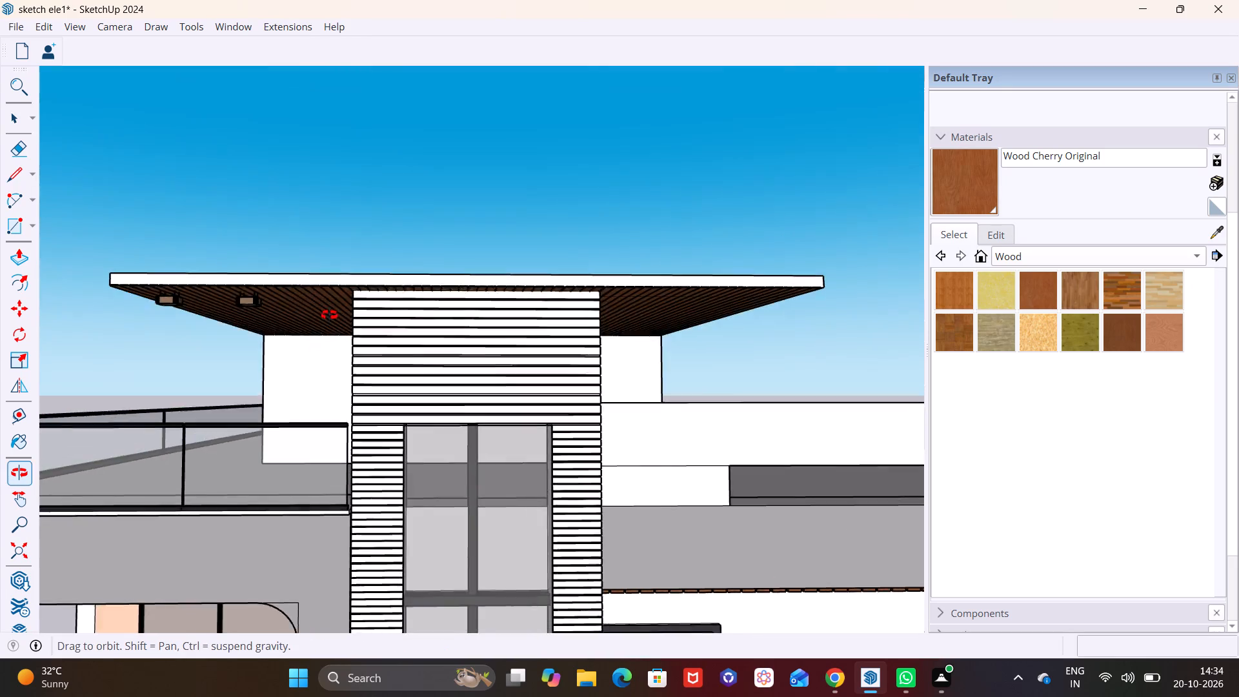
Copy the second hanging lamp about 2' 7" along the canopy towards the slatted tower to form a third light.
middle_drag(329, 315, 391, 294)
scroll(436, 469, down, 5)
shift+middle_drag(427, 476, 423, 431)
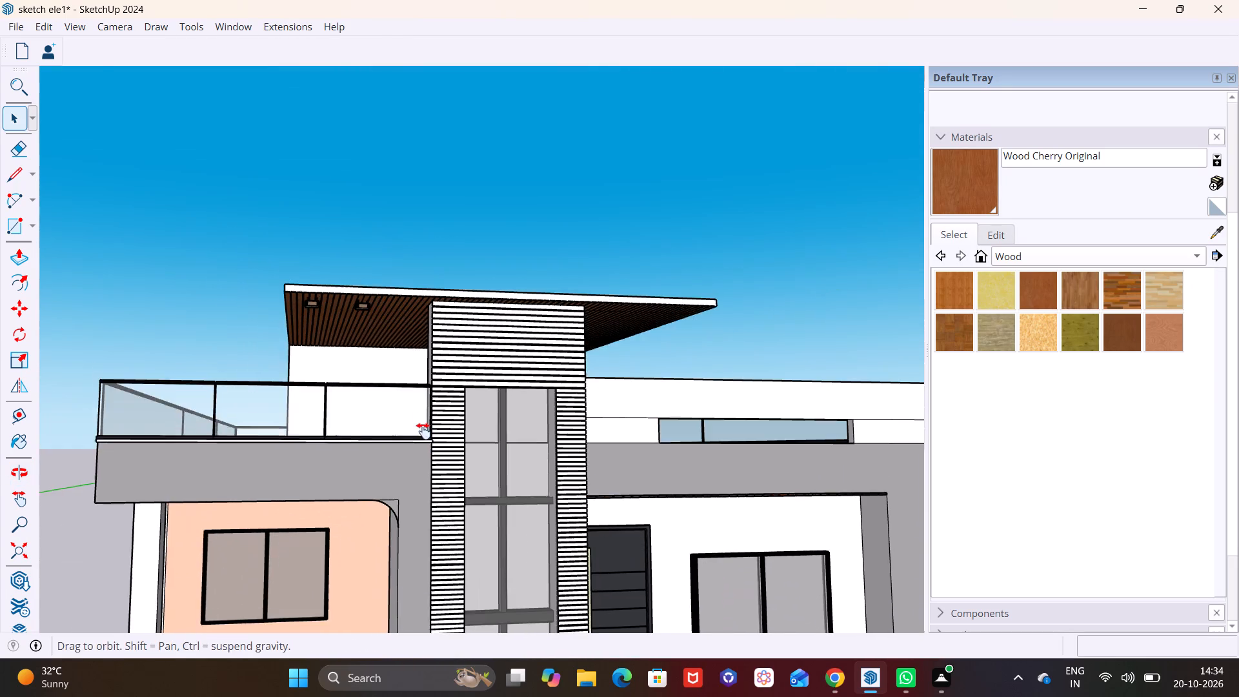
shift+middle_drag(423, 431, 420, 413)
middle_drag(414, 408, 389, 318)
shift+scroll(389, 318, up, 1)
scroll(385, 317, down, 3)
scroll(364, 223, up, 2)
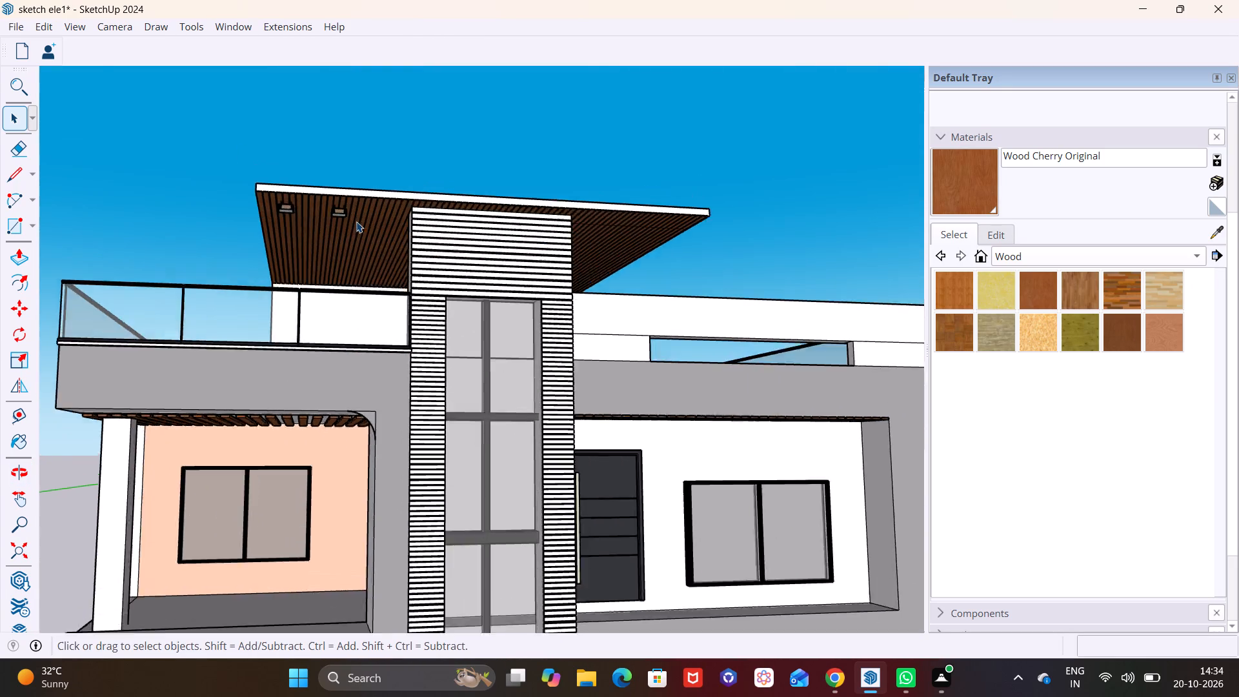
scroll(356, 221, up, 9)
shift+middle_drag(414, 214, 470, 303)
scroll(414, 287, up, 1)
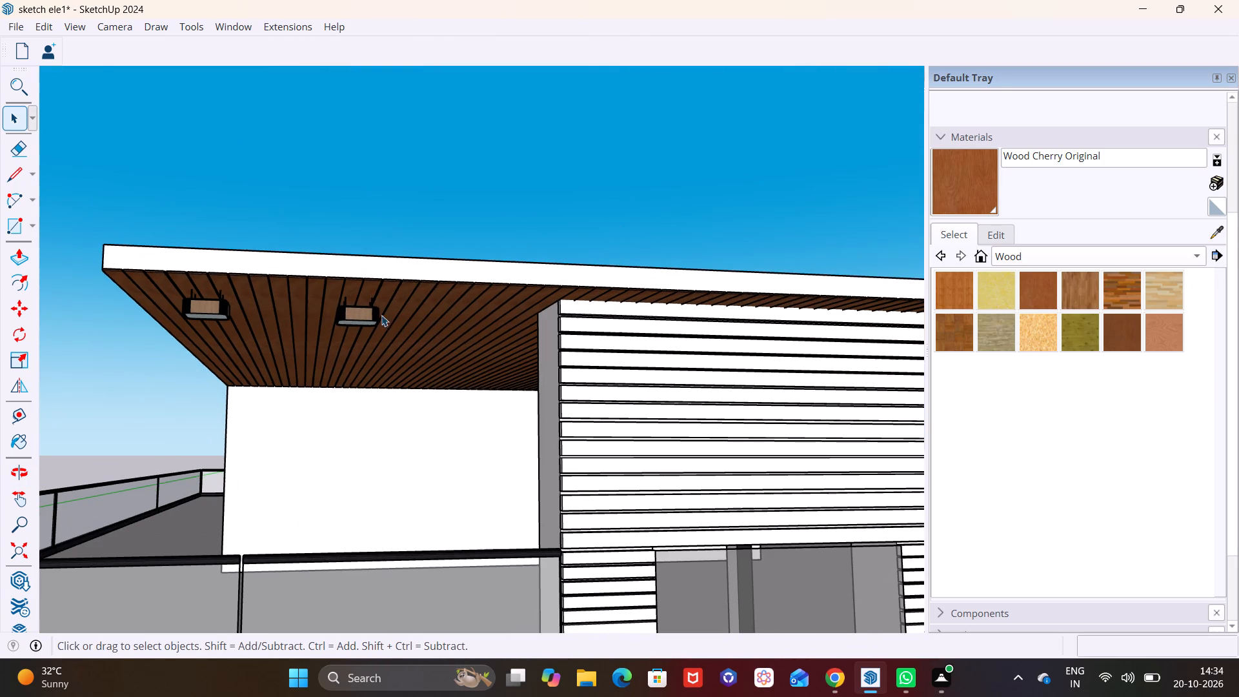
click(372, 319)
key(m)
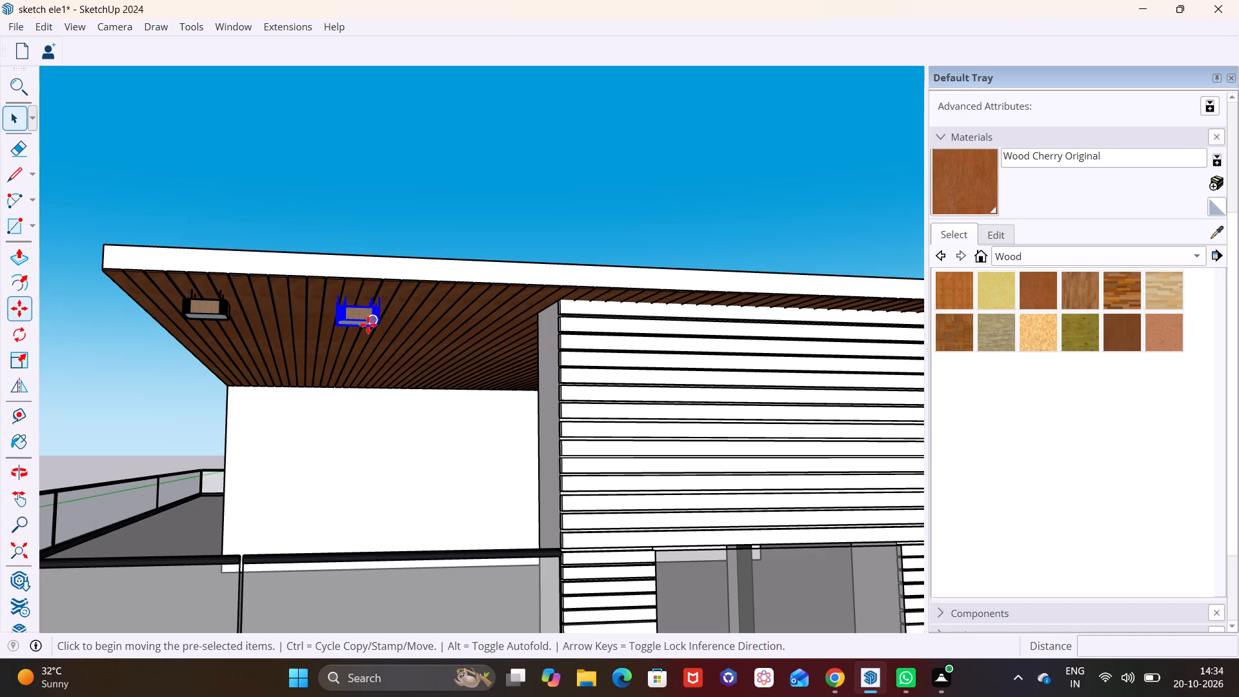
click(378, 321)
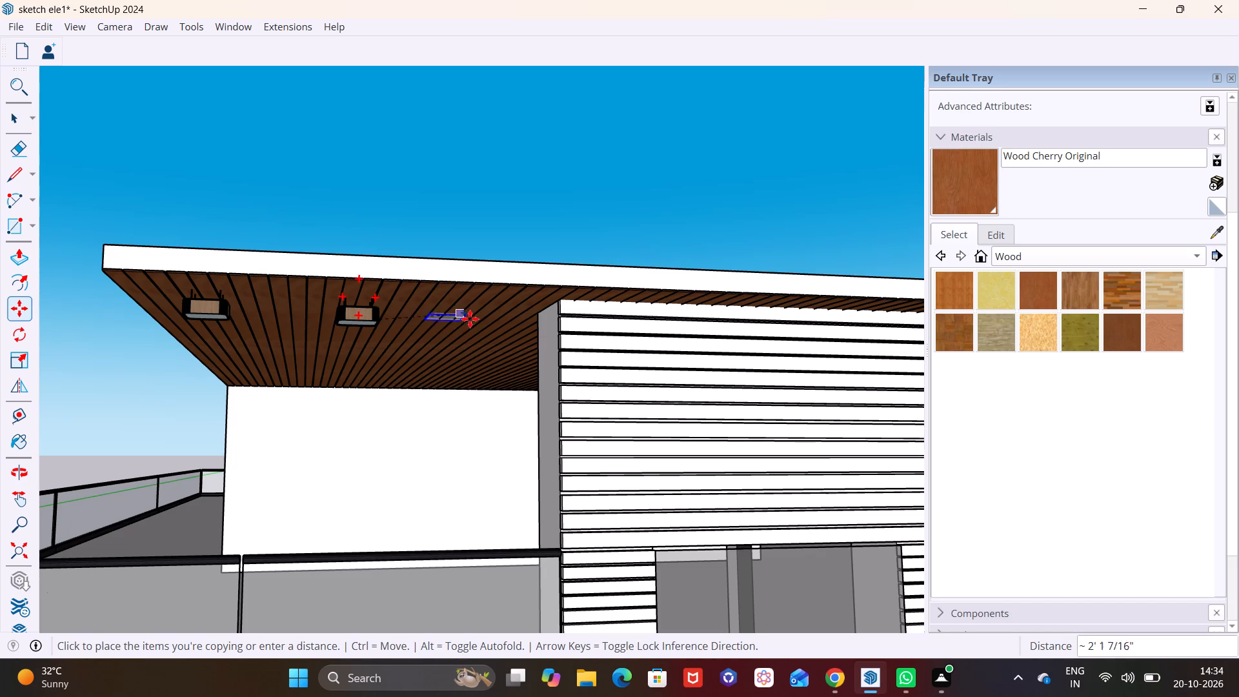
click(525, 318)
Move the third lamp about 1' 5" towards the front fascia, setting its top level with the roof surface.
scroll(550, 315, up, 1)
middle_drag(551, 316, 470, 492)
scroll(552, 319, down, 1)
middle_drag(534, 325, 523, 334)
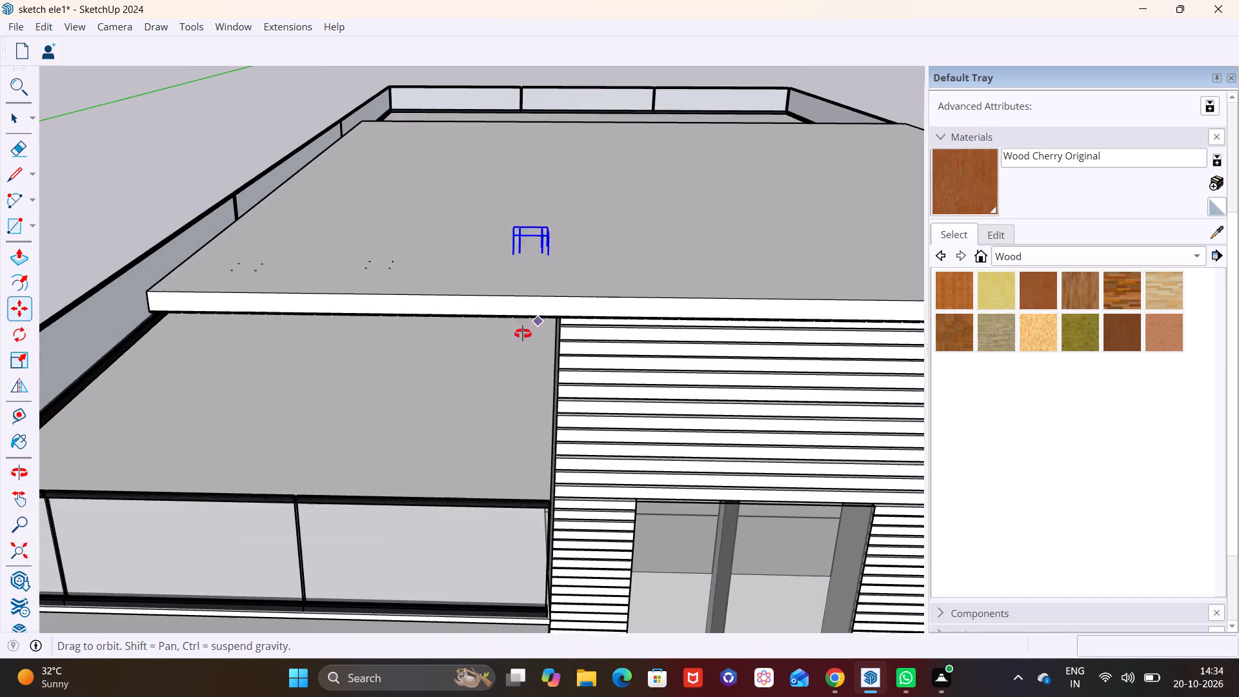
middle_drag(523, 334, 499, 357)
click(489, 295)
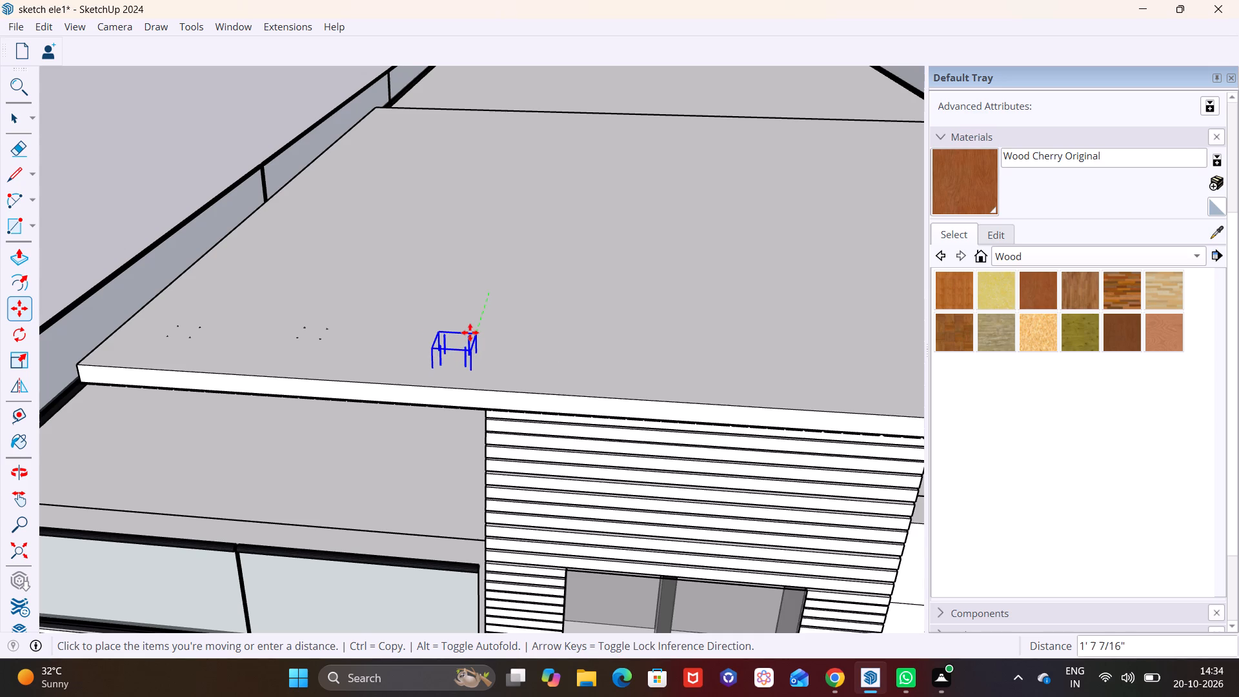
scroll(470, 332, up, 3)
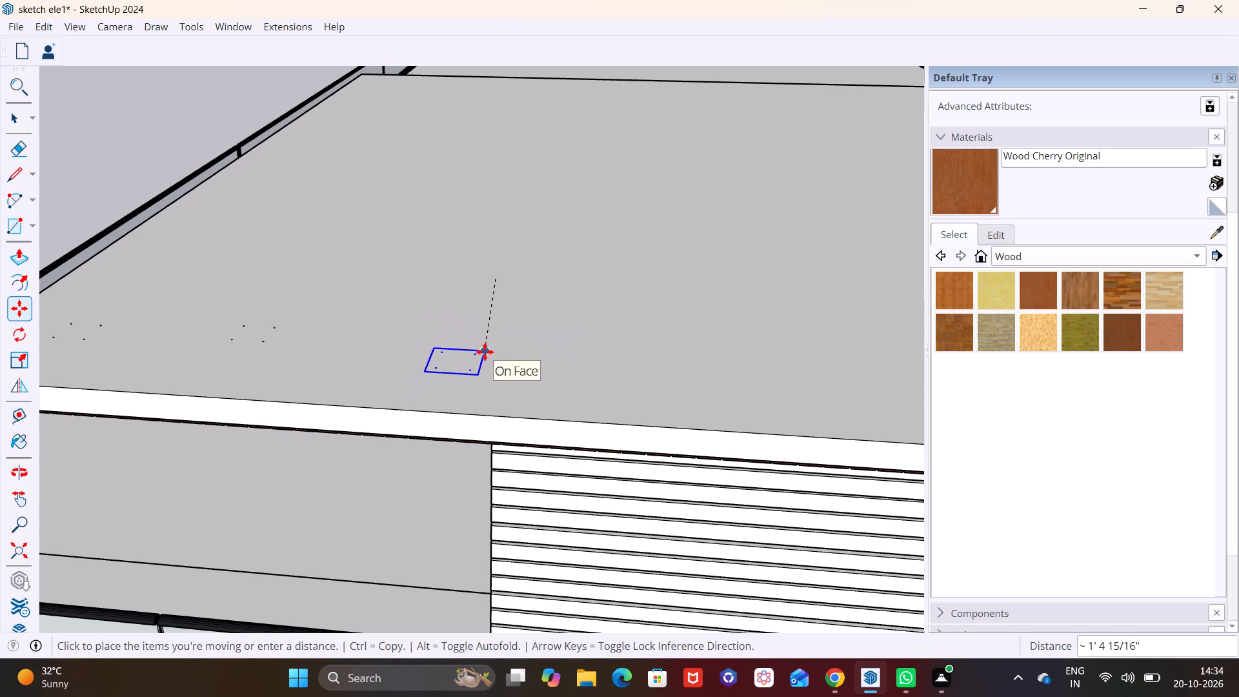
click(485, 352)
key(space)
click(405, 460)
Examine the row of three hanging lamps beneath the wood soffit from the front and from below.
middle_drag(418, 443, 479, 324)
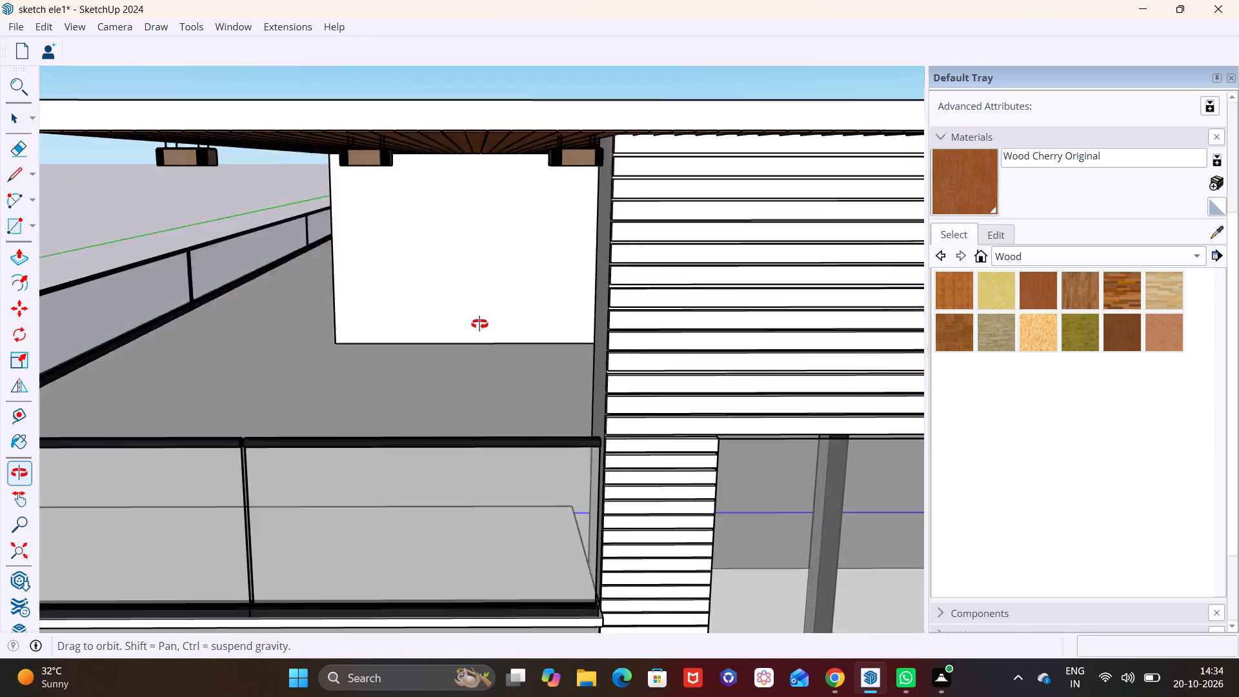
middle_drag(479, 324, 483, 316)
scroll(484, 314, down, 3)
shift+middle_drag(490, 270, 463, 279)
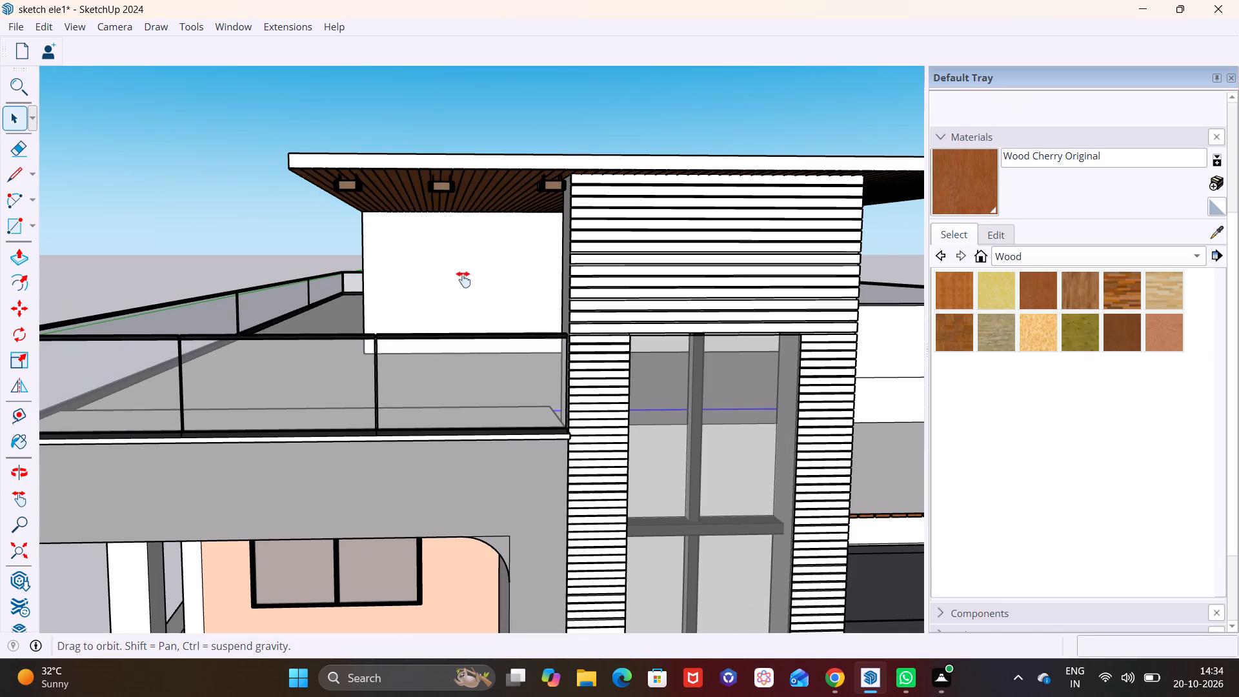
shift+middle_drag(463, 279, 339, 381)
middle_drag(364, 361, 370, 241)
scroll(370, 241, up, 1)
scroll(362, 298, down, 2)
shift+middle_drag(425, 284, 489, 241)
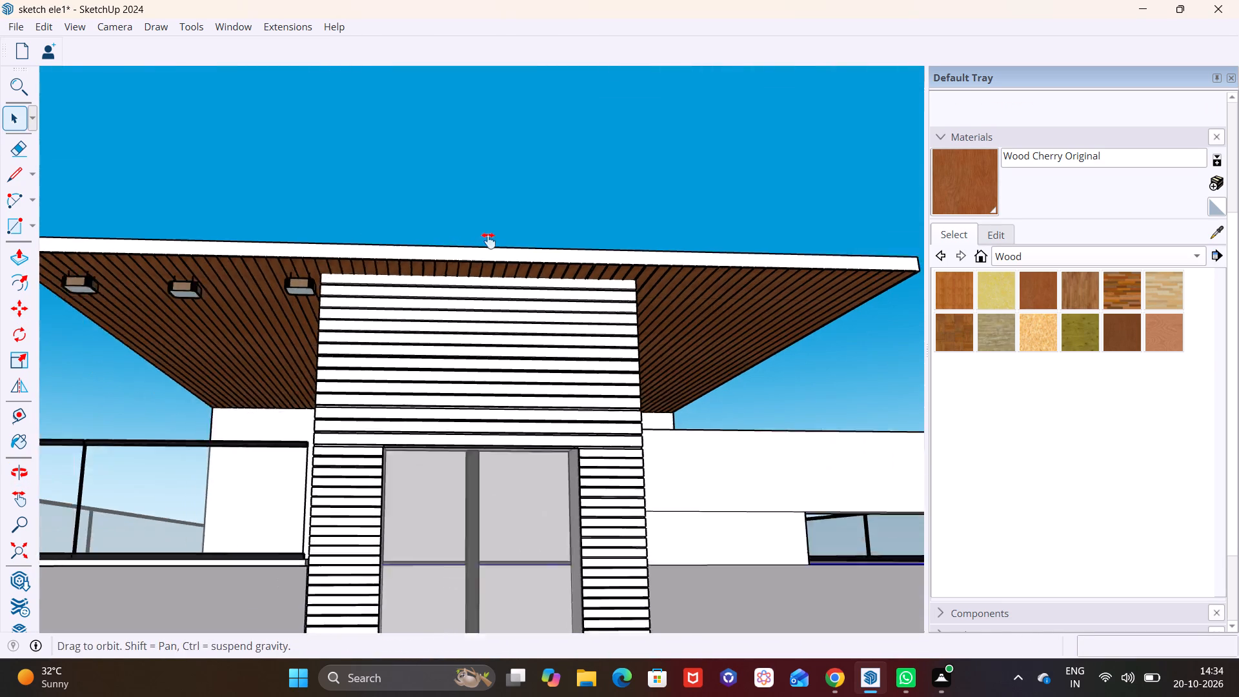
shift+middle_drag(489, 241, 503, 232)
scroll(495, 253, down, 5)
shift+middle_drag(492, 328, 530, 294)
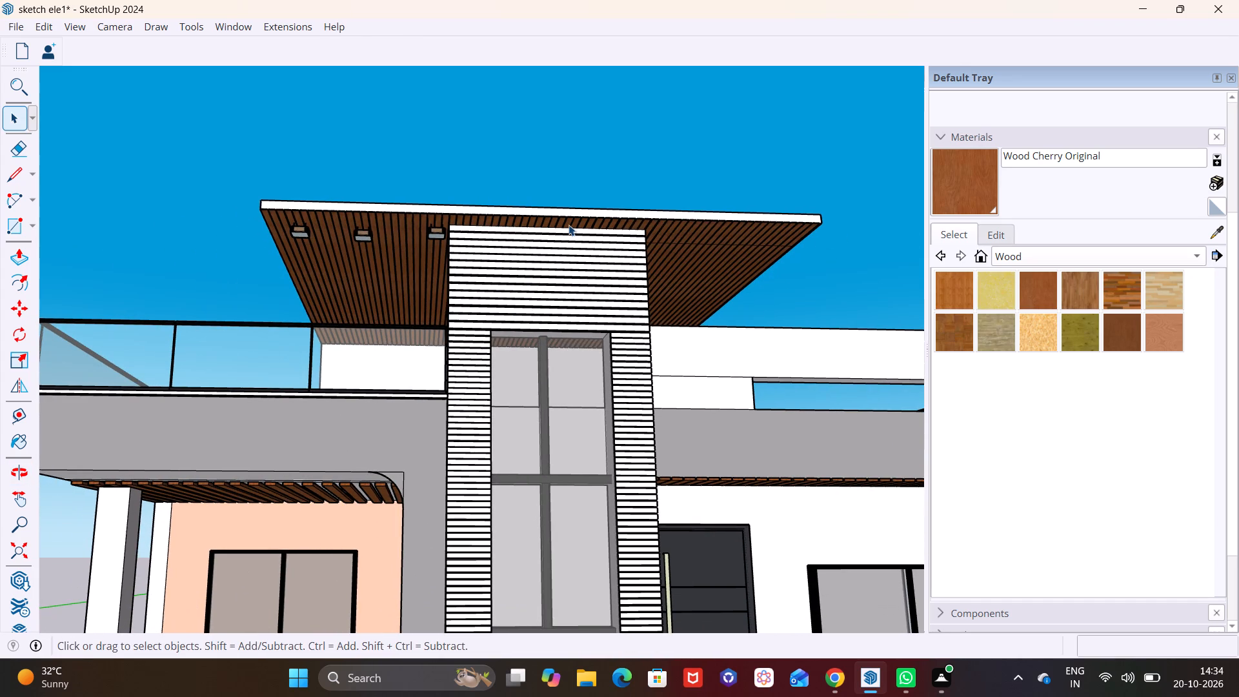
Copy the third lamp about 8' 5" across the slatted tower to the soffit on its other side.
scroll(402, 228, up, 6)
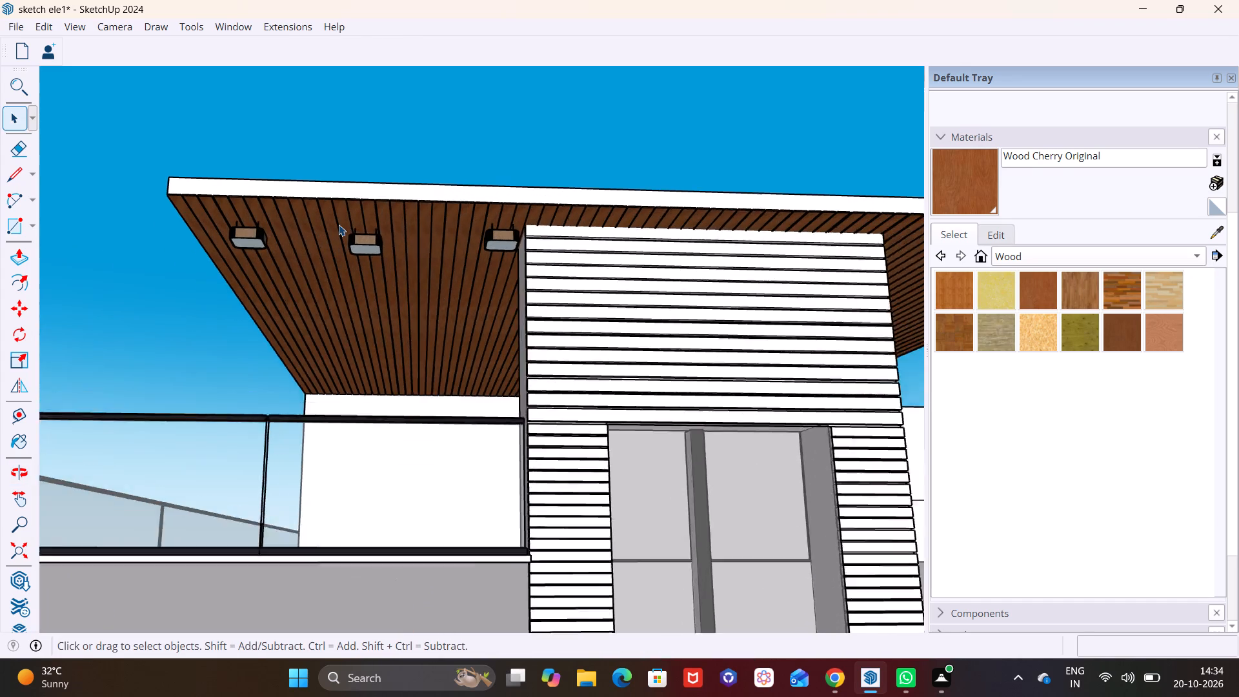
scroll(339, 225, up, 2)
scroll(359, 236, down, 2)
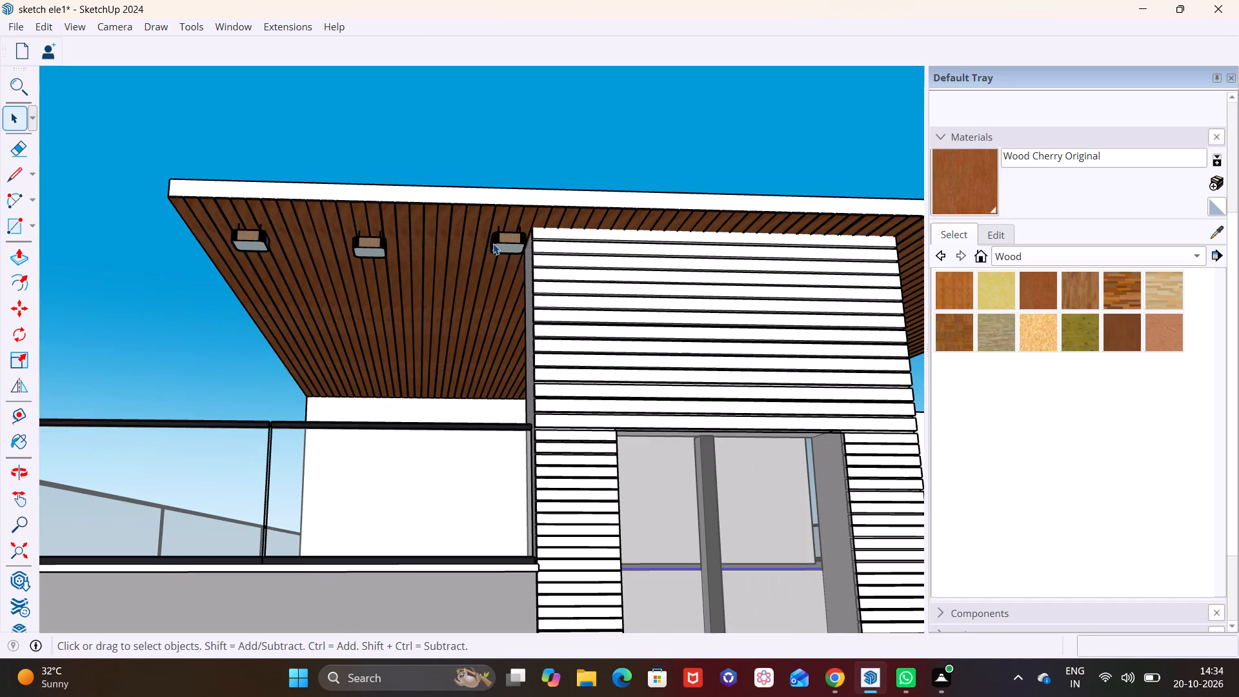
click(512, 246)
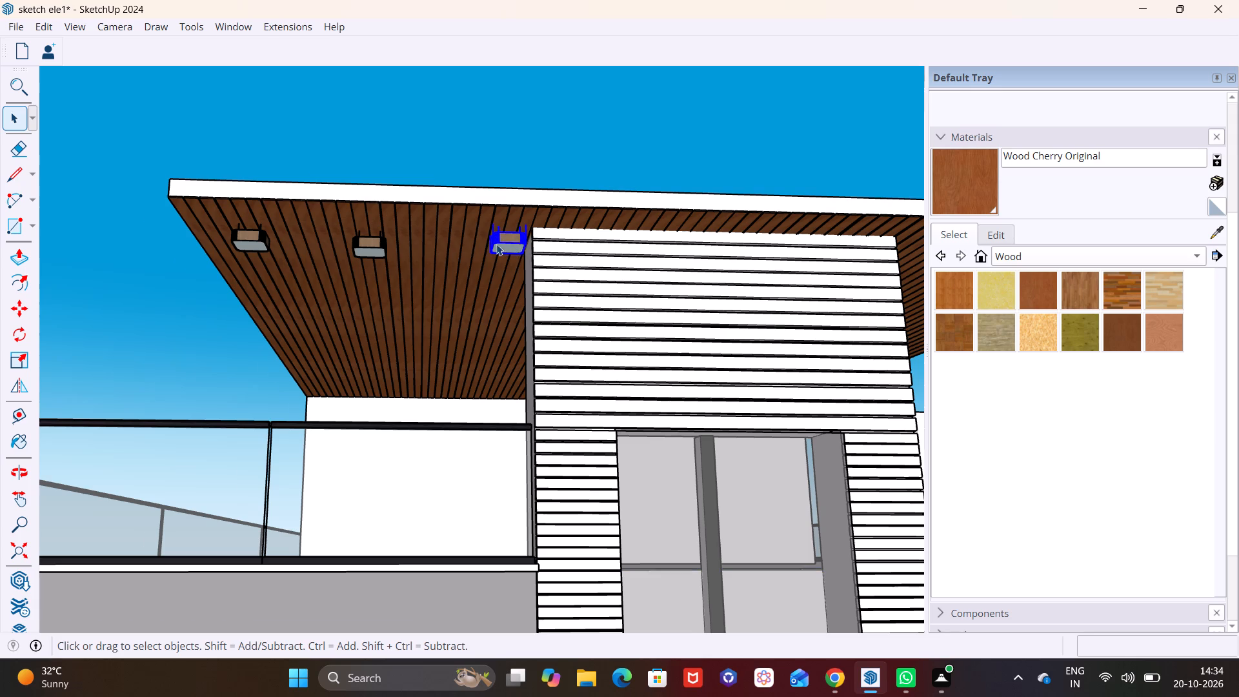
scroll(496, 244, up, 3)
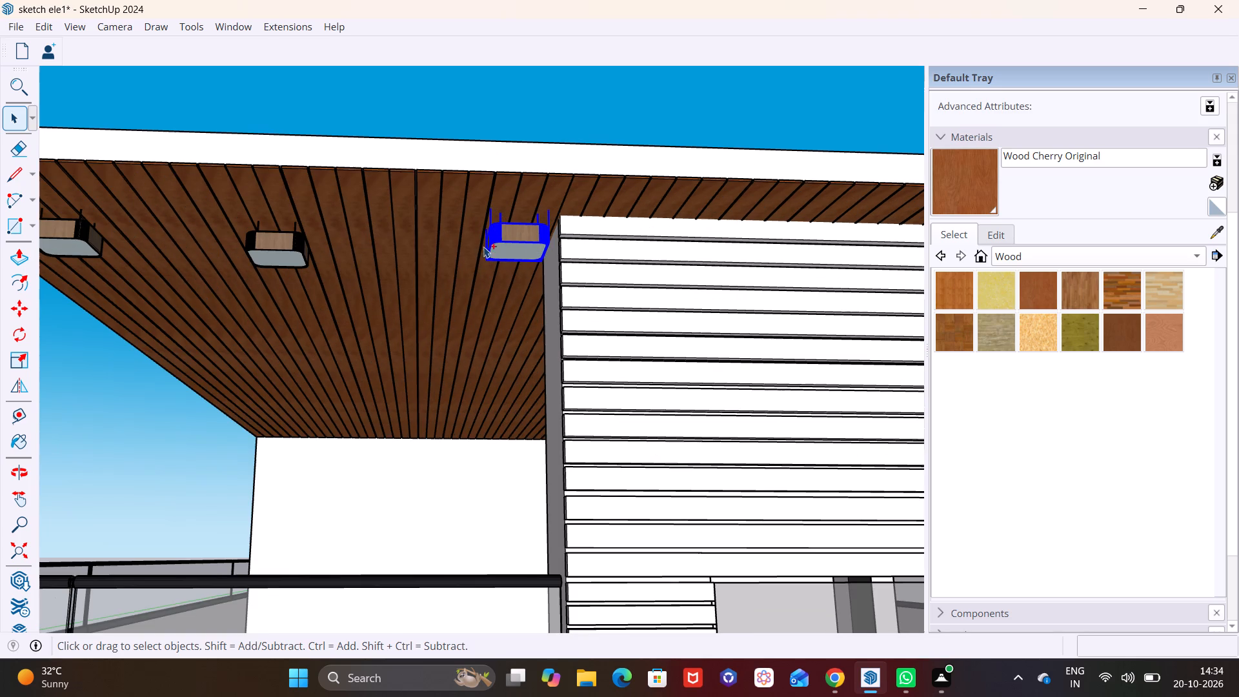
key(m)
click(496, 242)
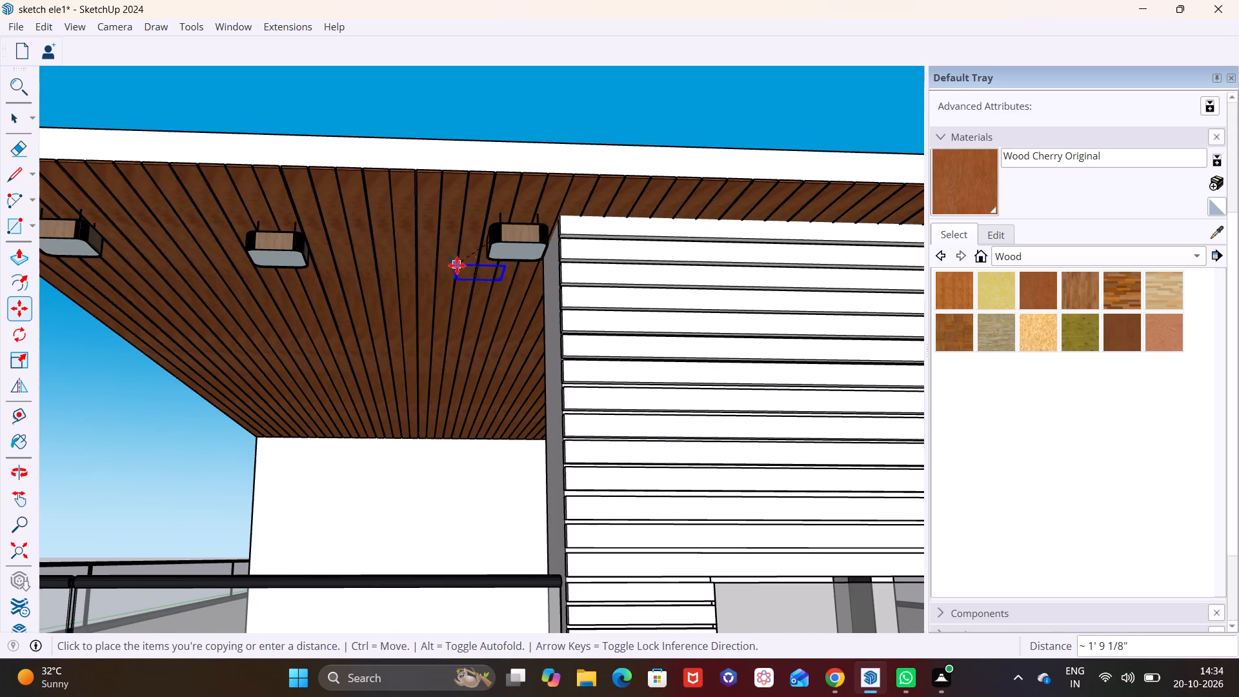
scroll(610, 248, down, 10)
shift+middle_drag(645, 267, 431, 298)
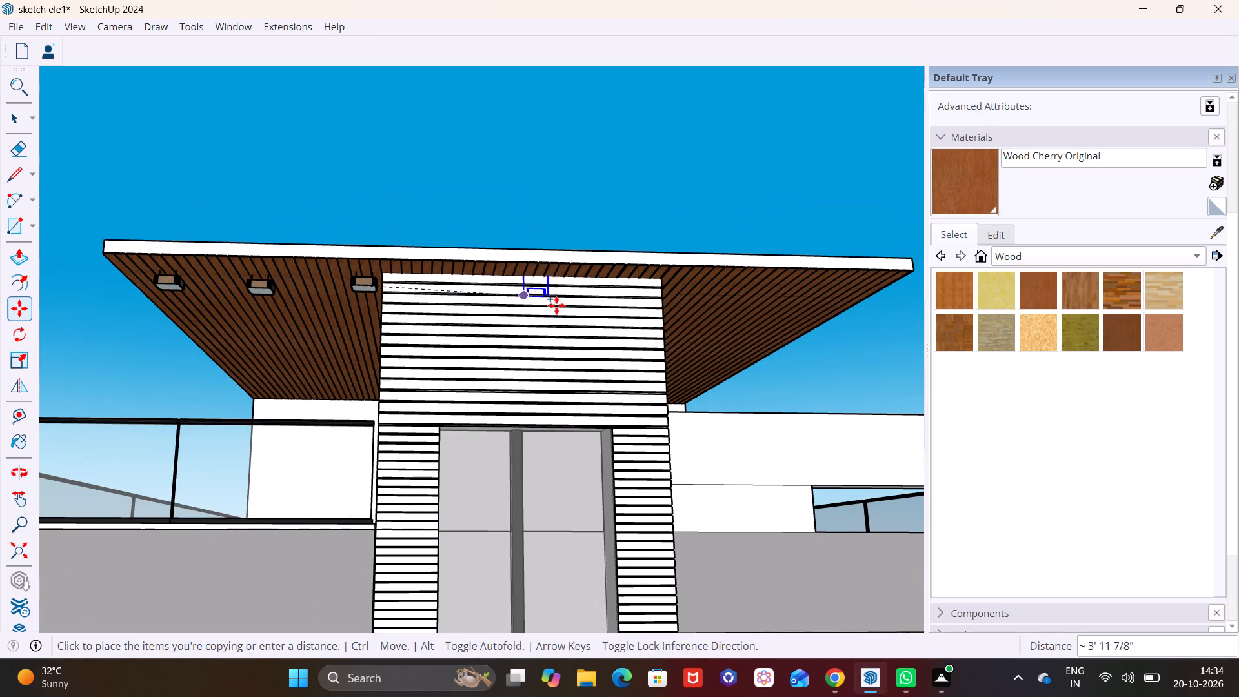
click(687, 300)
Copy the lamp beyond the tower about 1' 6" further towards the canopy's far end.
key(m)
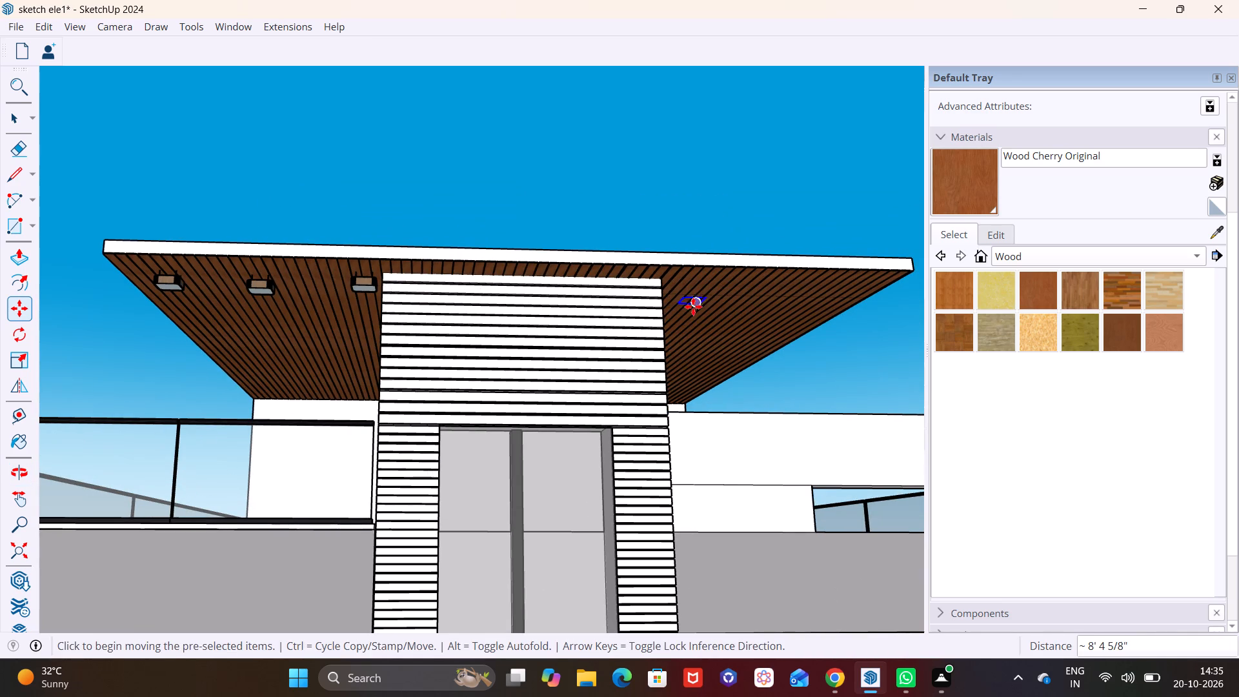
click(687, 299)
click(749, 299)
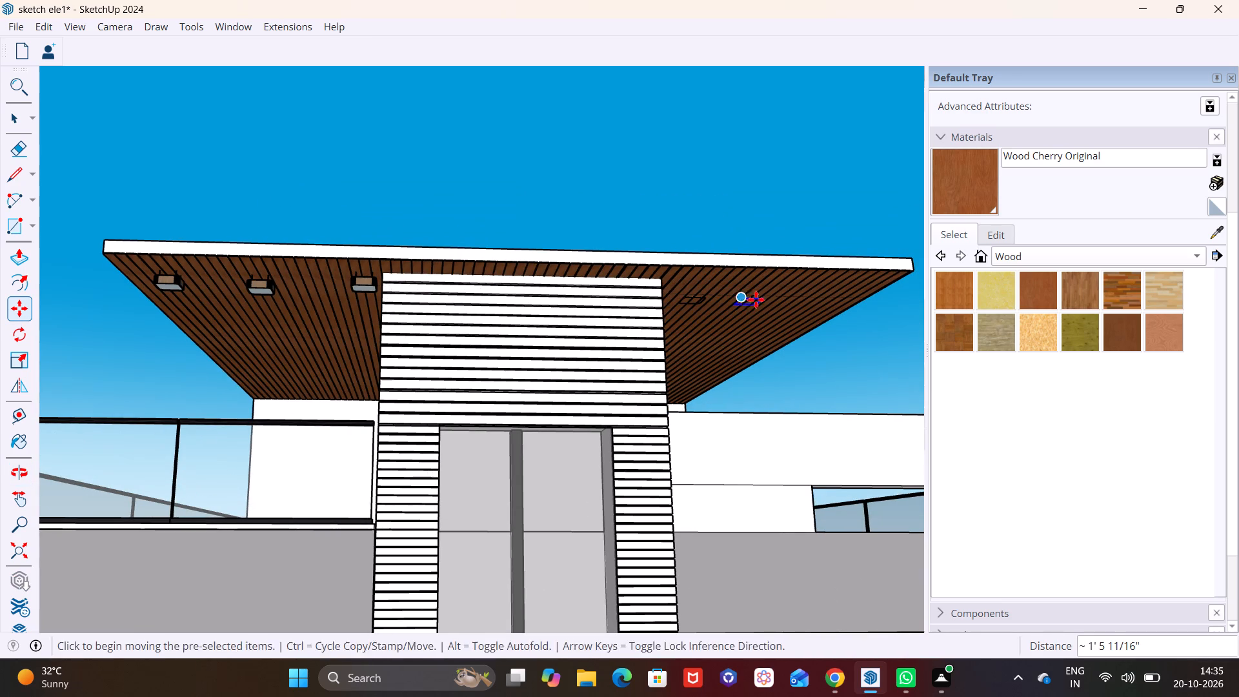
key(space)
Copy the newest lamp about 1' 11" along the canopy to form the third light beyond the tower.
scroll(757, 298, up, 3)
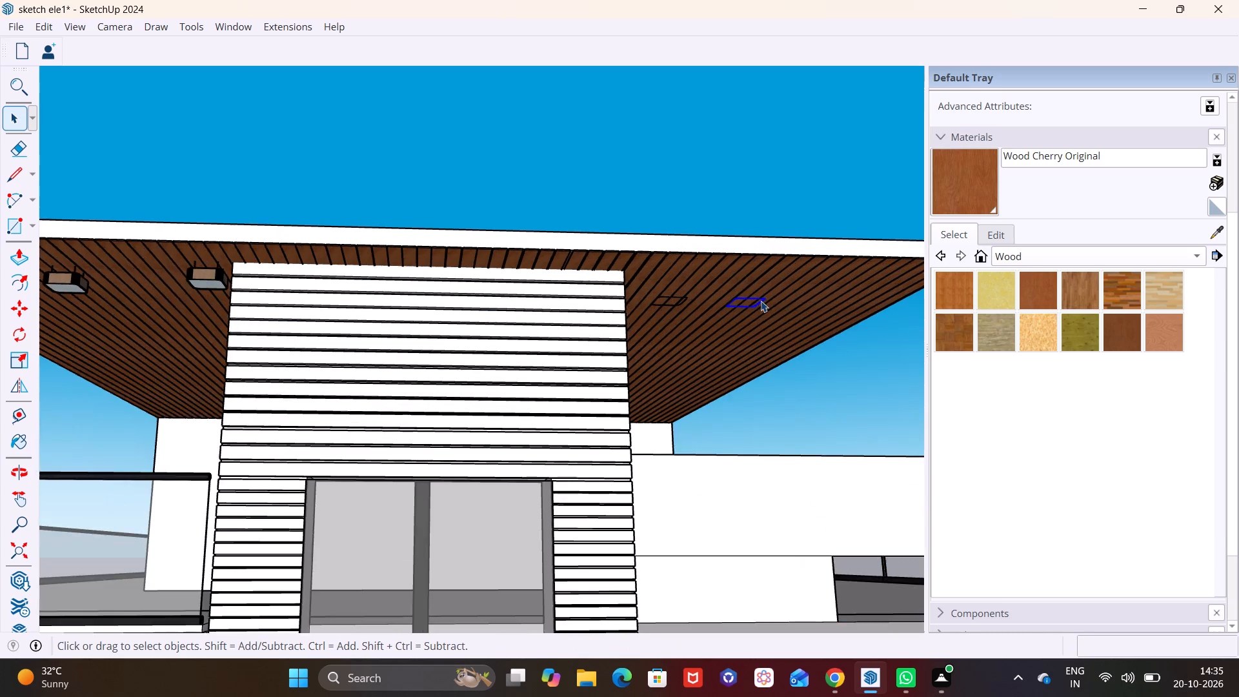
scroll(761, 301, up, 1)
middle_drag(763, 303, 647, 359)
scroll(661, 330, up, 2)
middle_drag(662, 330, 652, 330)
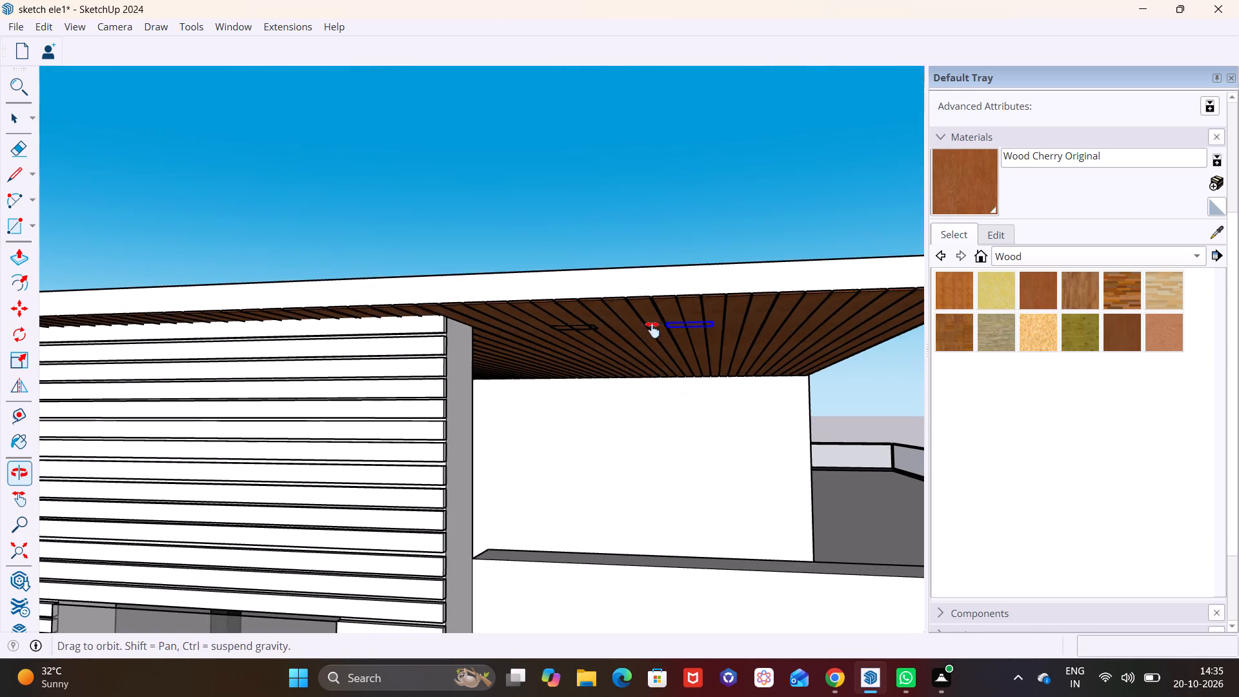
middle_drag(652, 330, 510, 339)
middle_drag(603, 318, 674, 274)
key(m)
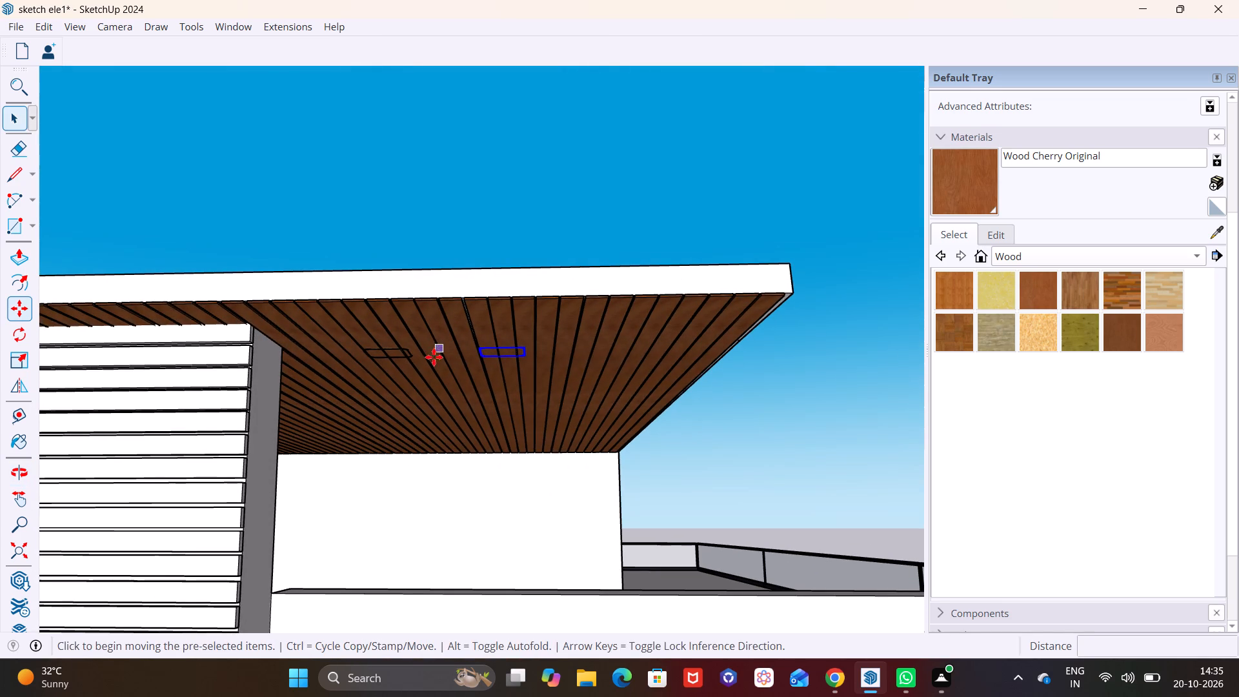
click(482, 352)
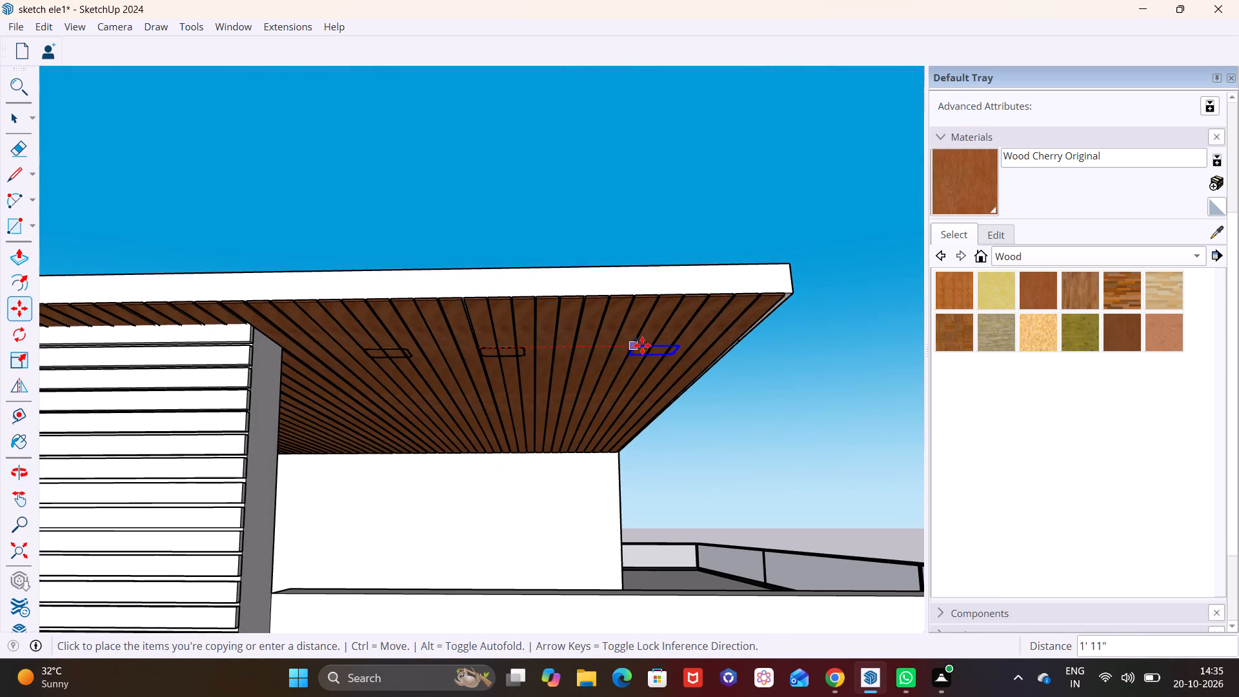
click(648, 344)
Move the copied lamp nearest the tower about 1' 2" towards the front fascia, its top level with the roof surface.
scroll(538, 350, down, 3)
middle_drag(523, 372, 462, 513)
scroll(460, 474, down, 2)
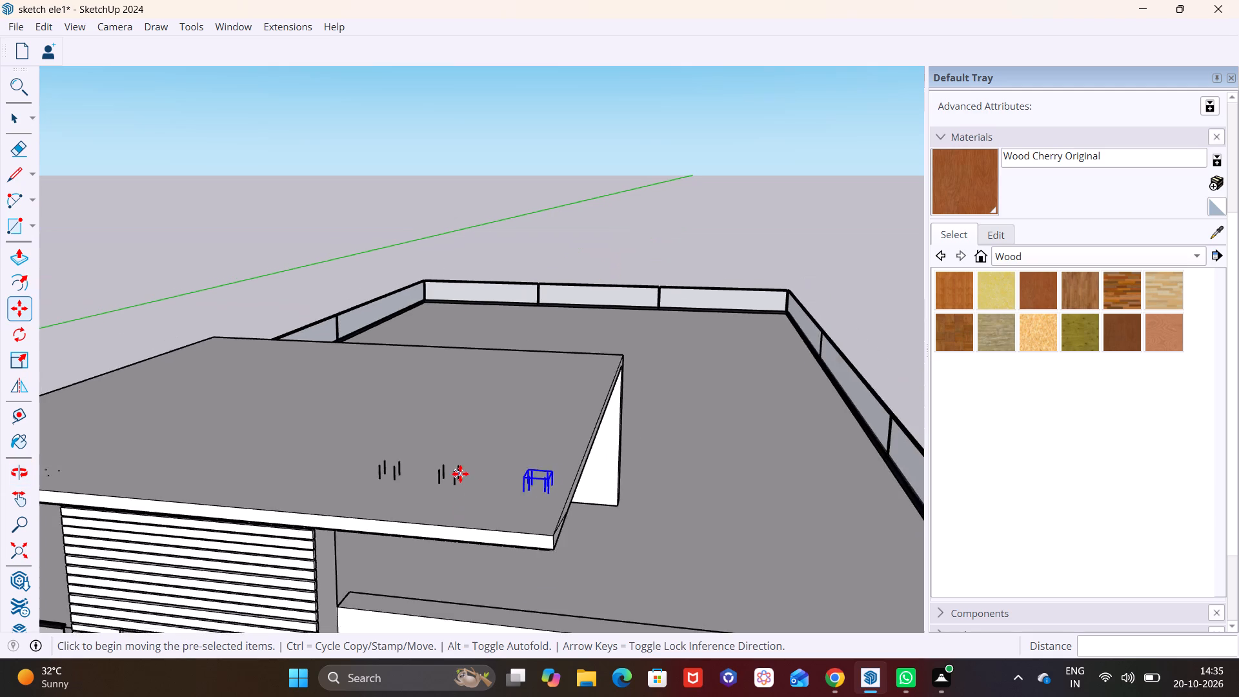
scroll(460, 474, down, 5)
shift+middle_drag(436, 477, 448, 434)
middle_drag(463, 434, 386, 540)
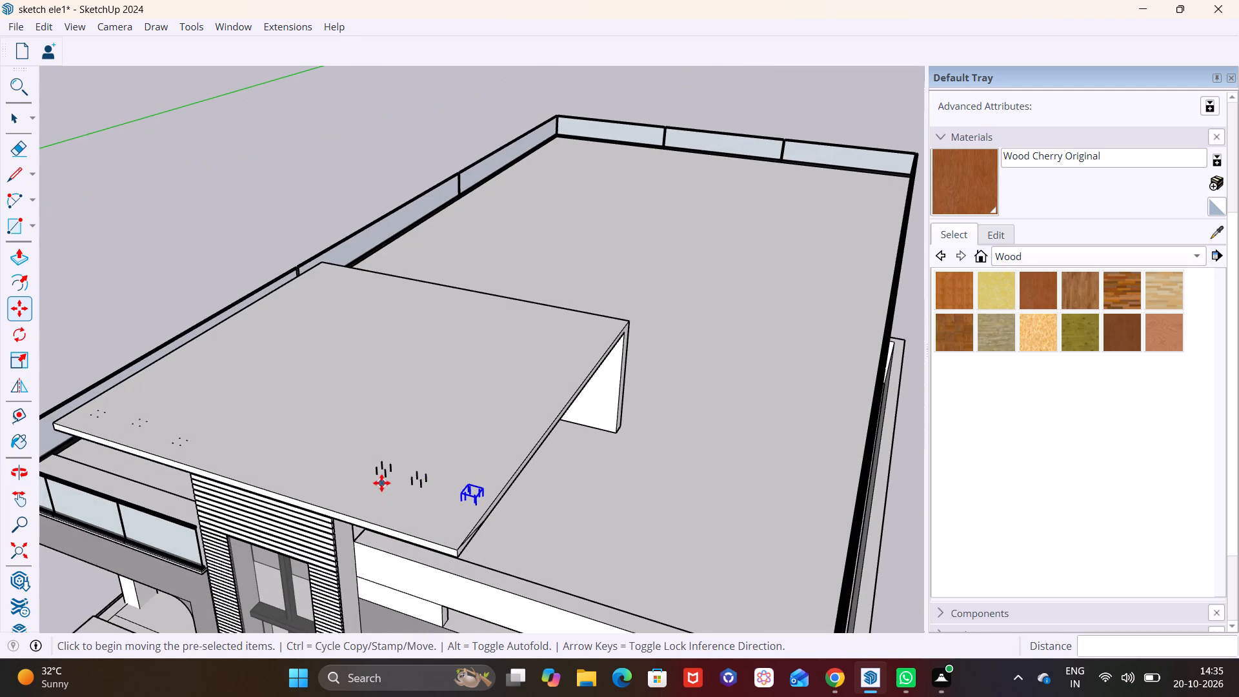
key(space)
click(382, 475)
key(m)
scroll(386, 476, up, 8)
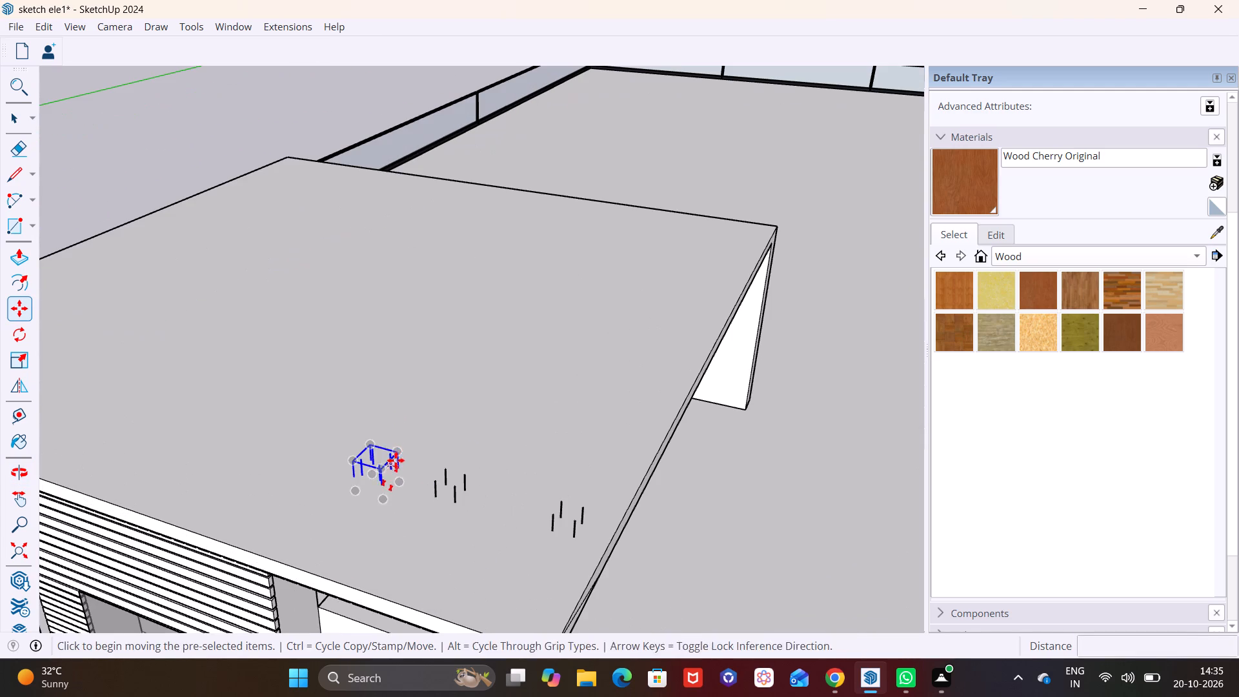
click(395, 452)
click(365, 506)
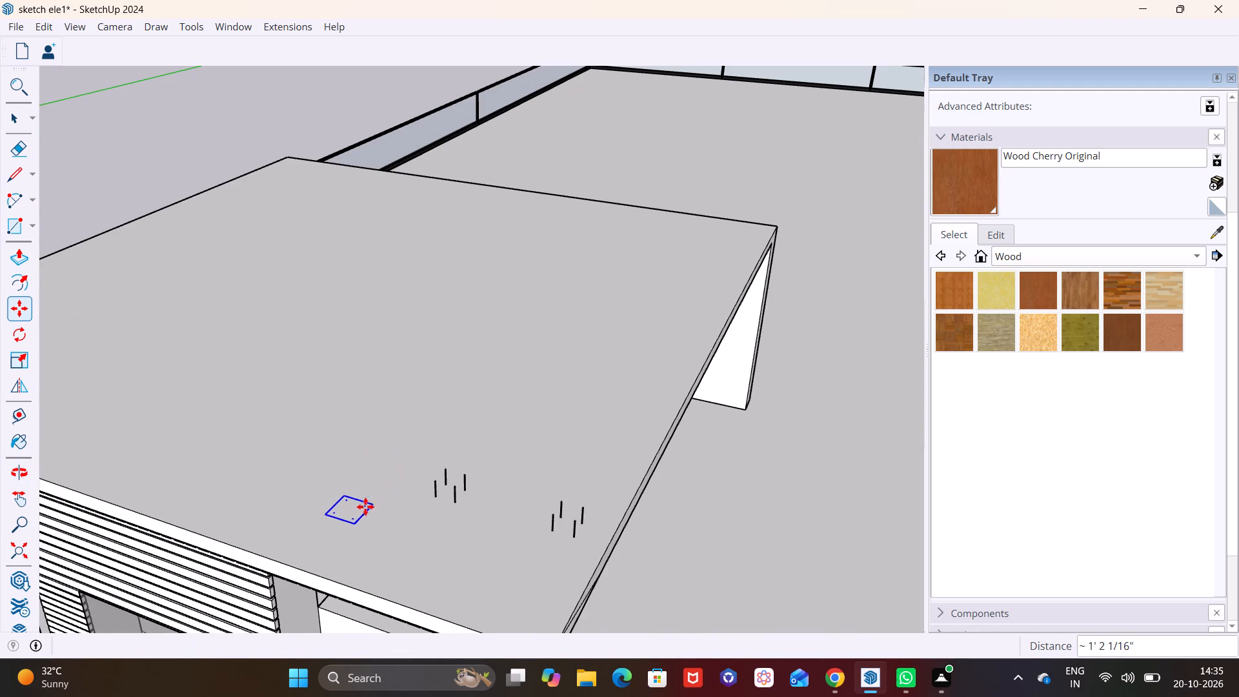
key(space)
Move the middle copied lamp about 1' 3" towards the front fascia, setting its top level with the roof surface.
click(435, 489)
key(m)
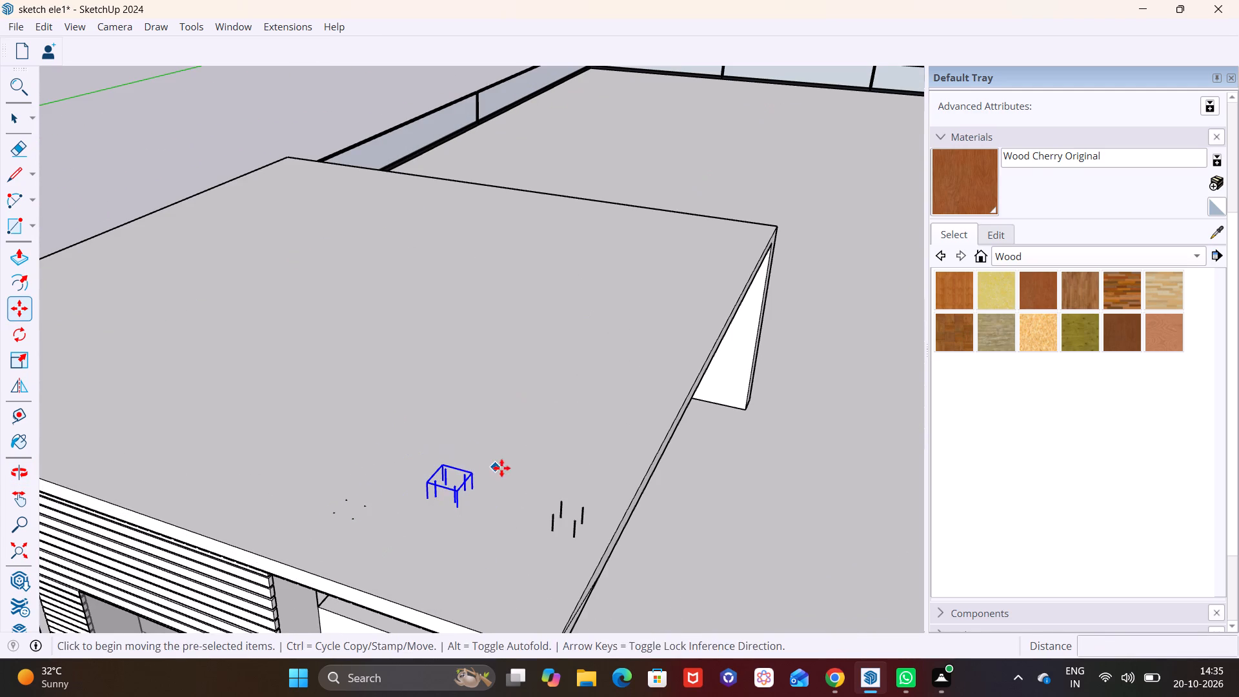
click(469, 480)
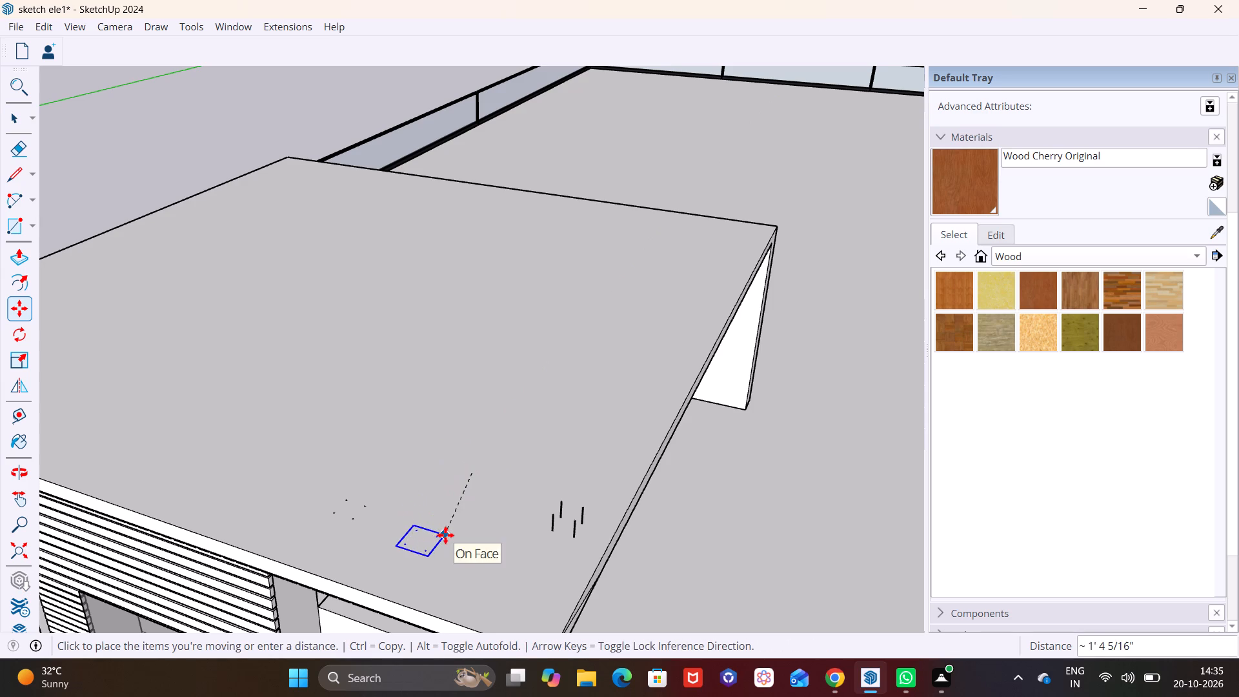
click(449, 532)
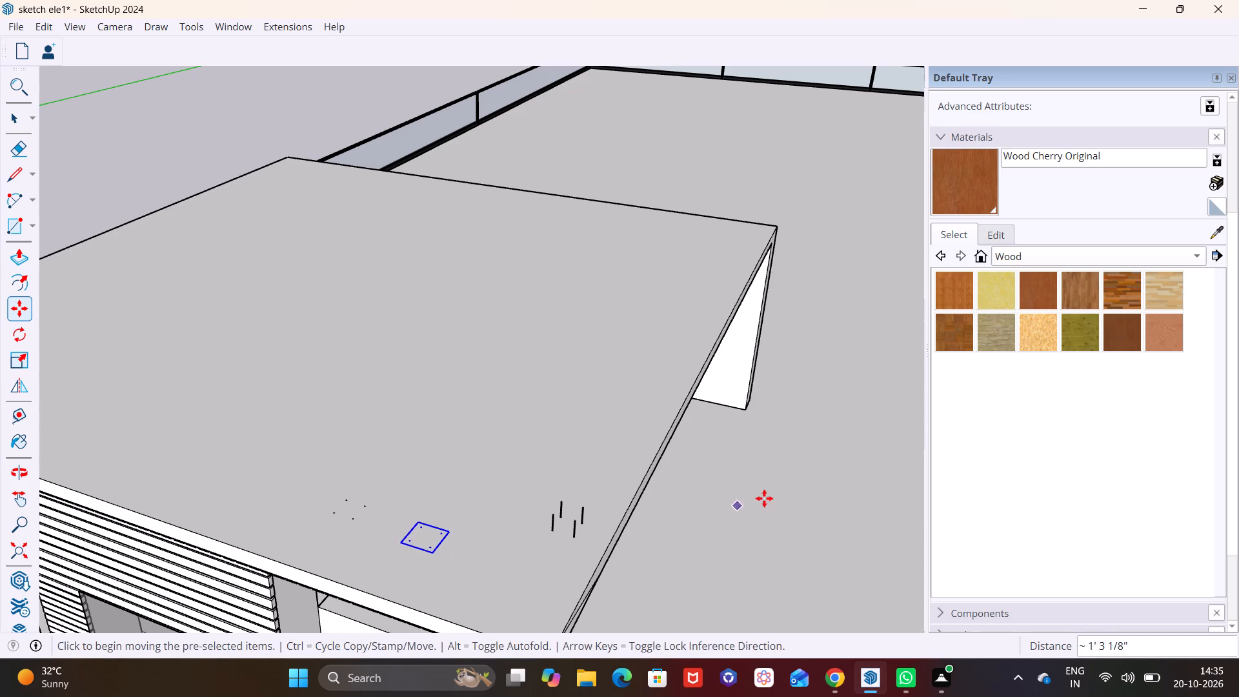
key(space)
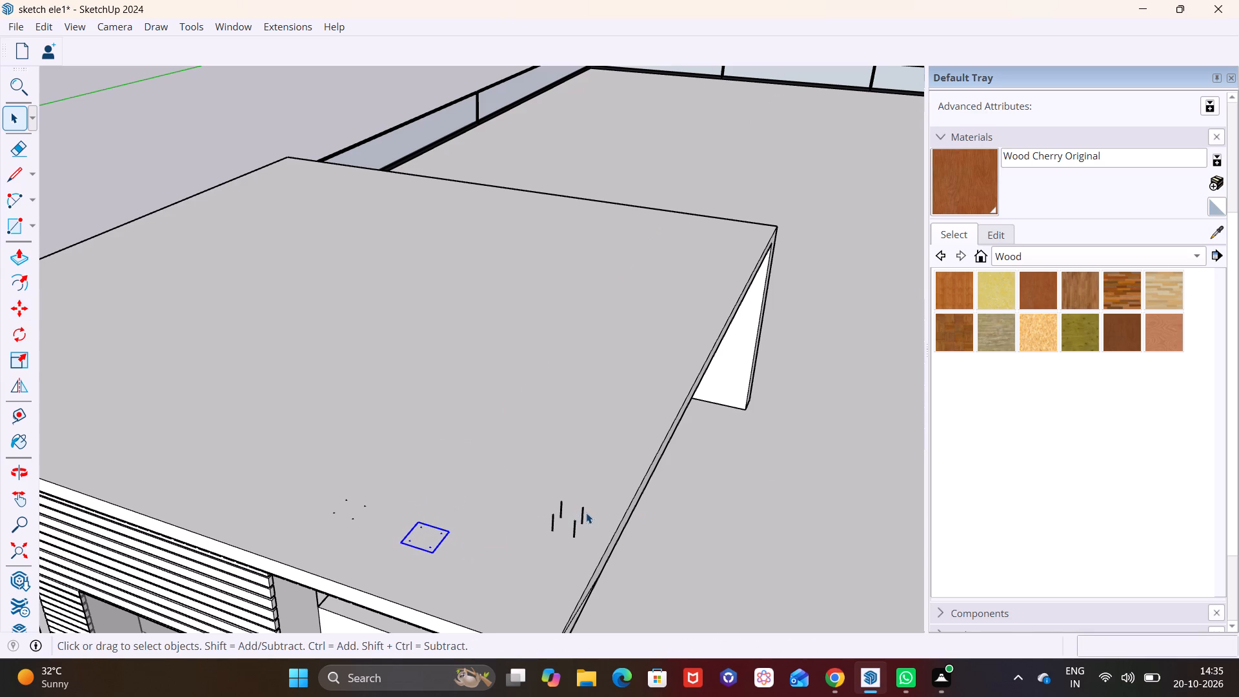
Move the copied lamp nearest the canopy's end about 1' 5" towards the front fascia, its top level with the roof surface.
click(582, 513)
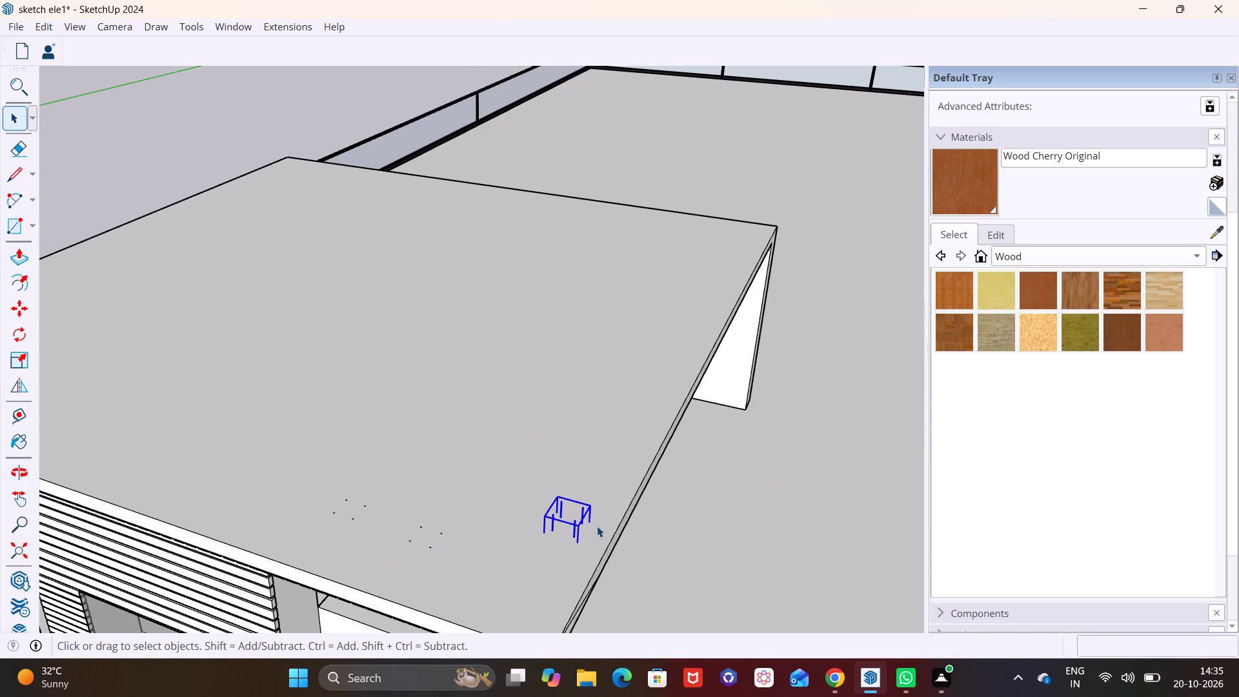
key(m)
click(592, 509)
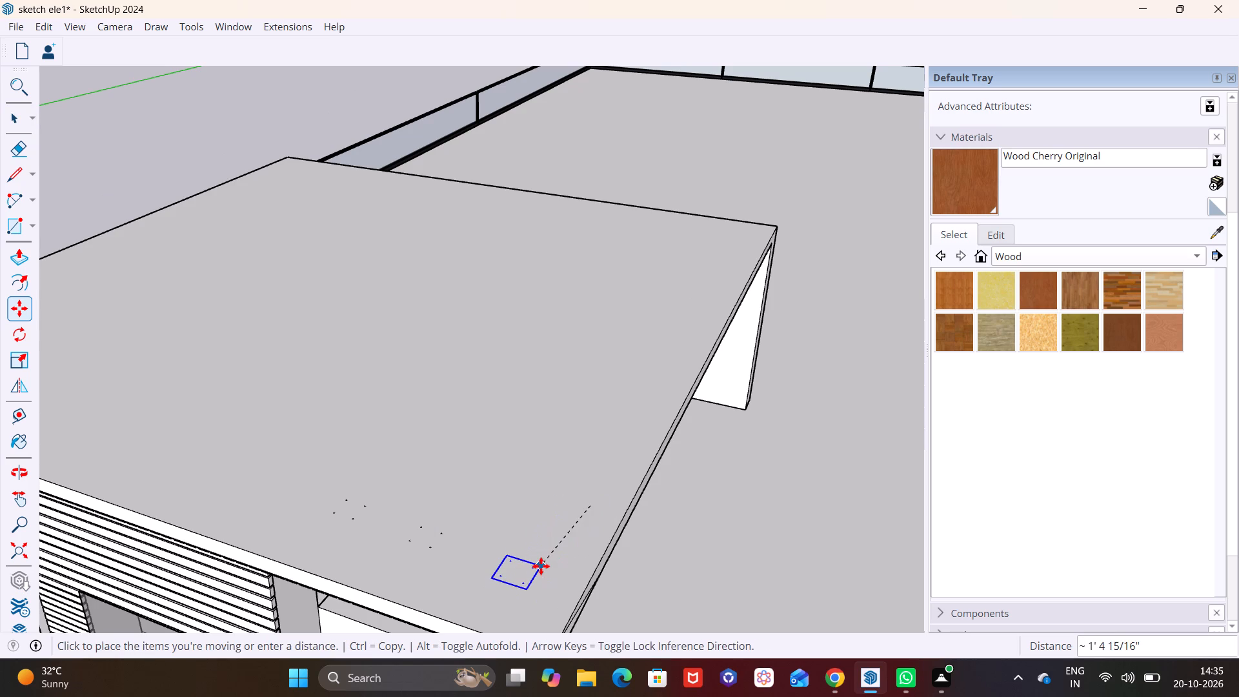
click(540, 566)
key(space)
click(645, 558)
Copy the canopy lamp farthest from the tower on the balcony side down to the wood-slat ceiling above the peach-walled balcony.
scroll(647, 554, down, 4)
middle_drag(663, 543, 705, 433)
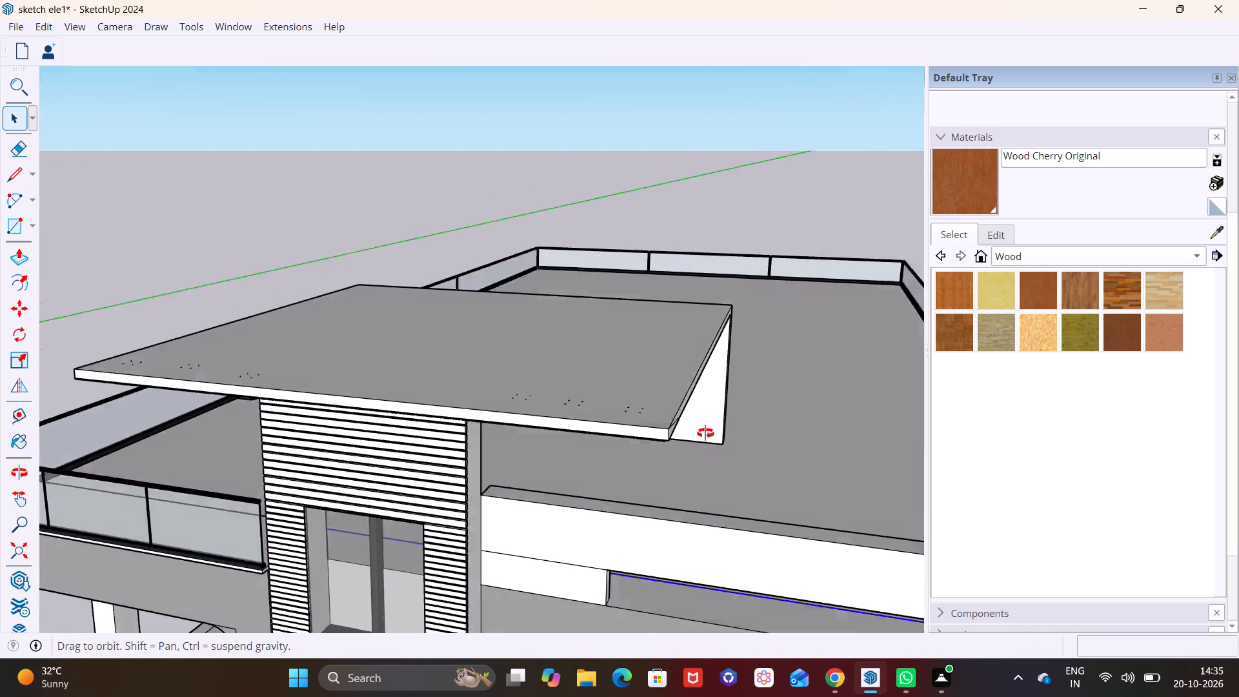
middle_drag(705, 433, 766, 307)
scroll(644, 379, down, 2)
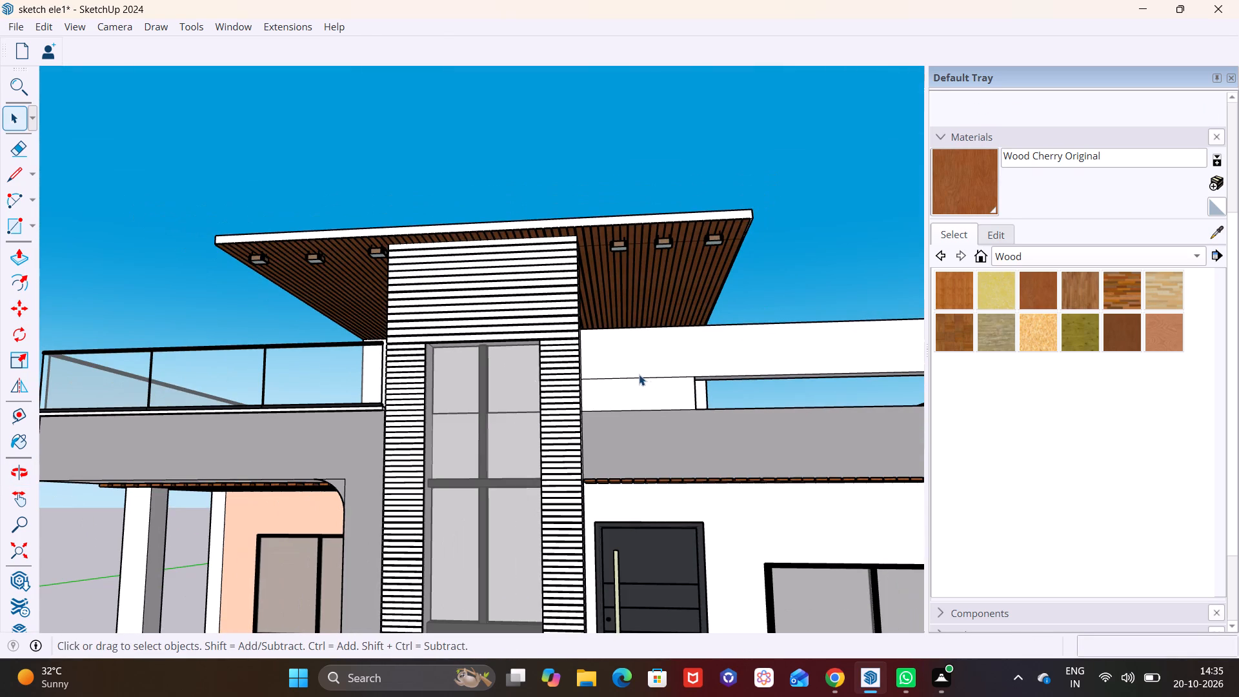
scroll(408, 417, down, 2)
middle_drag(304, 446, 536, 357)
shift+middle_drag(401, 420, 469, 341)
middle_drag(459, 363, 427, 362)
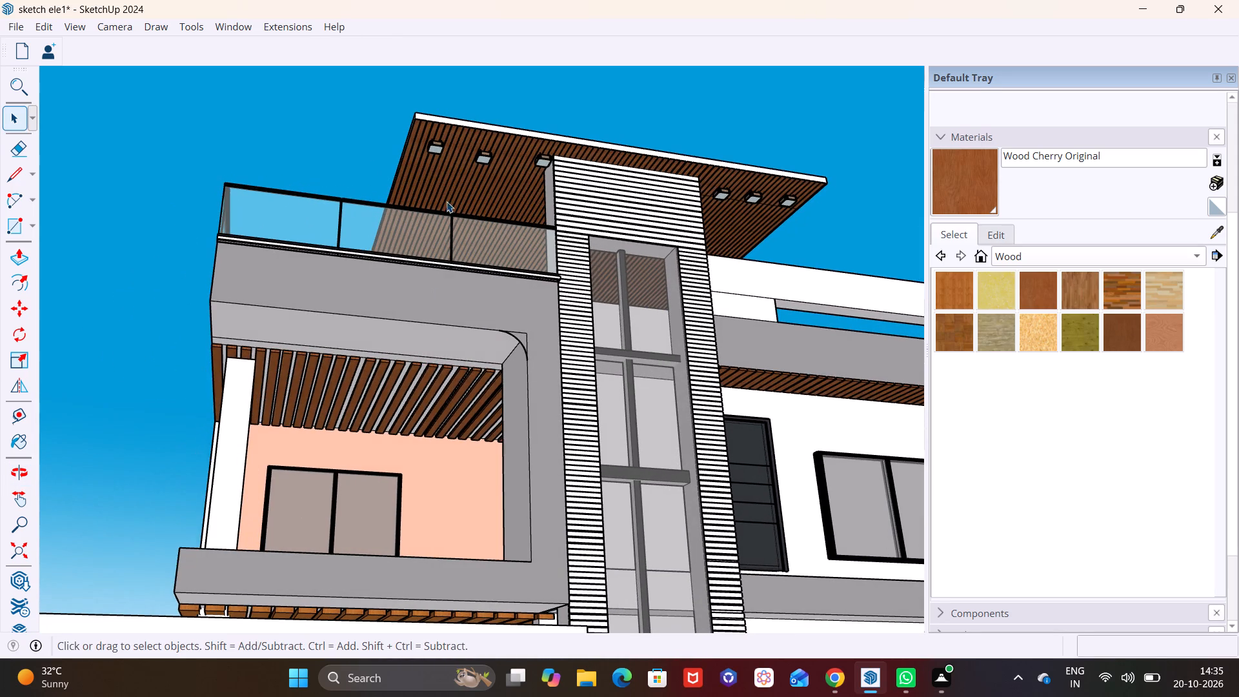
click(439, 147)
key(m)
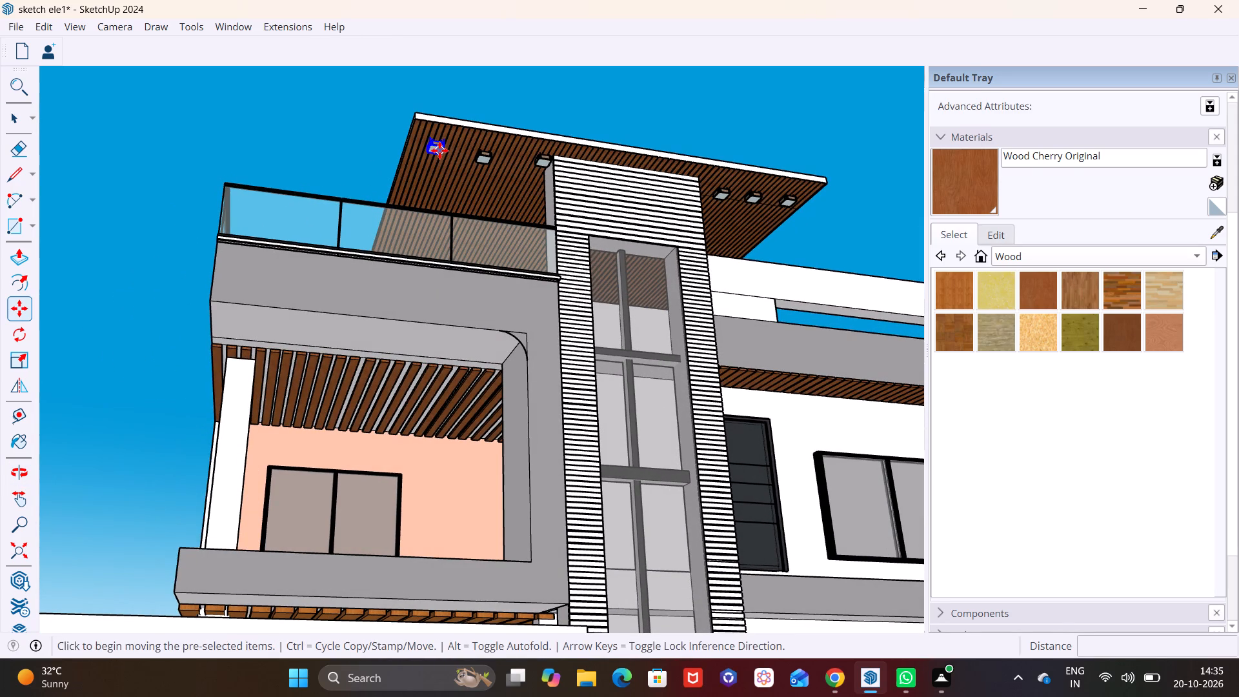
click(439, 150)
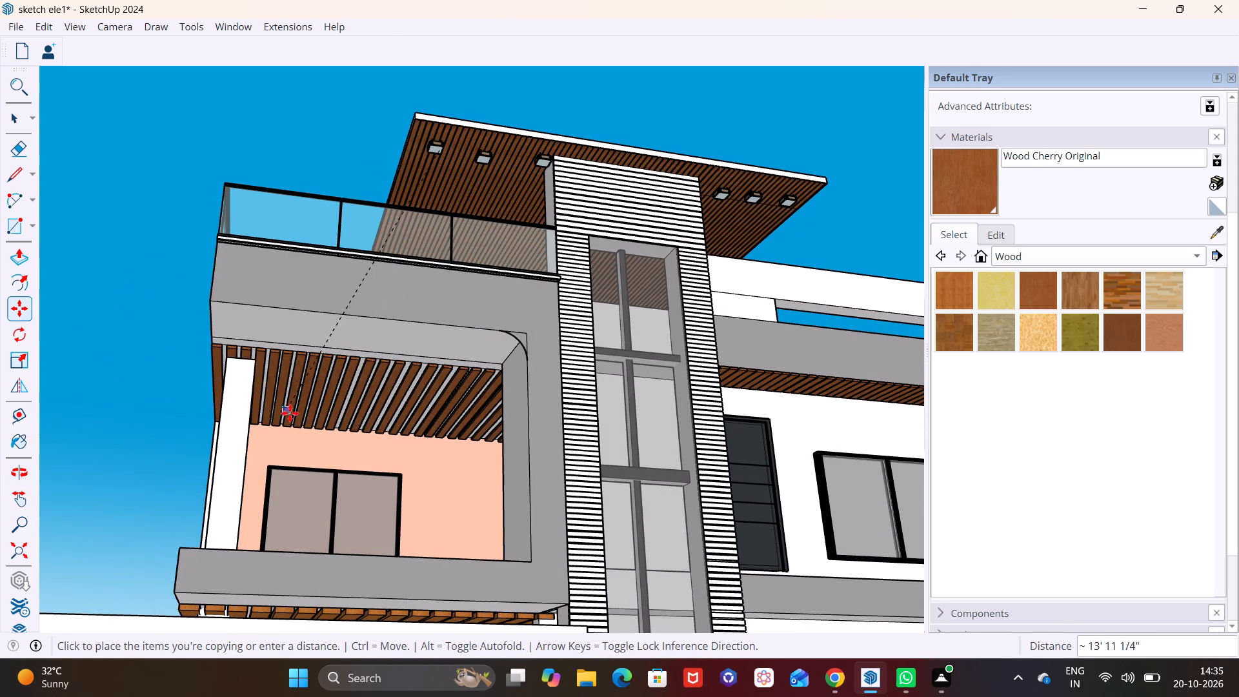
middle_drag(301, 397, 267, 489)
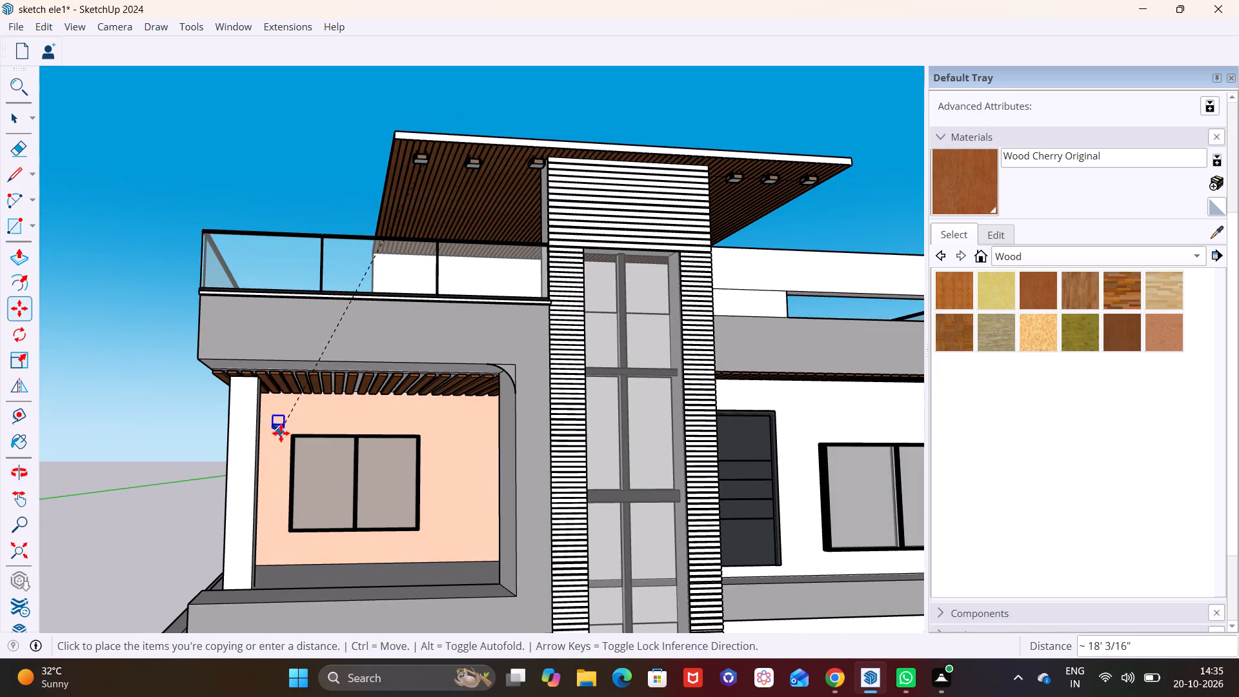
click(287, 401)
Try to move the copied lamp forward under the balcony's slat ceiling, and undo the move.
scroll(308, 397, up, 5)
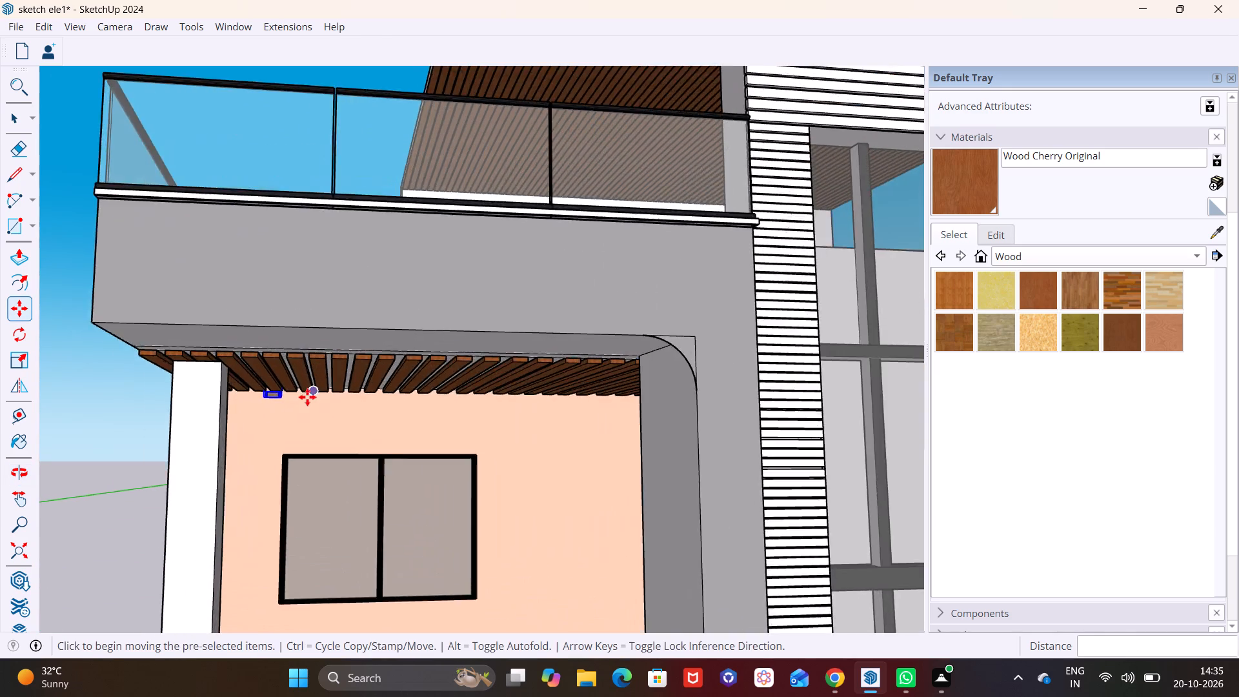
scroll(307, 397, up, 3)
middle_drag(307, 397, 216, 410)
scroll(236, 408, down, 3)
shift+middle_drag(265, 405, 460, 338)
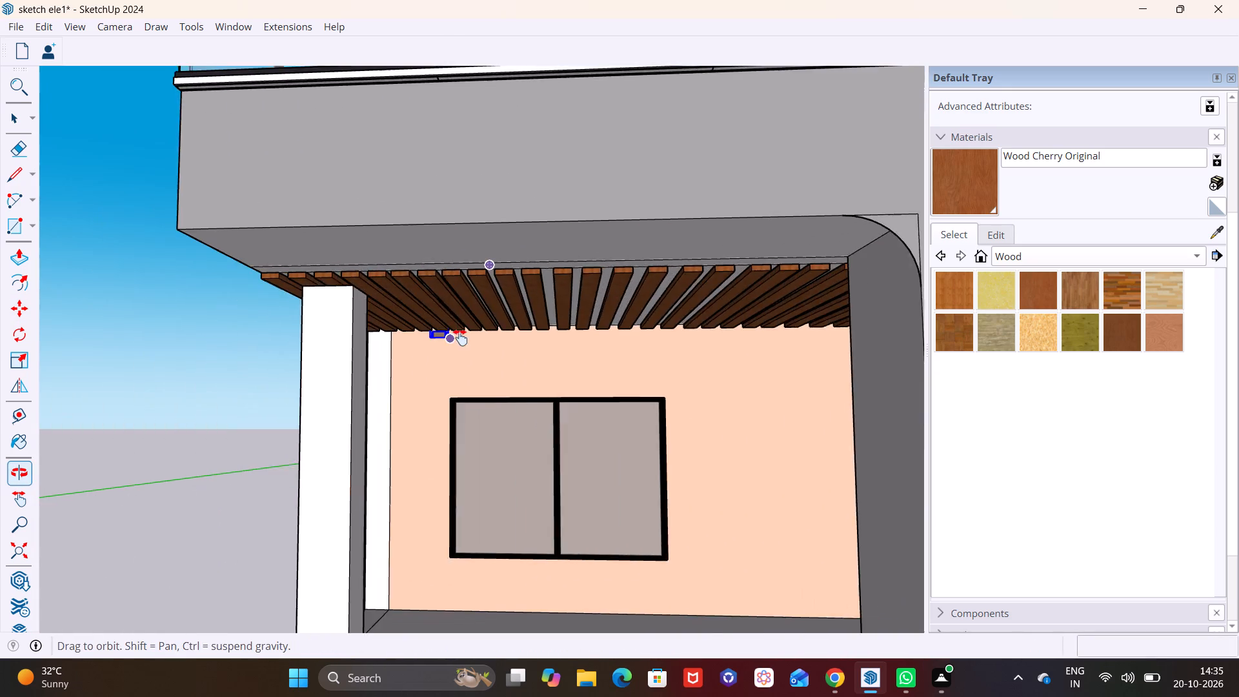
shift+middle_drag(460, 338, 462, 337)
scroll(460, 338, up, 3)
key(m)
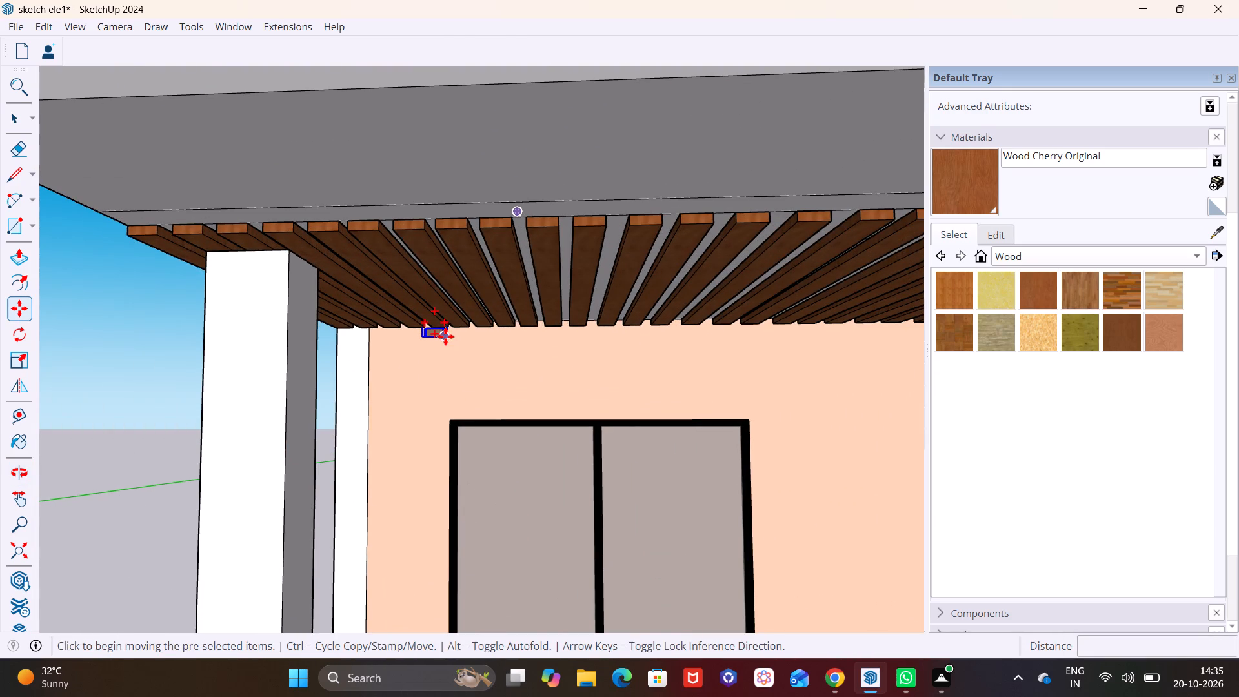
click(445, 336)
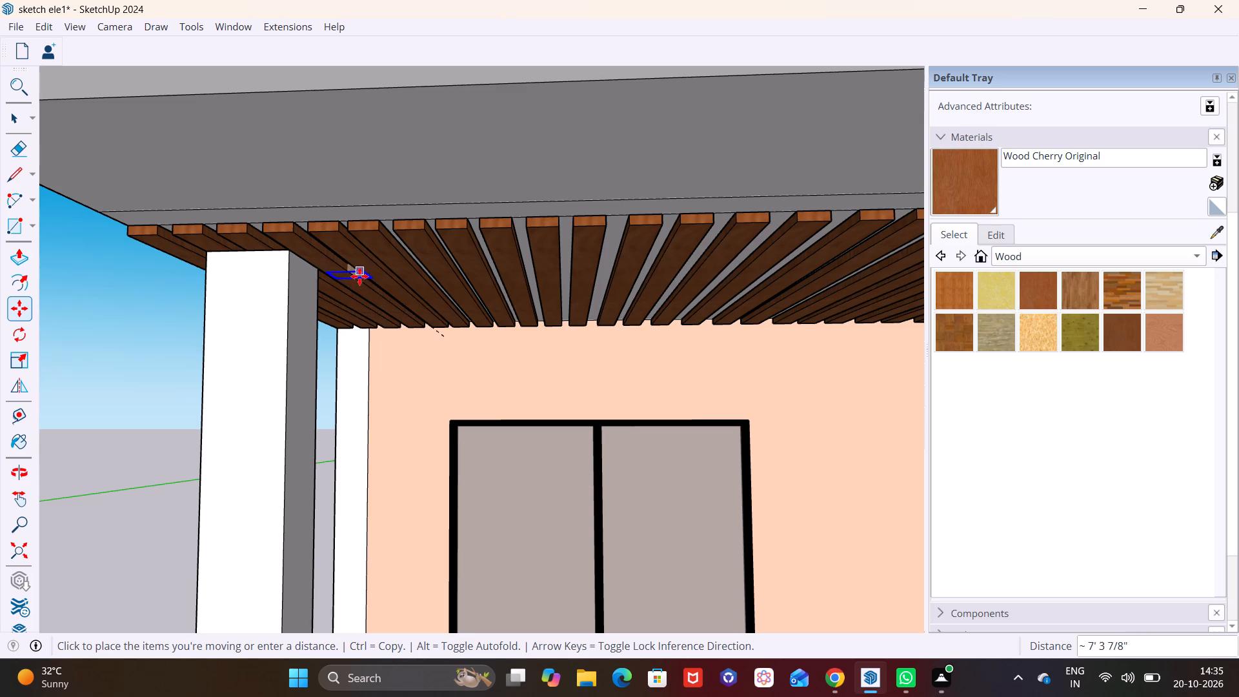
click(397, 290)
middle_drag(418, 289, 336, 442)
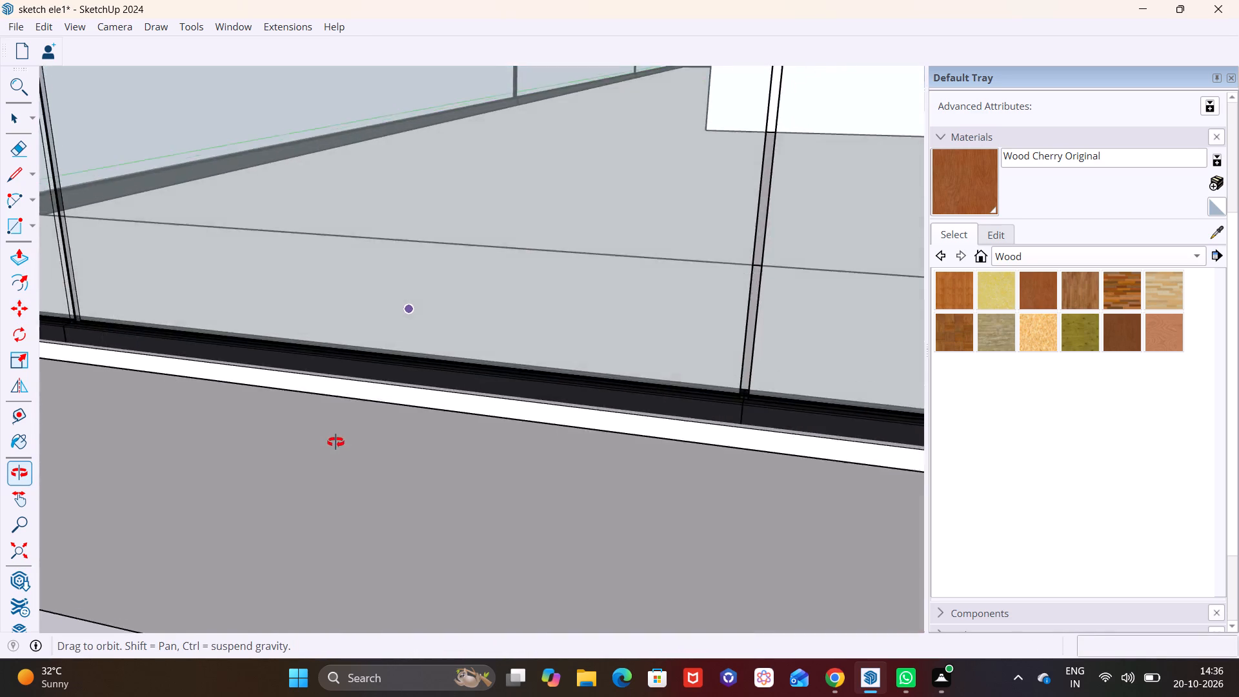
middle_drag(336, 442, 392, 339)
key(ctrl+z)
Move the copied lamp about 9' 2" towards the balcony's front edge, placing it beneath the ceiling slats near the column.
middle_drag(401, 315, 441, 274)
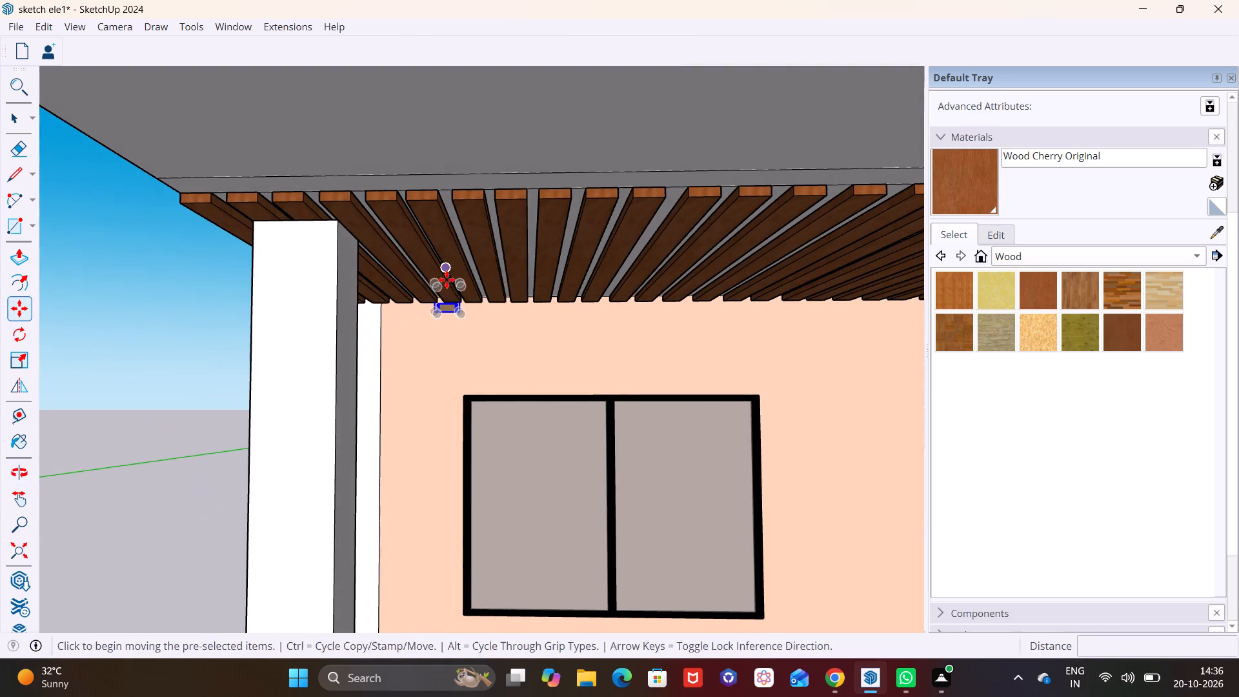
click(452, 307)
key(space)
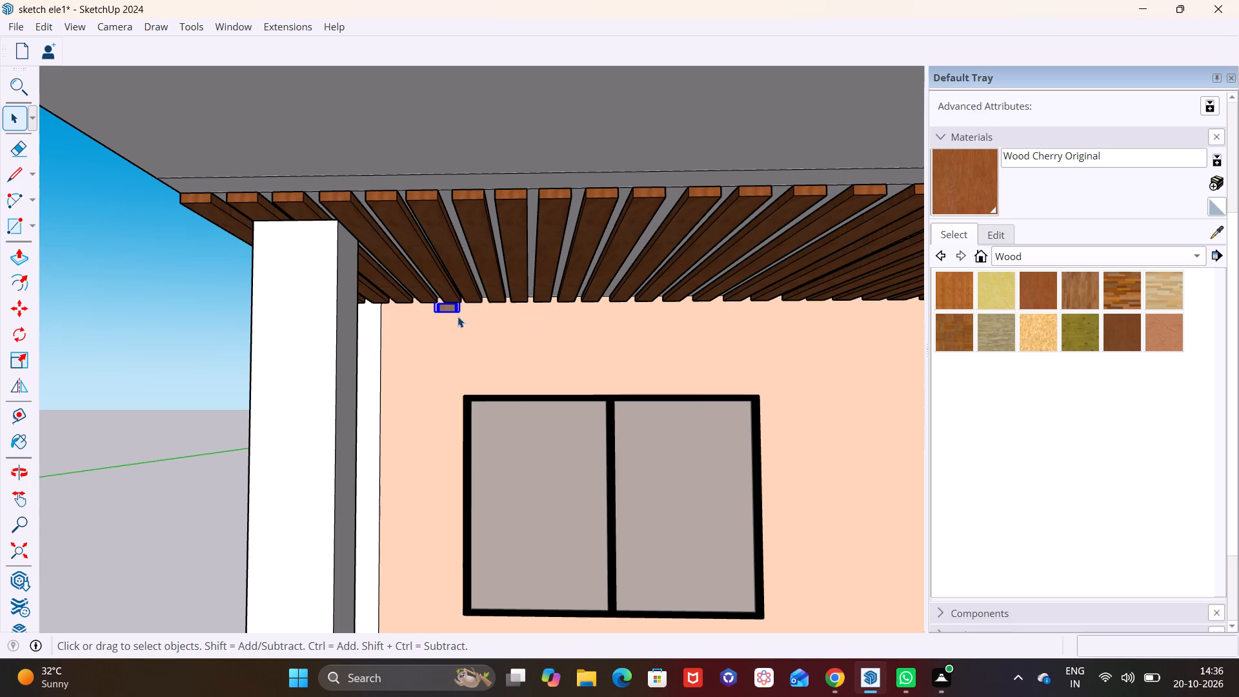
click(448, 306)
key(m)
click(458, 308)
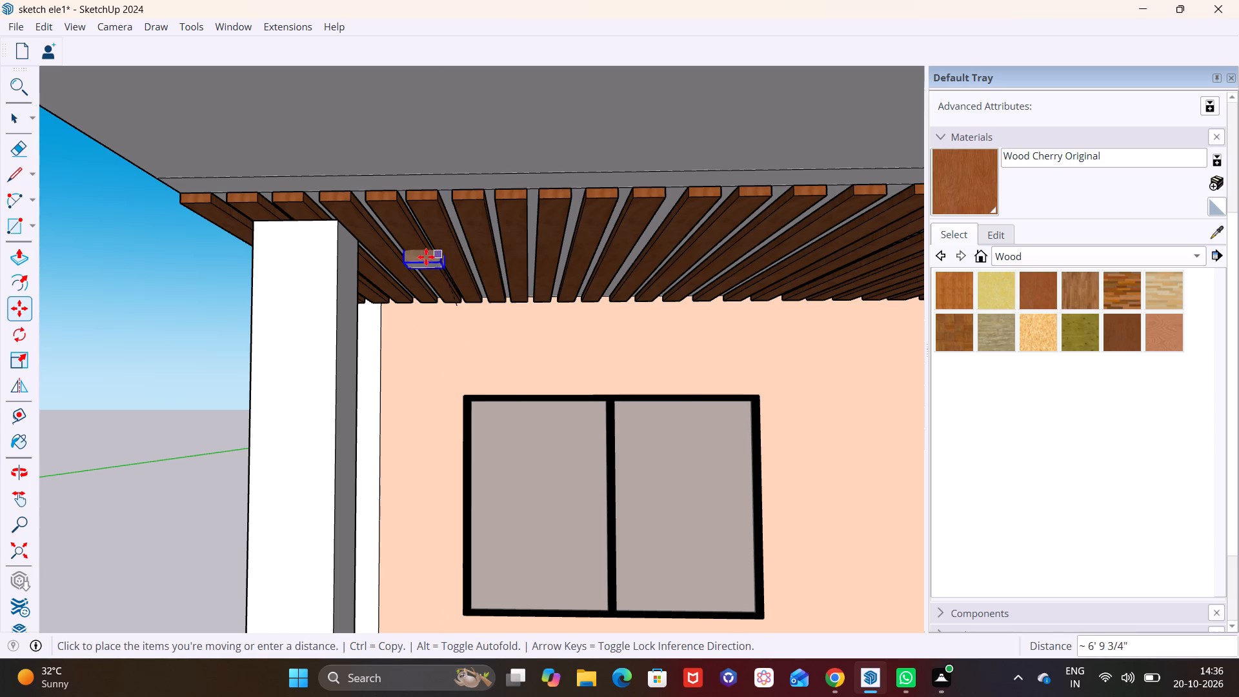
middle_drag(537, 263, 654, 303)
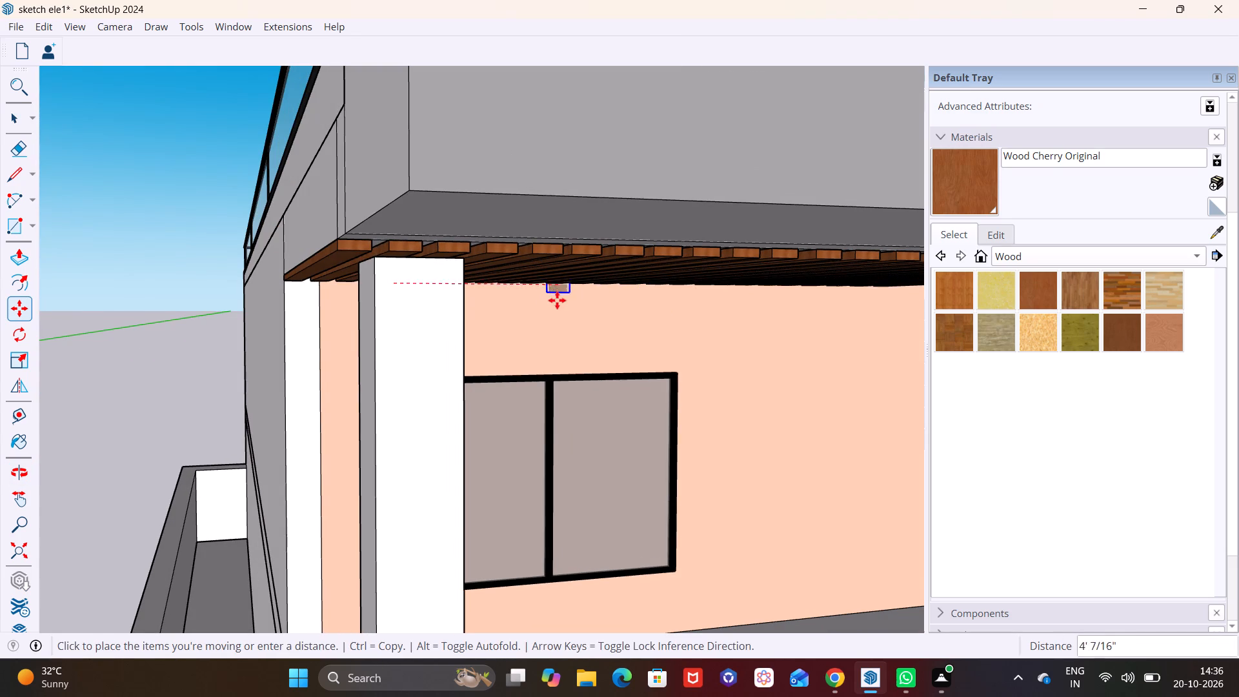
middle_drag(545, 305, 547, 288)
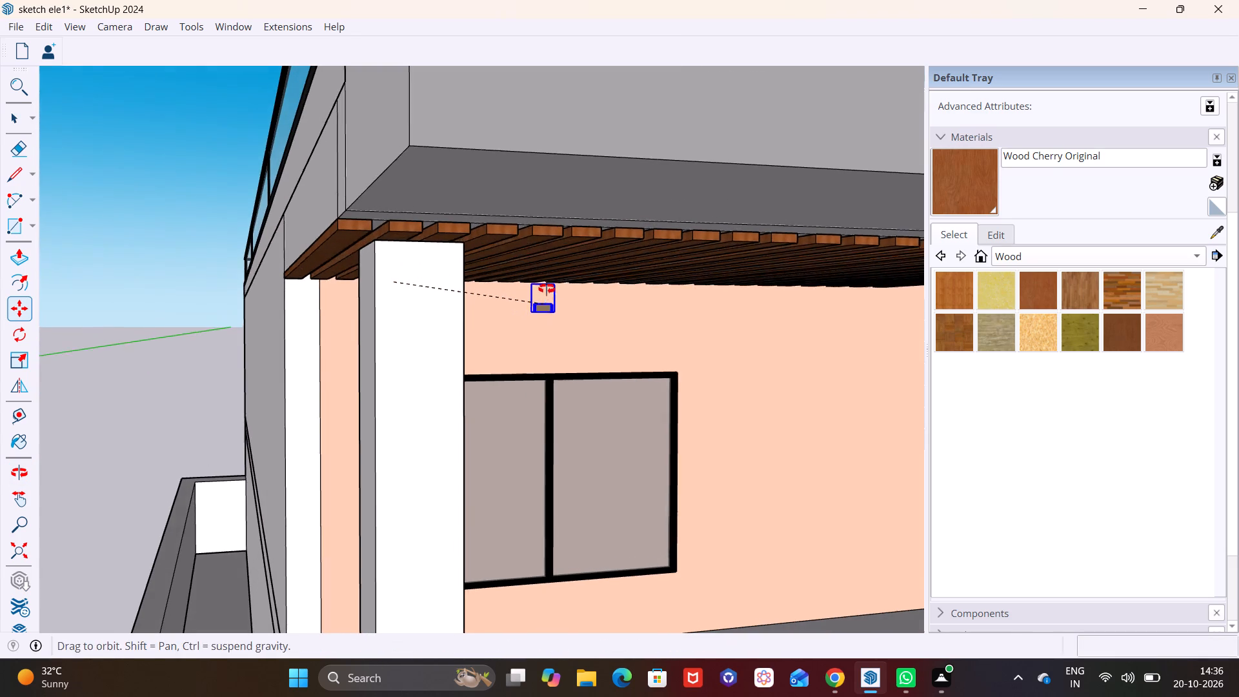
middle_drag(547, 288, 549, 278)
click(570, 207)
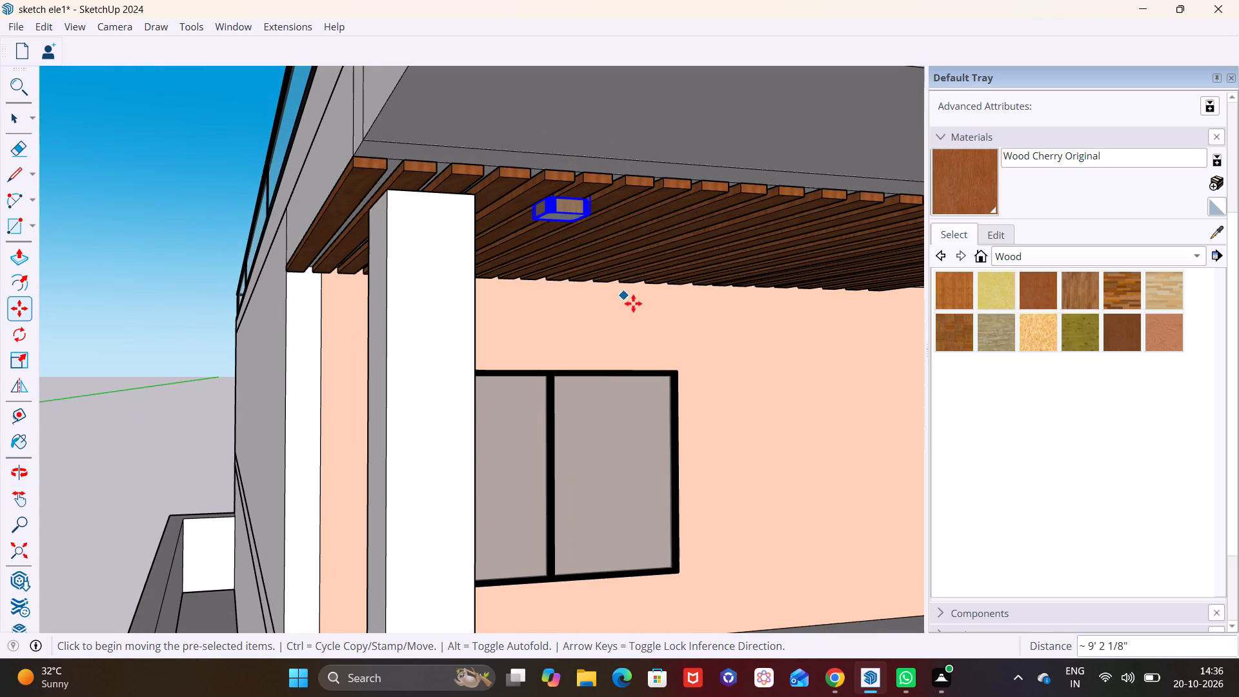
key(space)
click(661, 311)
Copy the lamp twice along the balcony ceiling at about 4' 1" spacing, forming a front row of three.
middle_drag(650, 308, 584, 273)
scroll(583, 270, down, 3)
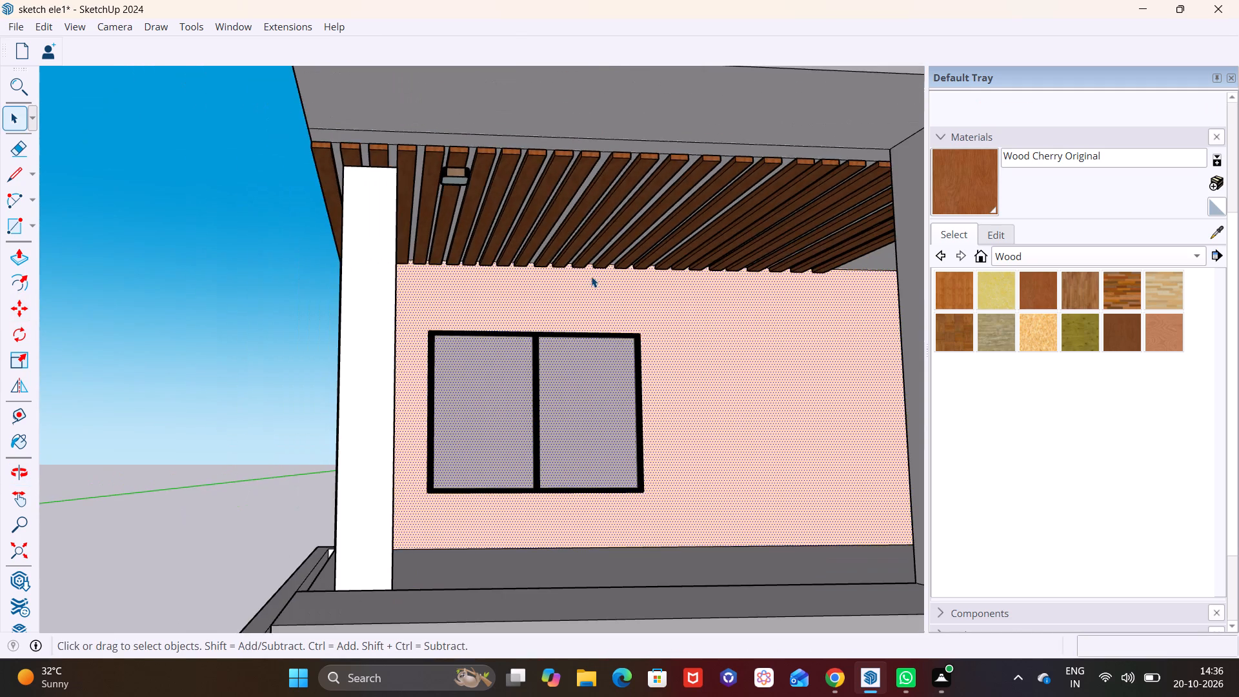
shift+middle_drag(593, 279, 497, 377)
middle_drag(552, 347, 541, 231)
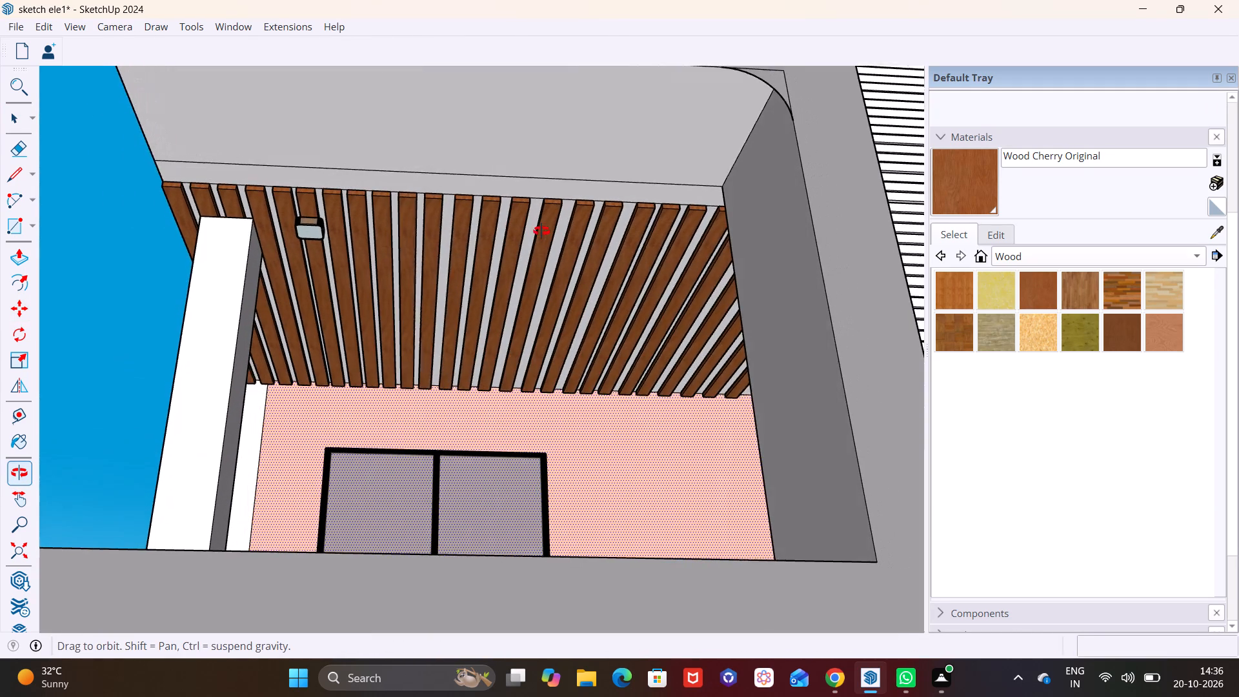
middle_drag(541, 231, 540, 231)
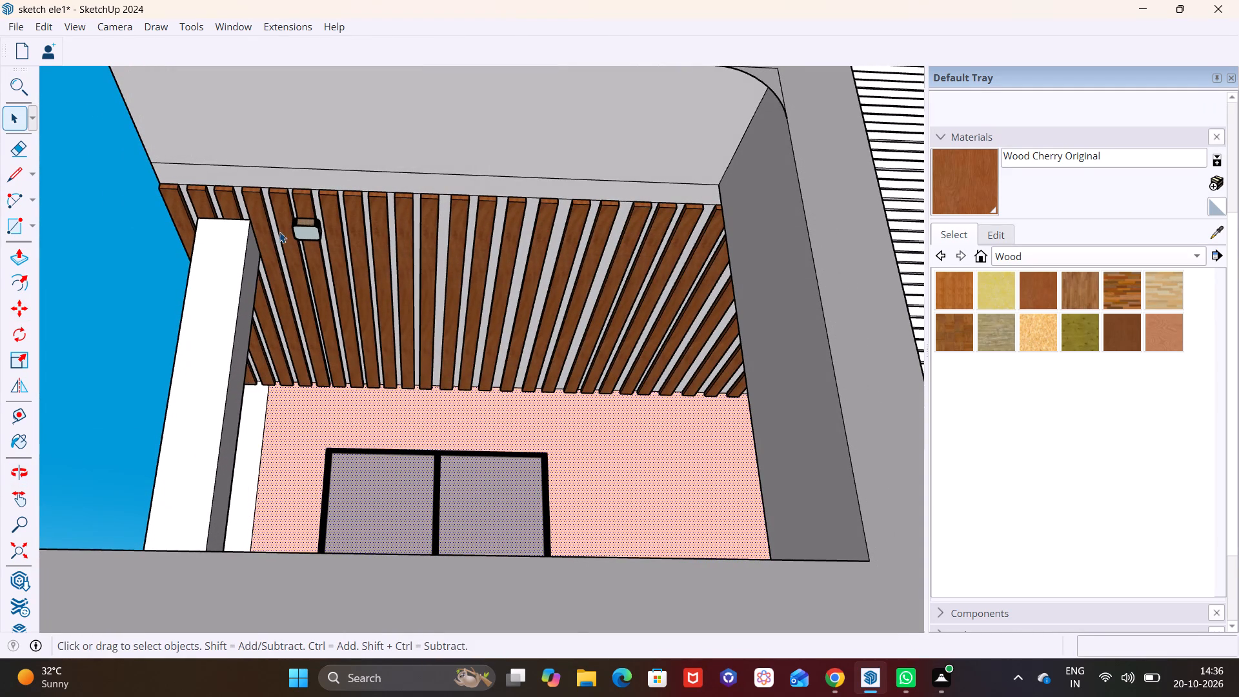
click(303, 233)
key(m)
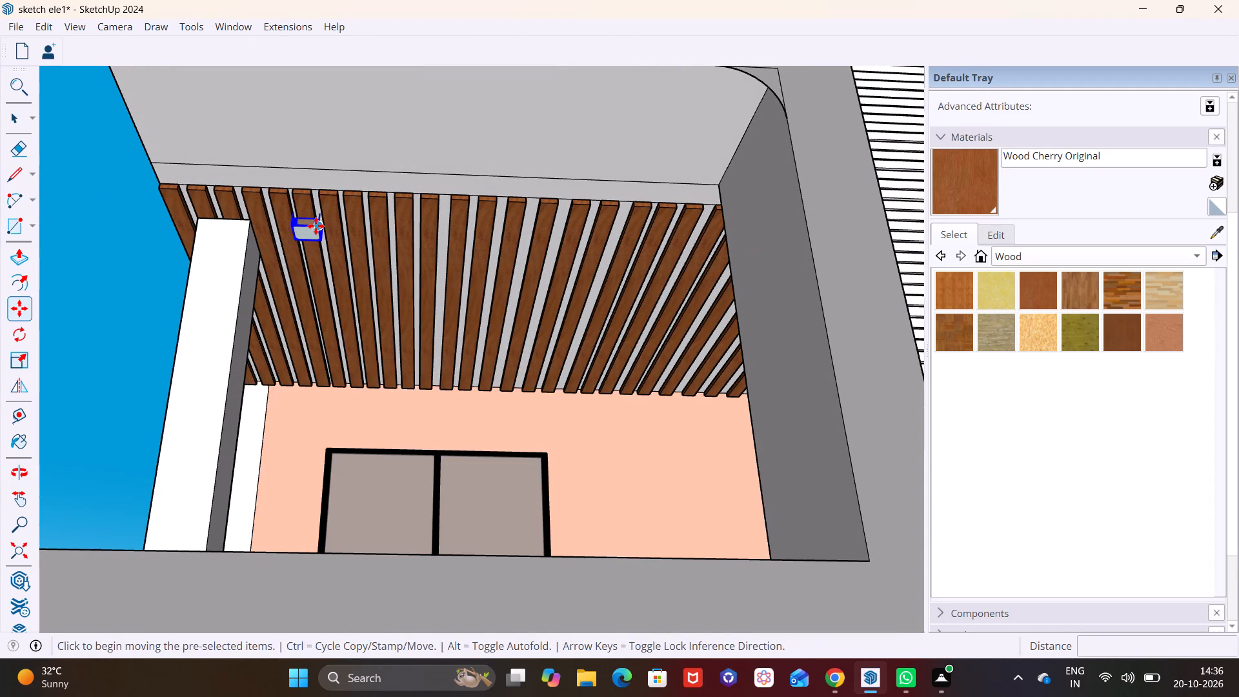
click(316, 226)
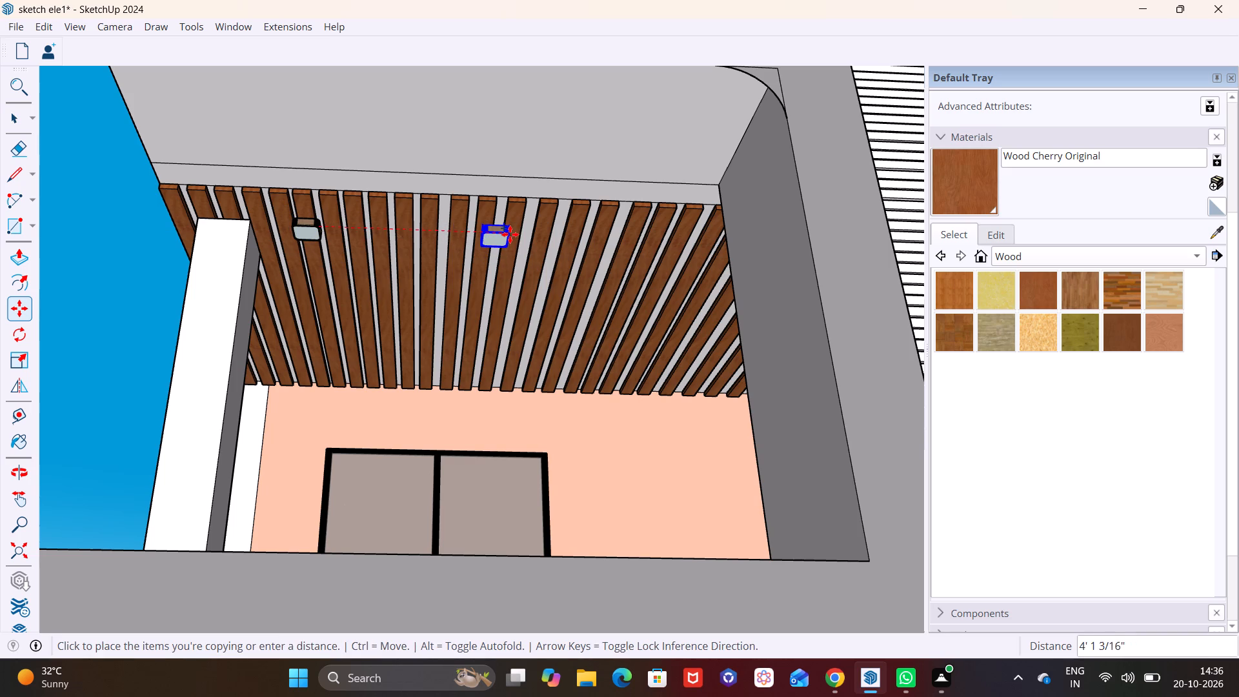
click(510, 234)
click(510, 233)
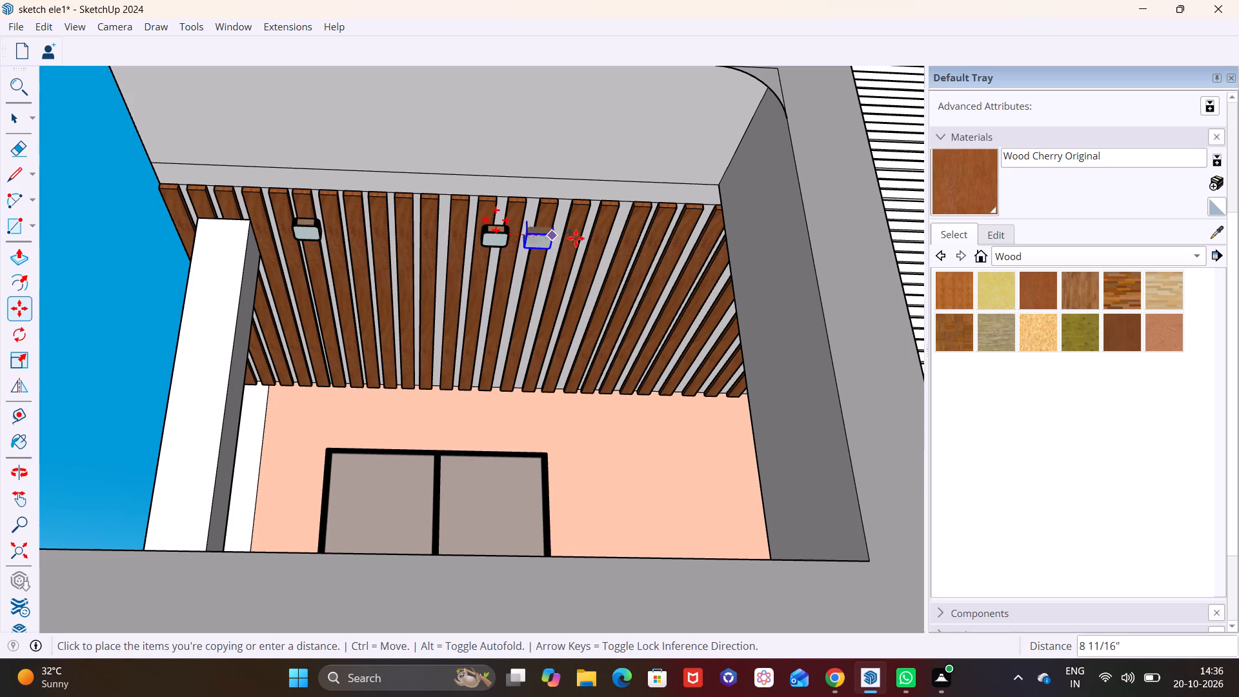
click(692, 241)
click(487, 275)
key(space)
Copy the front row of three lamps back across the slat ceiling, forming a second row near the window wall.
click(494, 244)
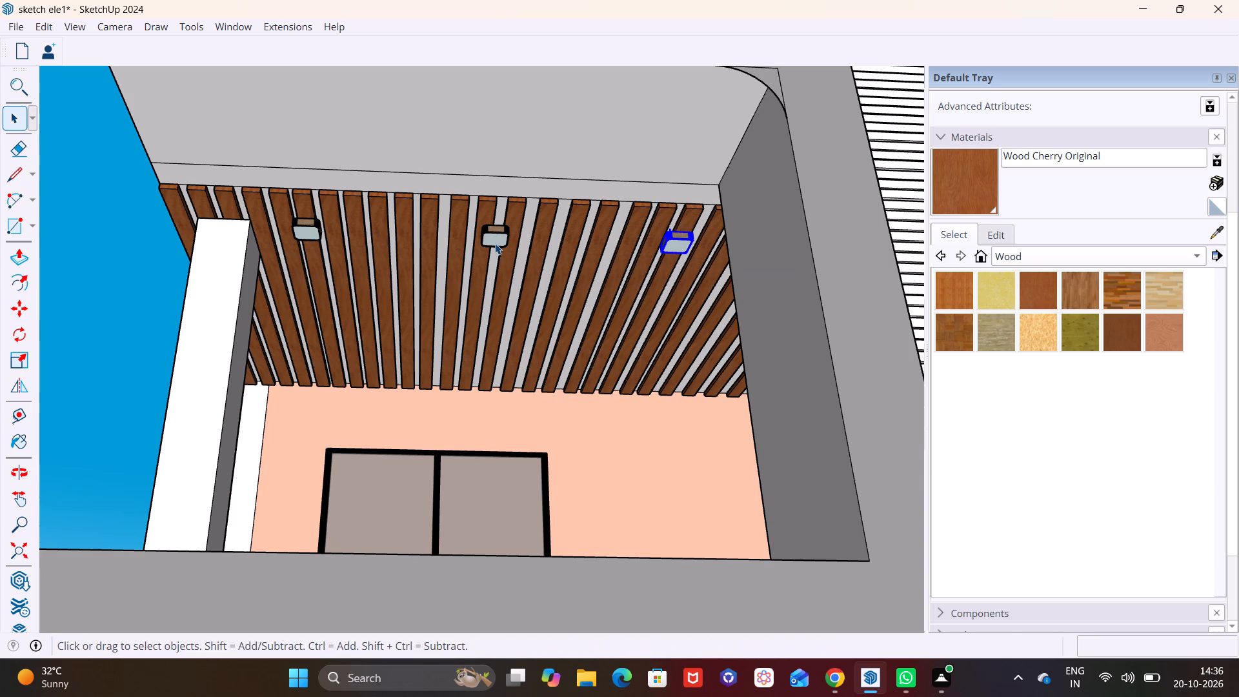
ctrl+click(317, 232)
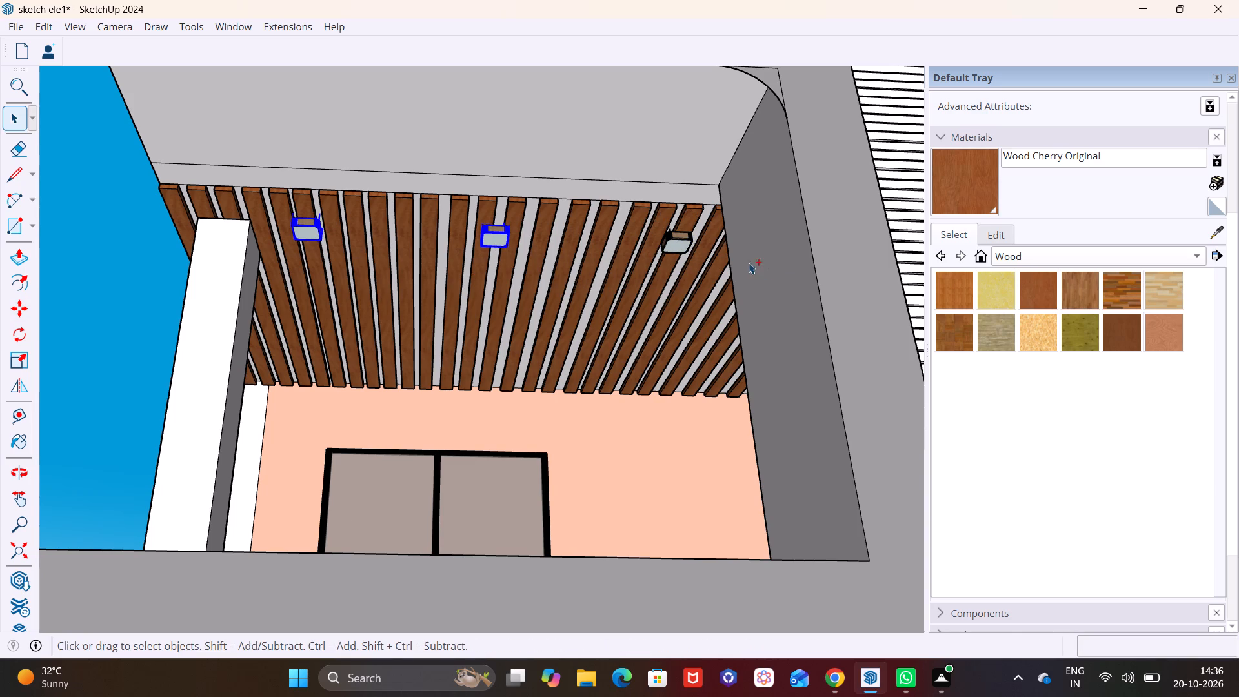
ctrl+click(681, 252)
key(m)
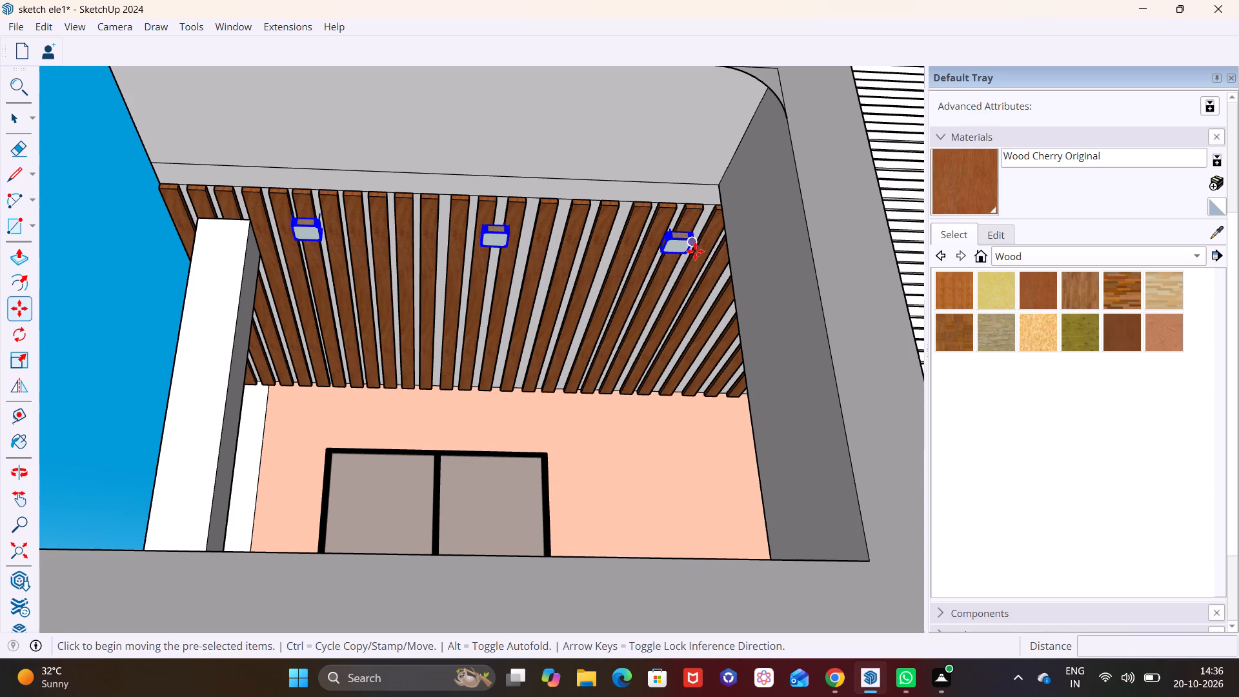
click(686, 258)
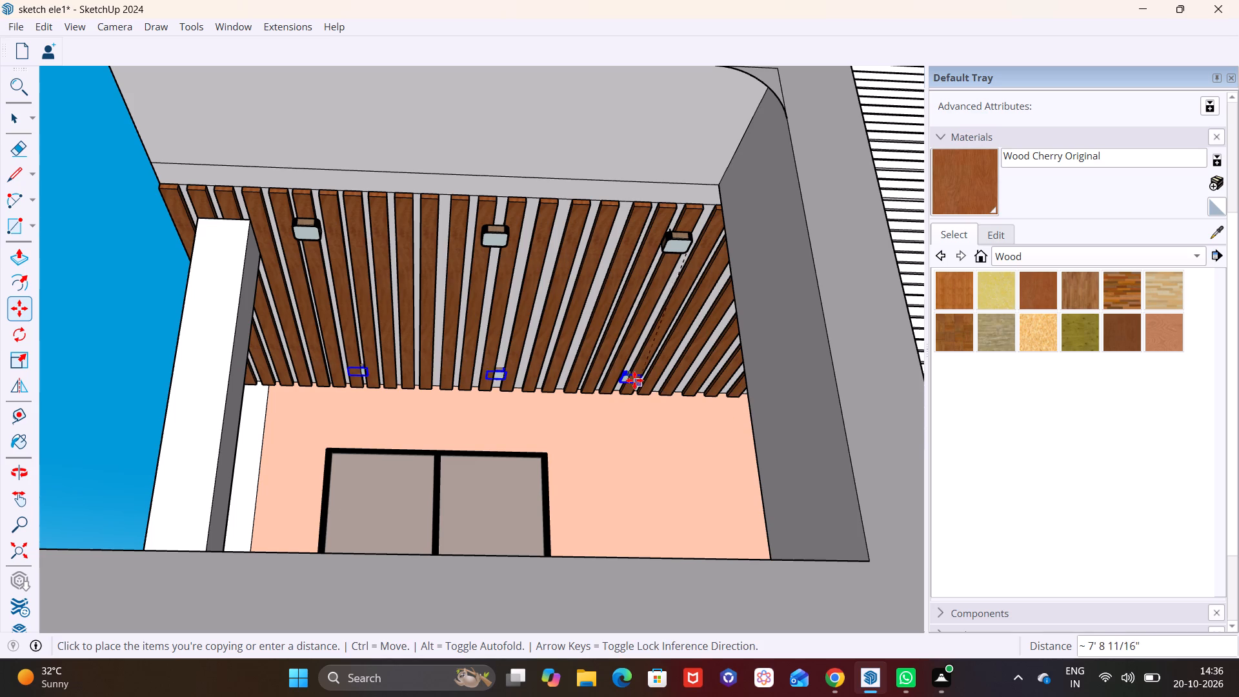
click(634, 377)
middle_drag(623, 373, 695, 358)
key(space)
key(space)
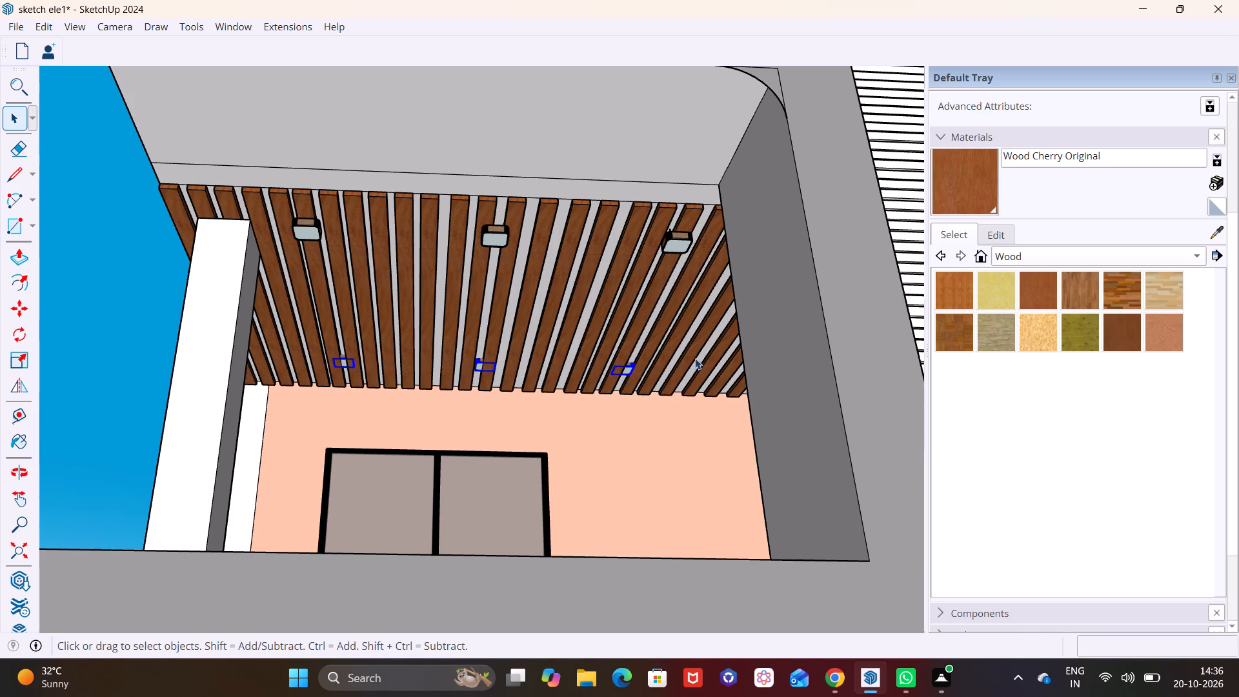
Shift the back row of three lamps about 7" so the lamps hang below the balcony ceiling slats.
middle_drag(695, 358, 727, 356)
middle_drag(625, 345, 659, 350)
key(m)
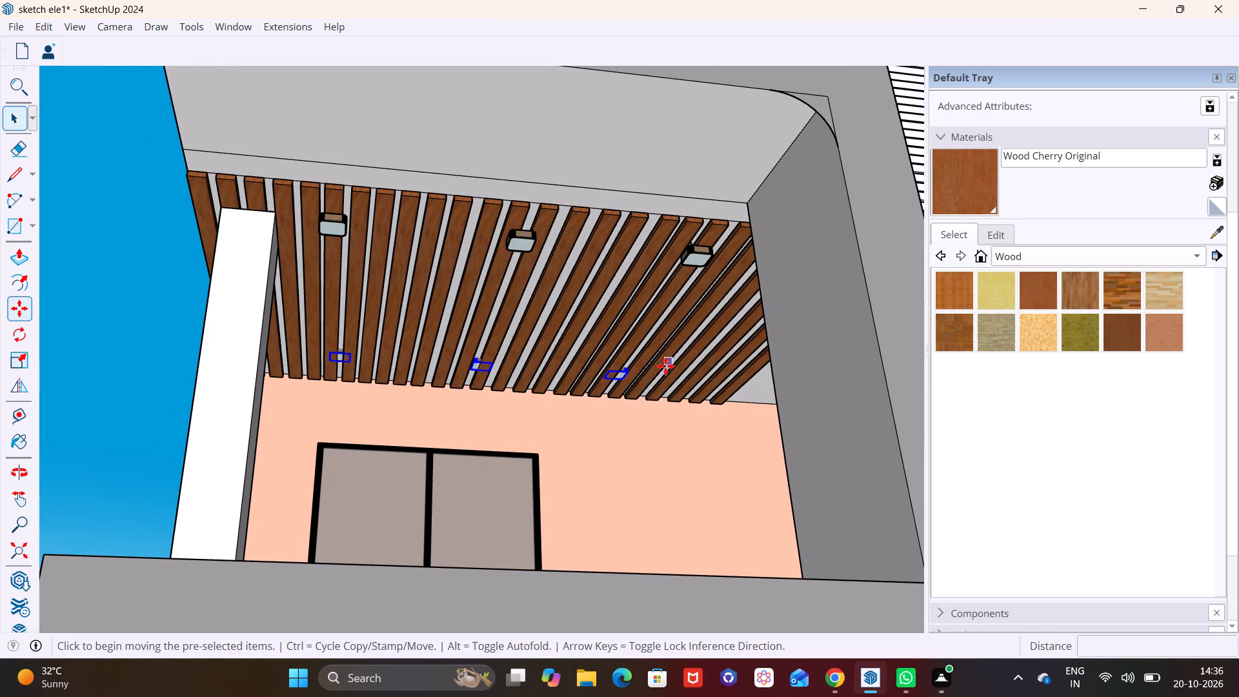
click(625, 372)
click(625, 383)
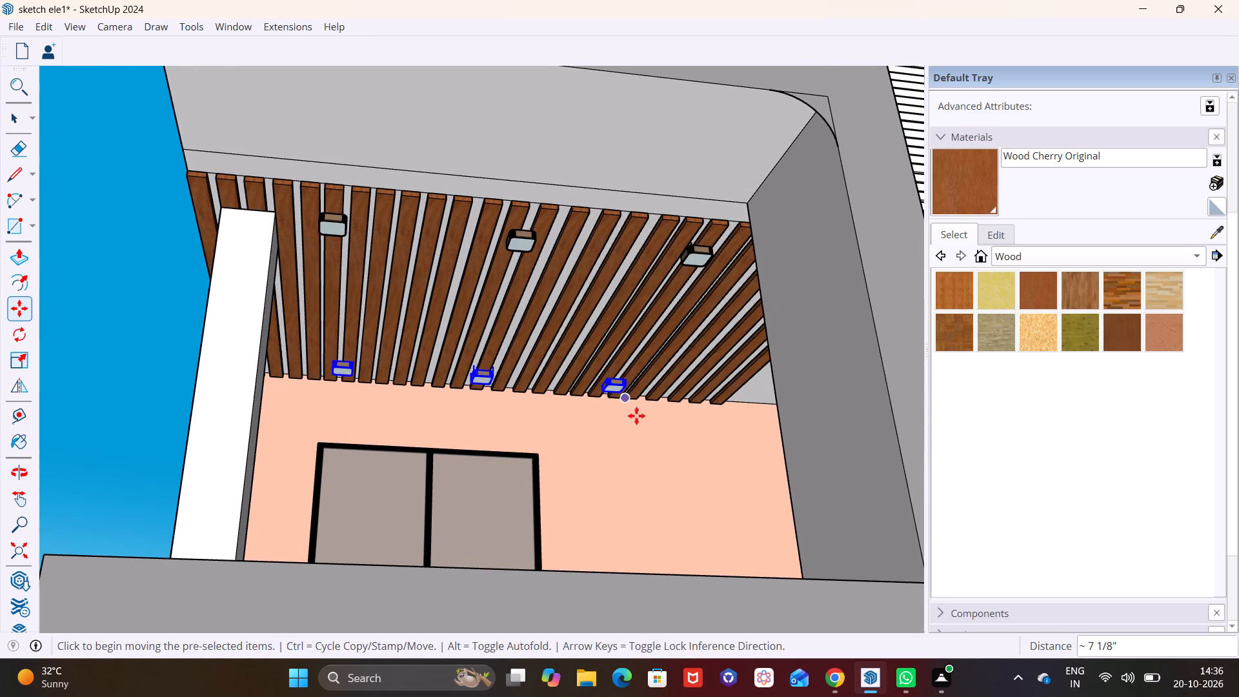
key(space)
click(651, 455)
Copy the column-end and middle lamps of the balcony's front row about 22' 1" across, past the slatted tower, to above the door and window.
scroll(655, 446, down, 3)
middle_drag(655, 441, 569, 549)
scroll(599, 452, down, 3)
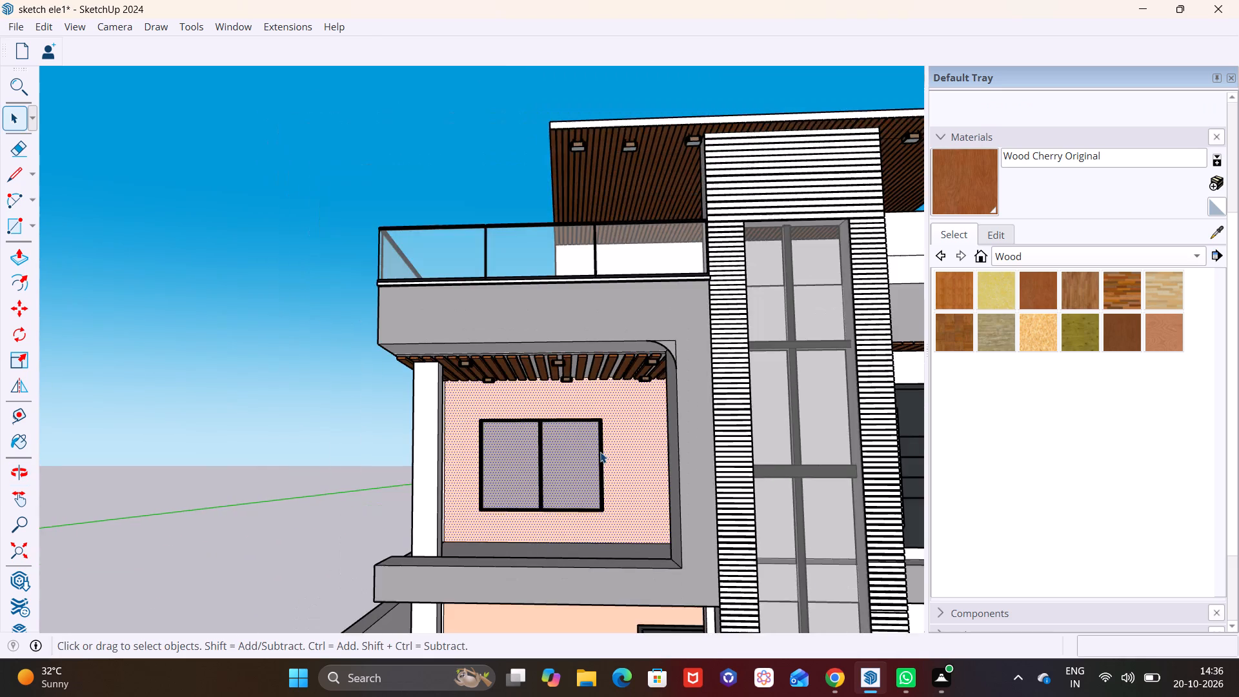
shift+middle_drag(600, 452, 369, 380)
middle_drag(403, 356, 477, 292)
scroll(477, 292, down, 1)
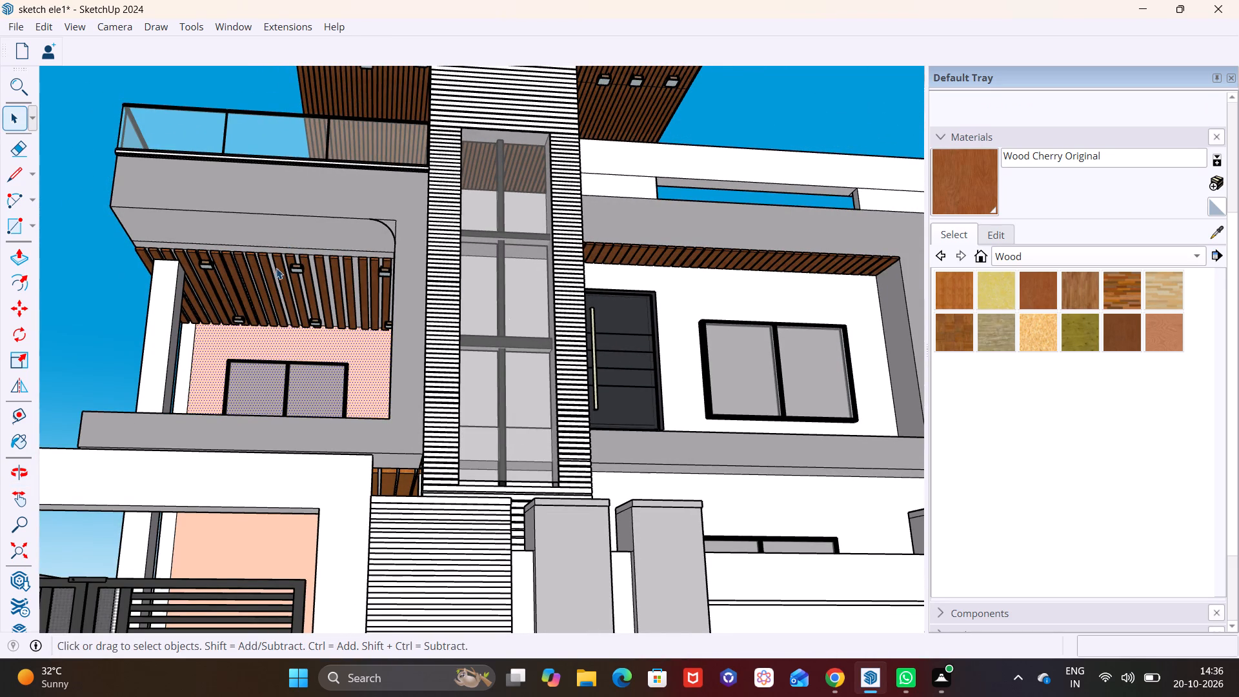
scroll(279, 269, up, 2)
click(185, 265)
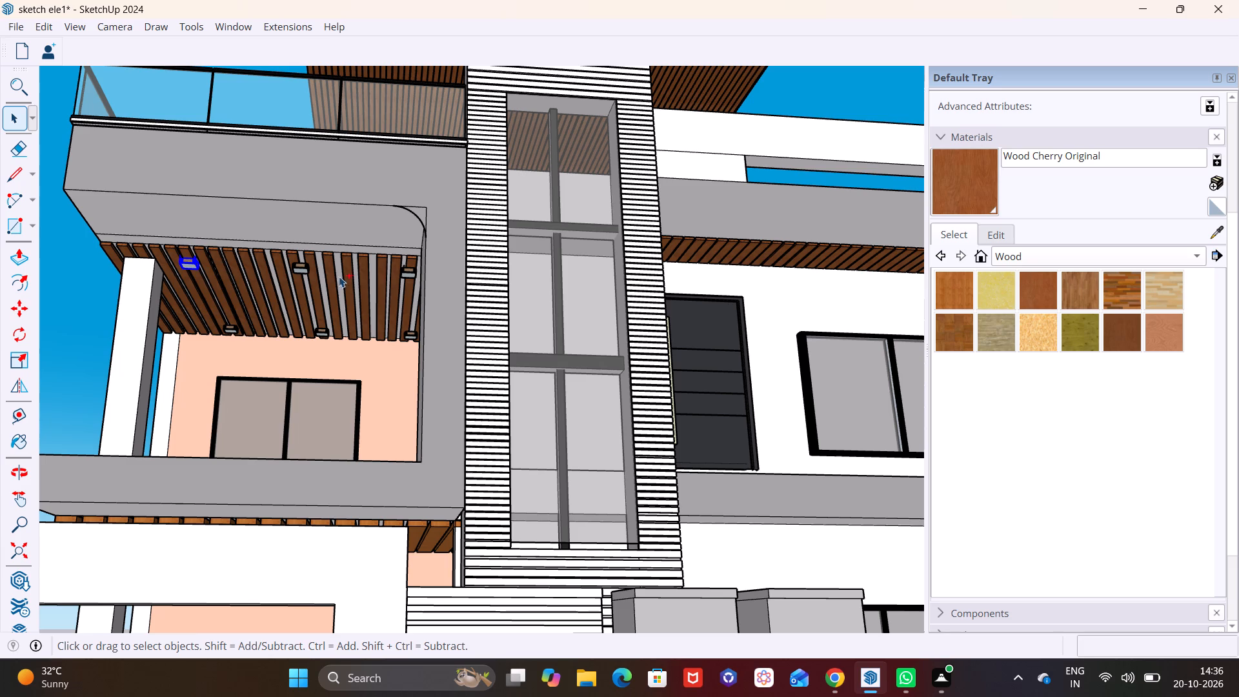
ctrl+click(308, 268)
key(m)
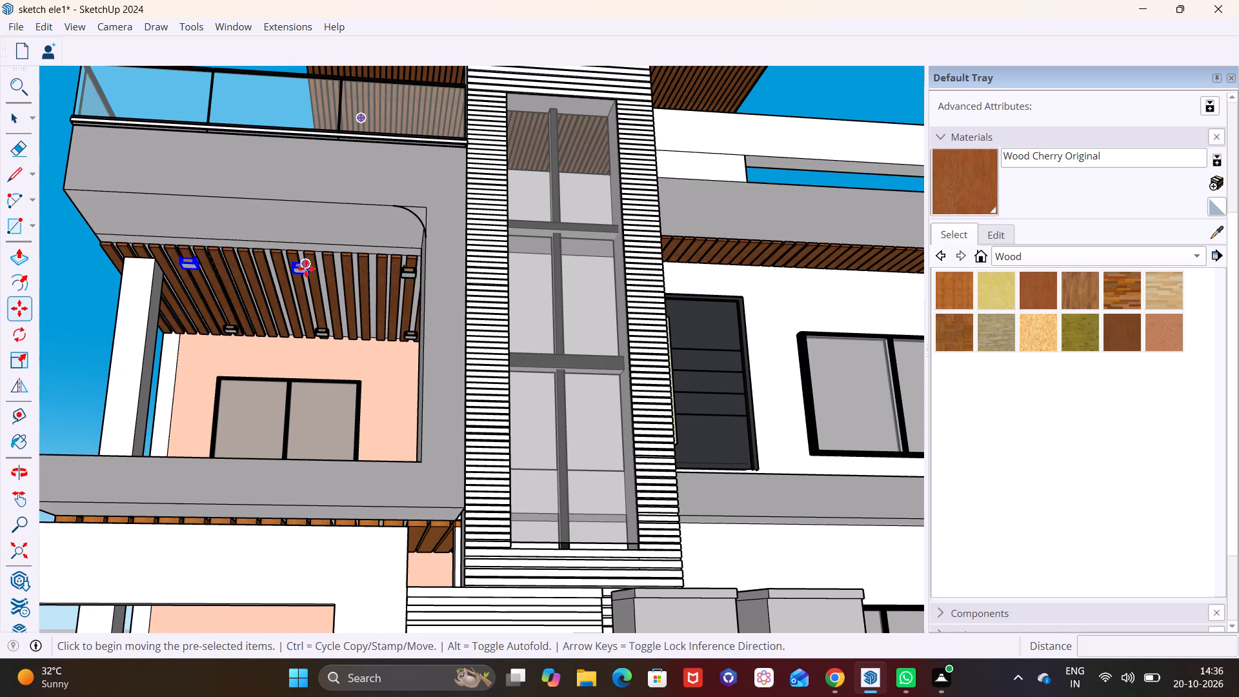
click(306, 268)
scroll(590, 339, down, 1)
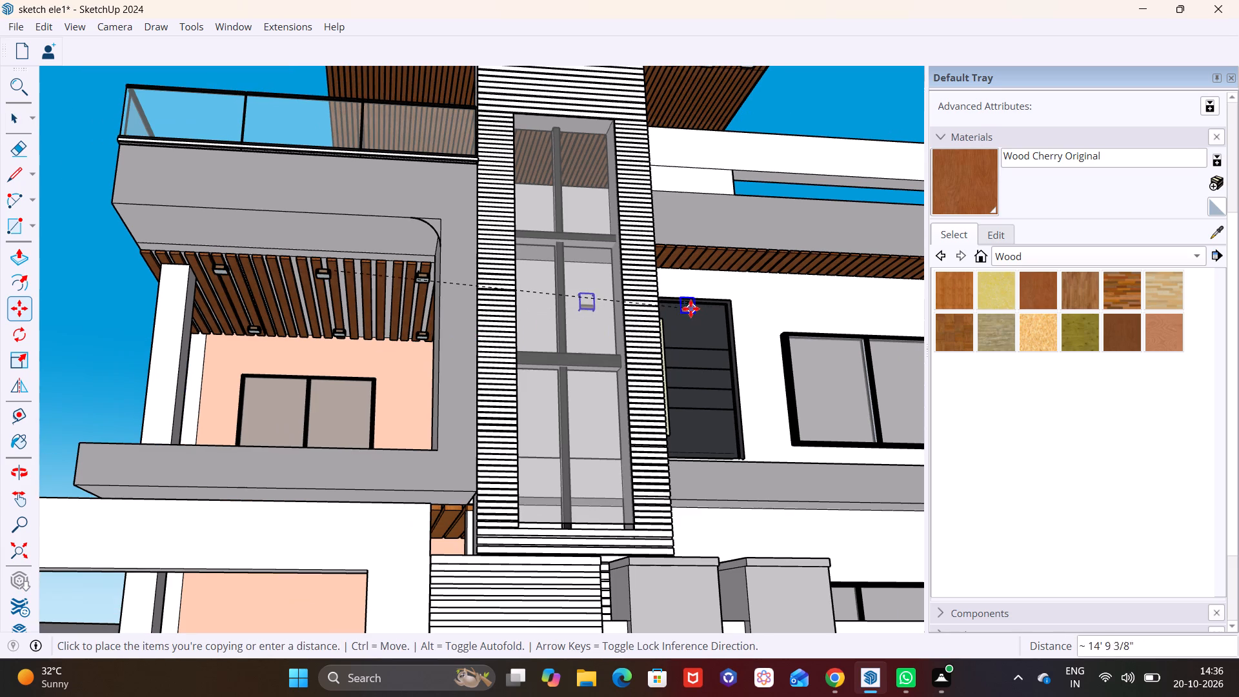
shift+middle_drag(796, 283, 457, 322)
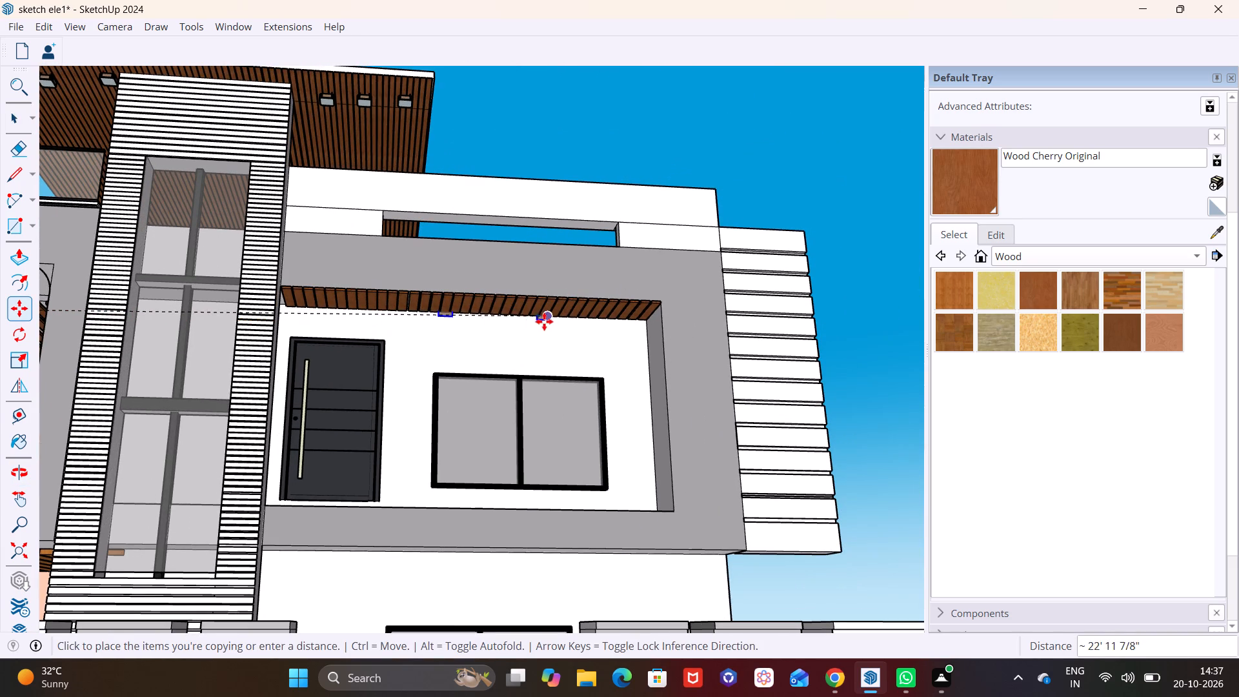
middle_drag(523, 310, 496, 392)
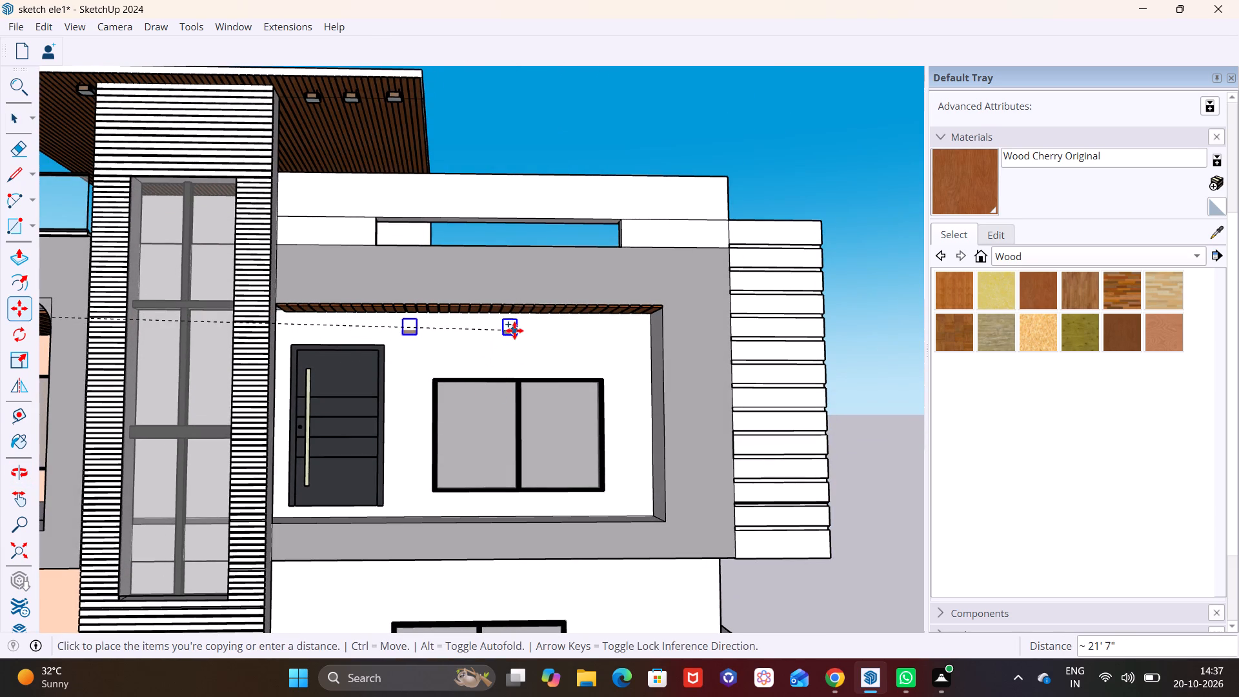
middle_drag(501, 345, 540, 396)
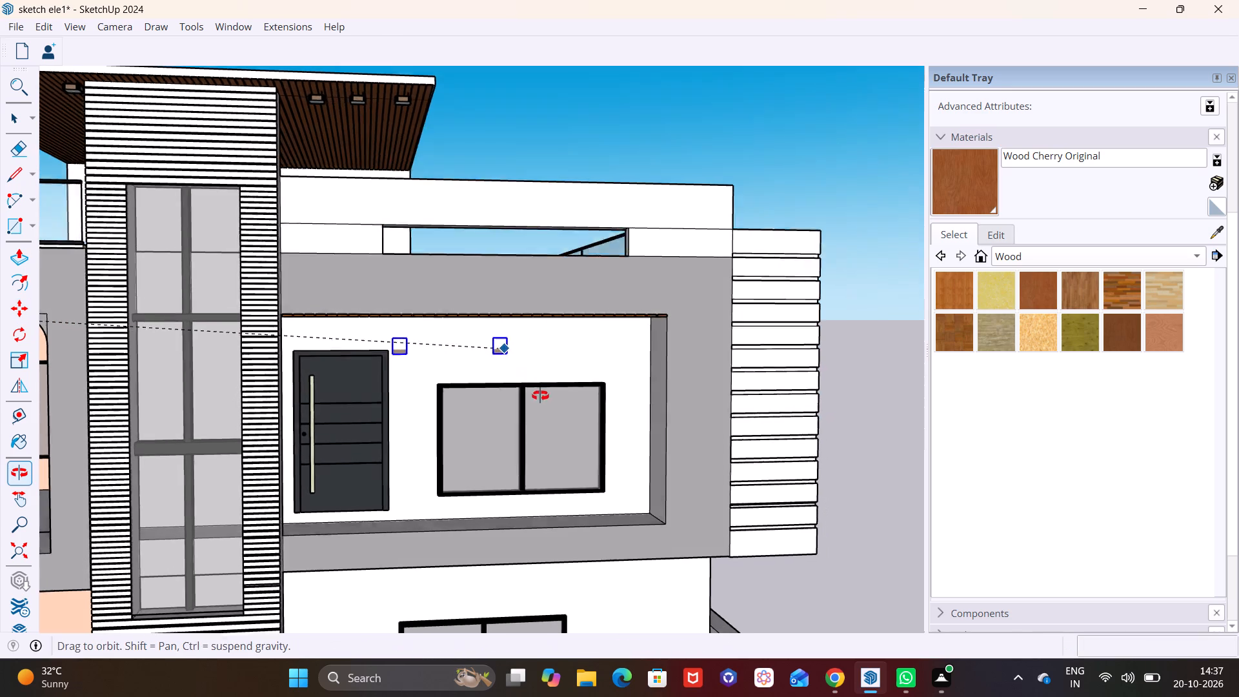
middle_drag(540, 396, 539, 395)
click(532, 330)
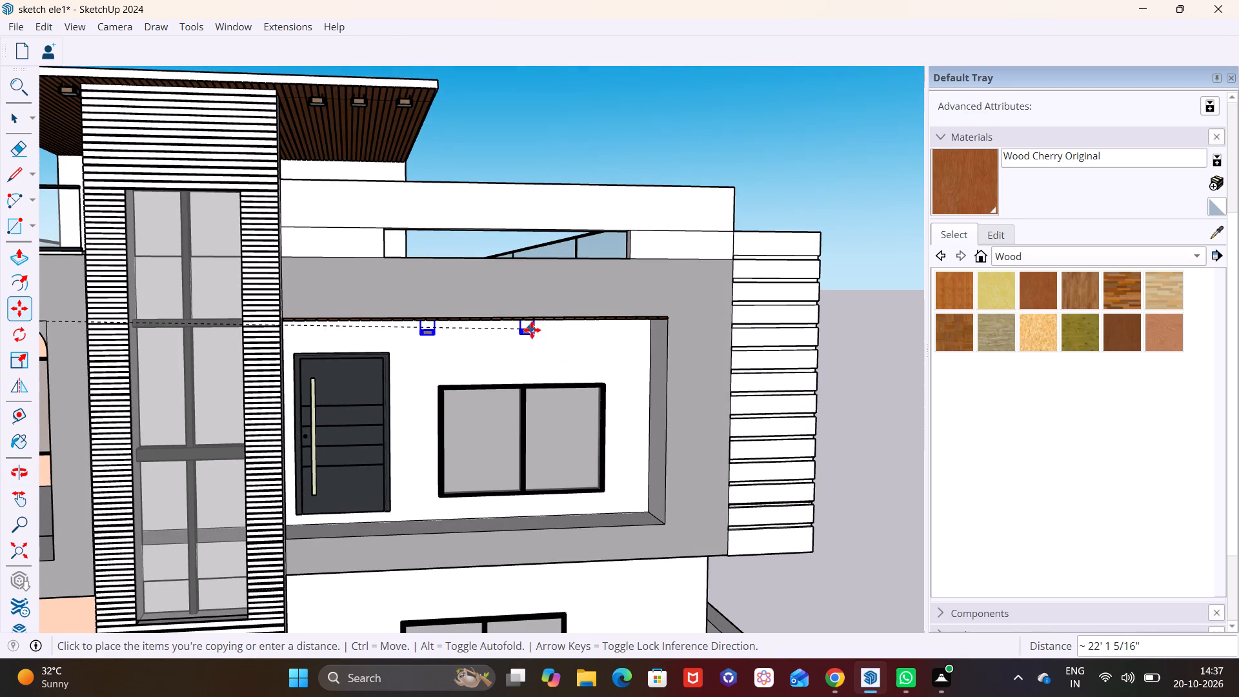
key(space)
click(559, 348)
Move the two copied lamps about 2' 3" forward from the white wall onto the slat ceiling.
scroll(536, 325, up, 2)
middle_drag(533, 321, 600, 207)
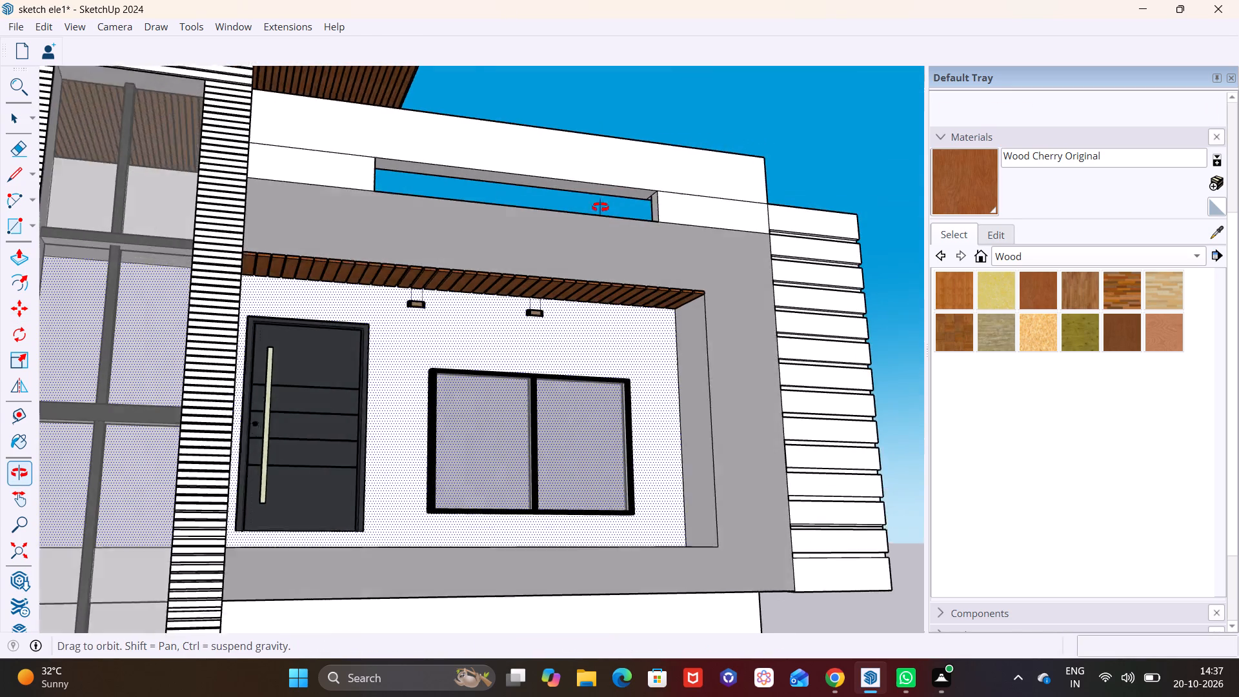
middle_drag(600, 207, 621, 197)
scroll(539, 261, up, 7)
click(543, 335)
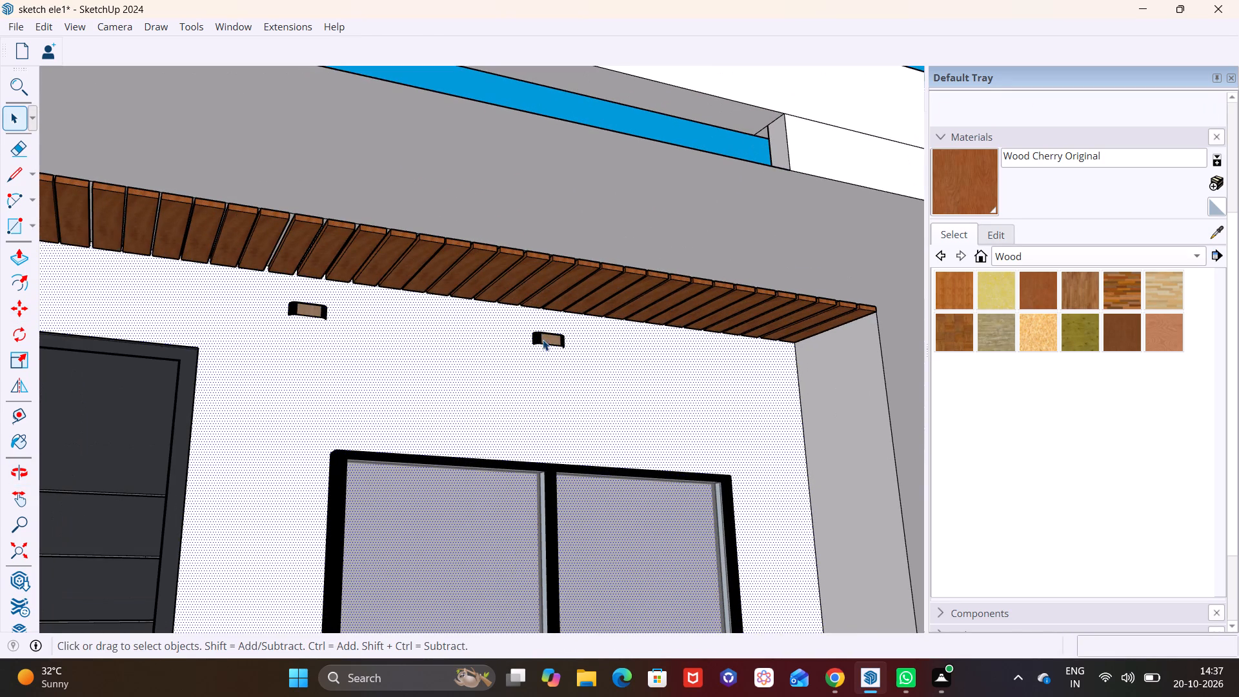
ctrl+click(310, 319)
key(m)
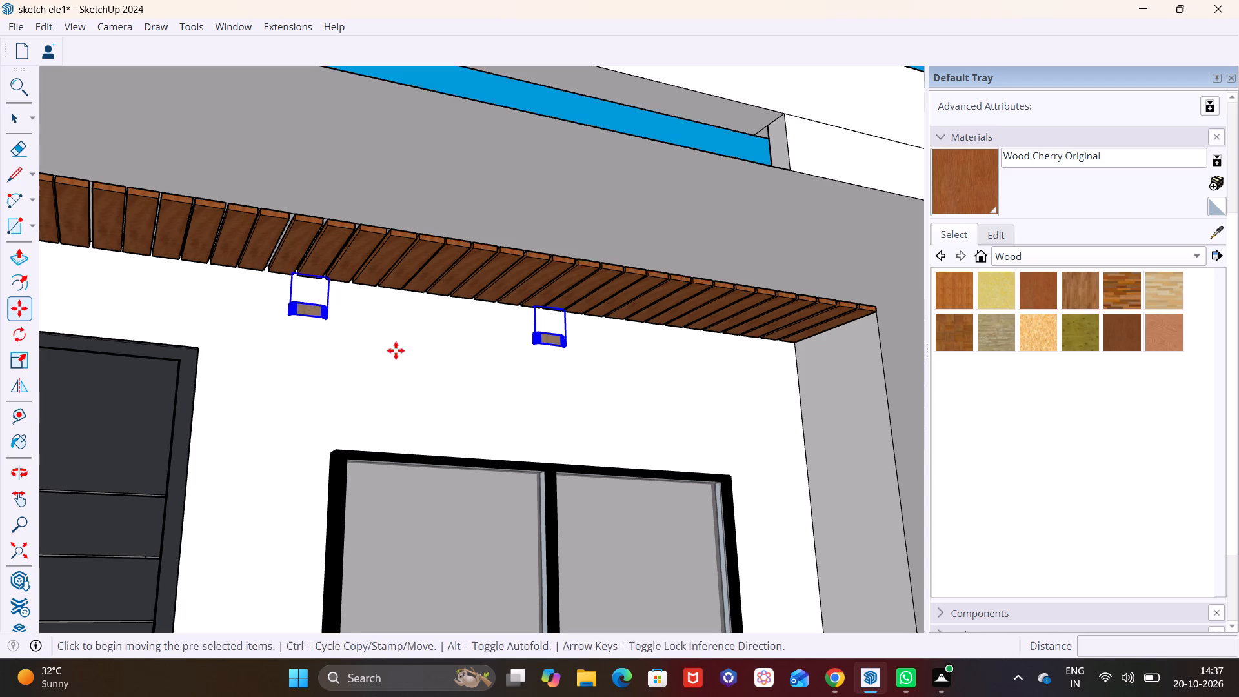
click(558, 307)
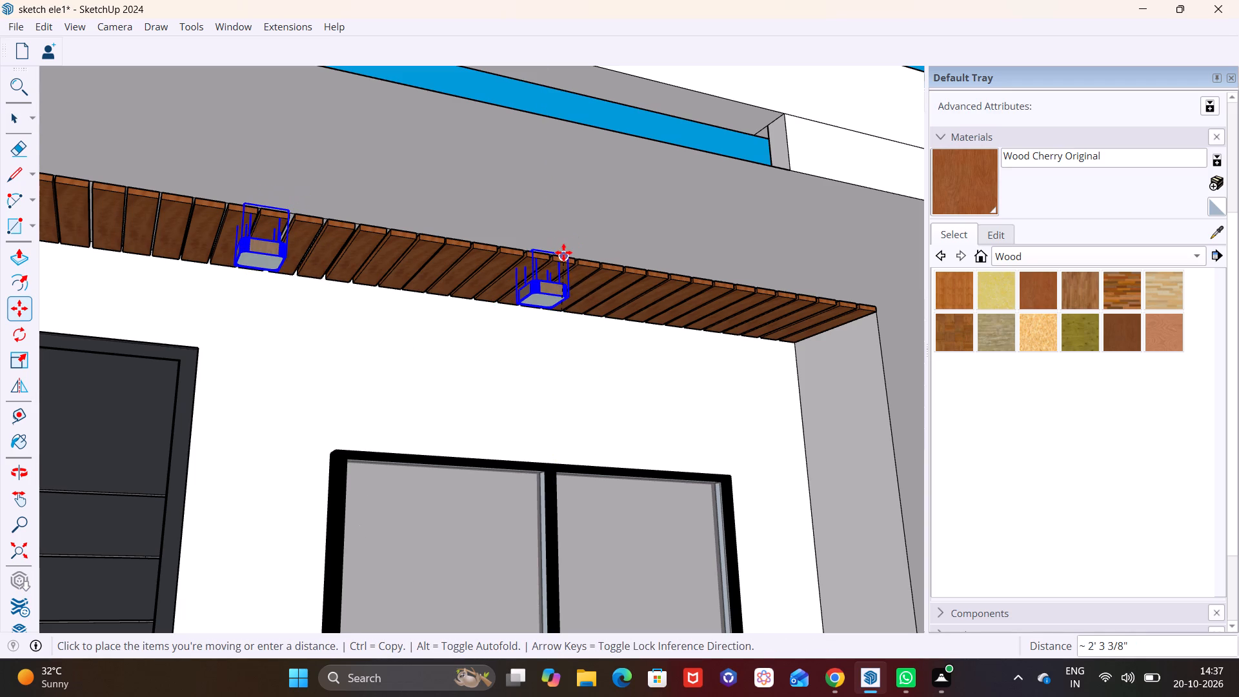
click(563, 252)
key(space)
click(573, 348)
Shift both lamps slightly along the slat ceiling towards the slatted tower.
middle_drag(569, 353, 489, 496)
scroll(490, 490, down, 12)
scroll(433, 437, up, 1)
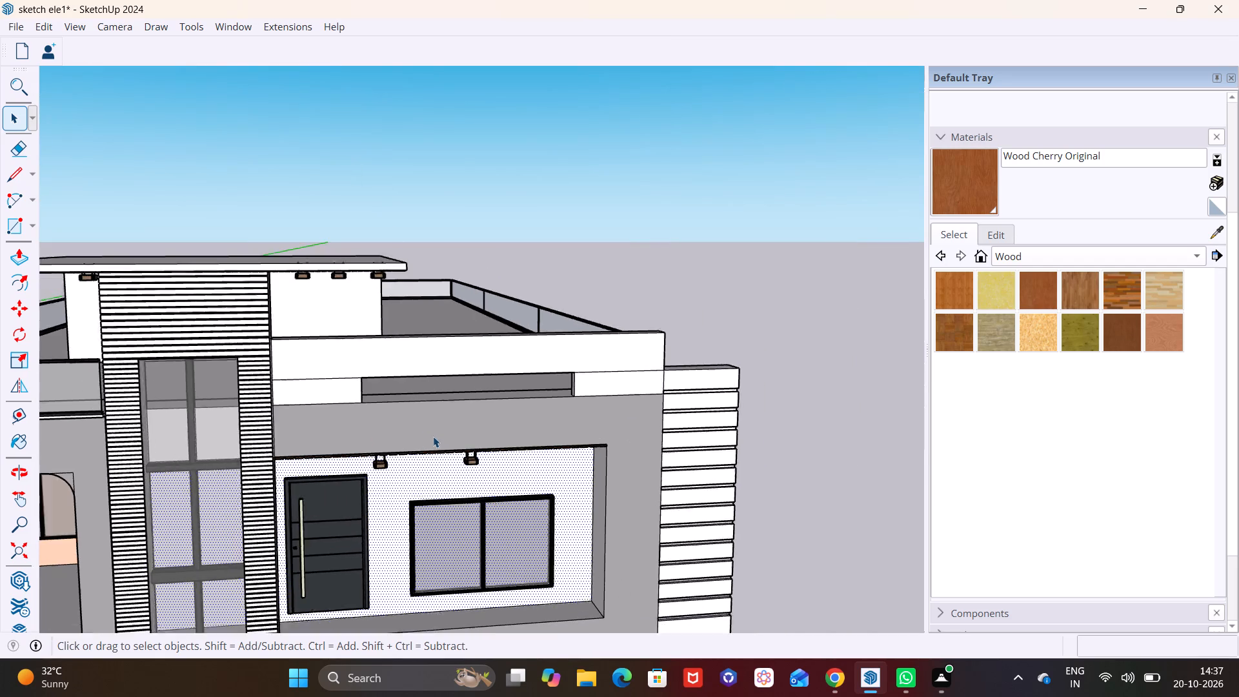
scroll(433, 436, up, 6)
middle_drag(436, 438, 526, 318)
scroll(518, 330, up, 1)
middle_drag(438, 423, 457, 342)
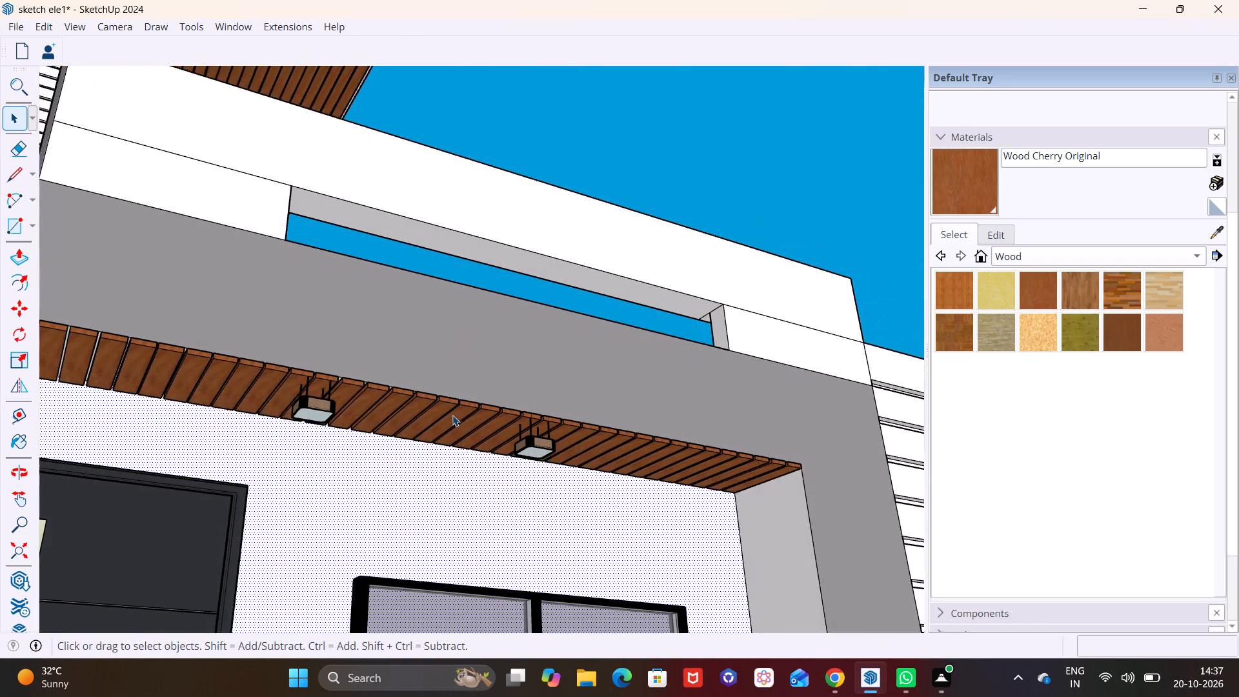
scroll(454, 437, up, 3)
click(258, 399)
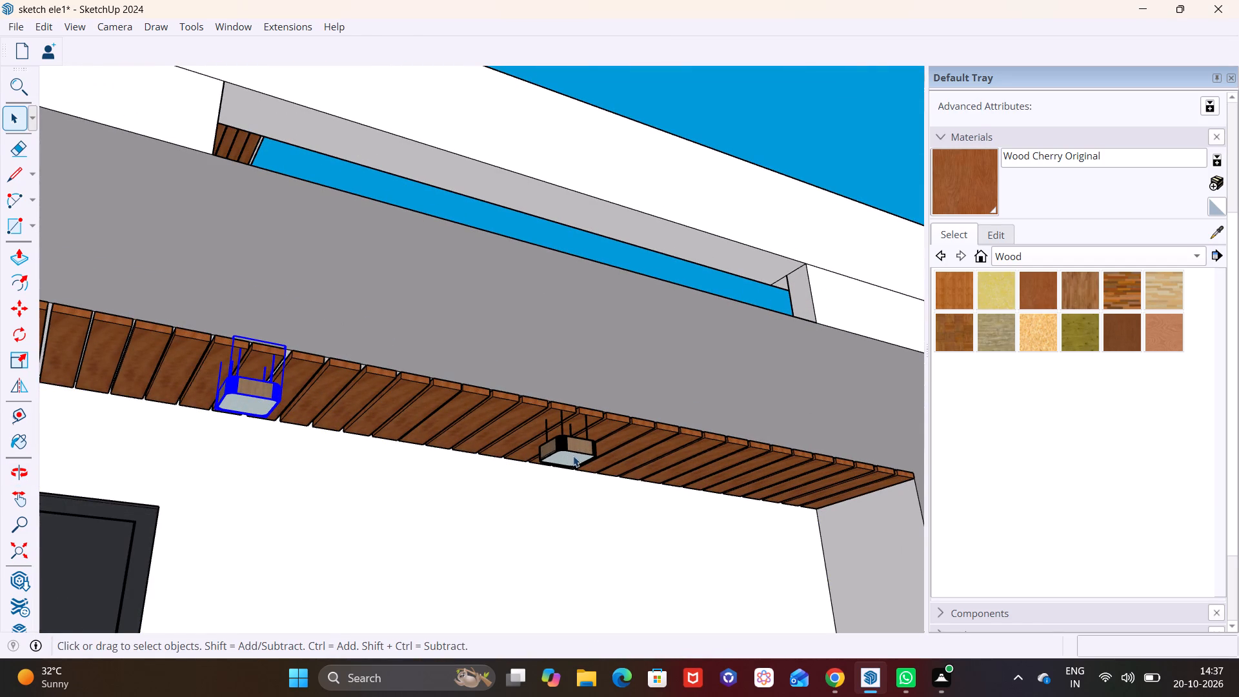
ctrl+click(576, 455)
key(m)
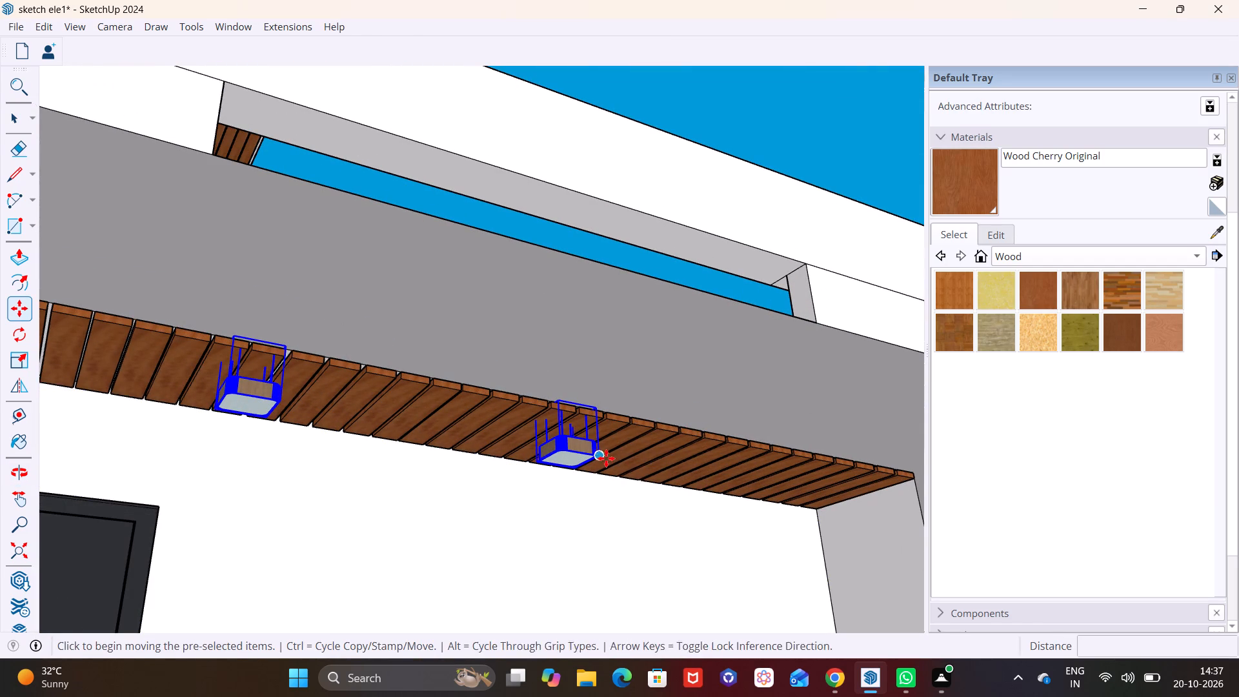
click(602, 456)
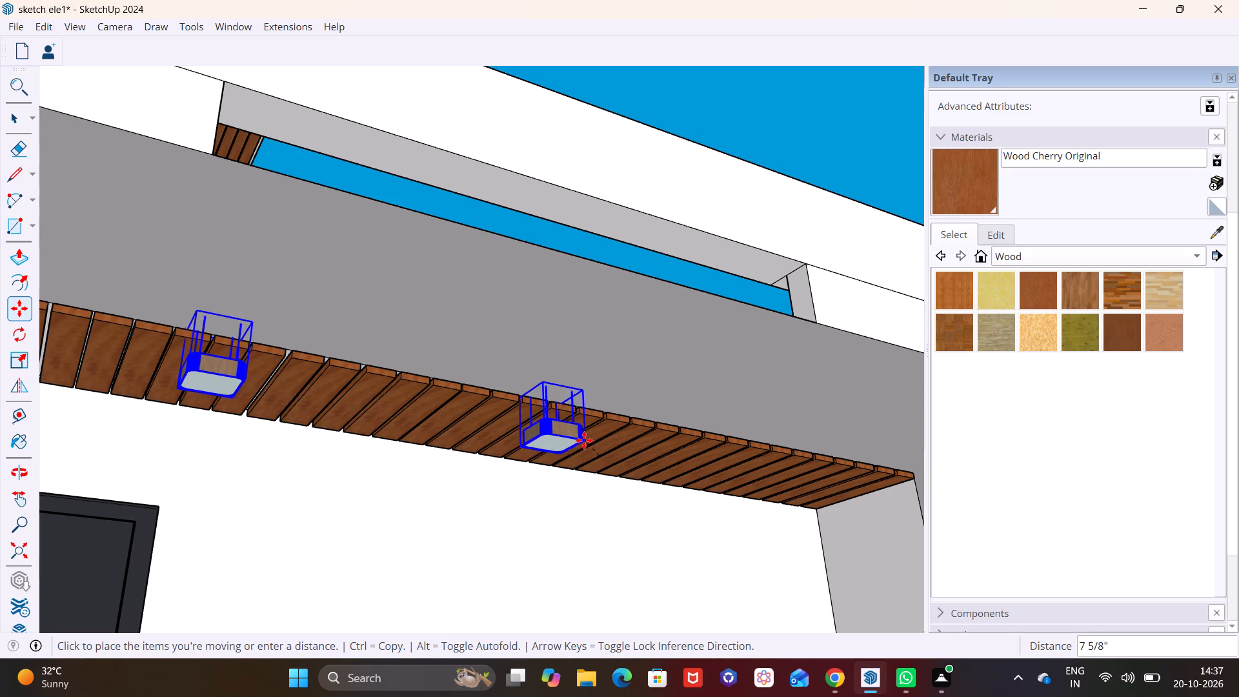
click(561, 450)
key(space)
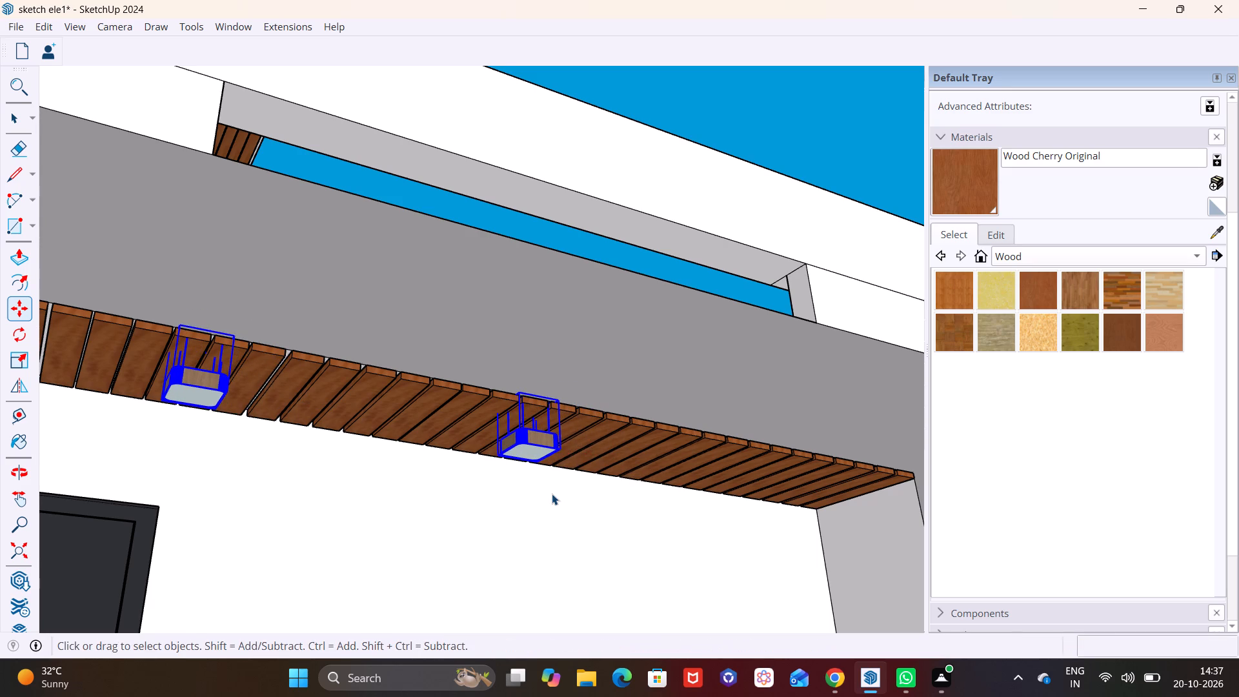
click(552, 494)
Move the lamp farther from the tower about 3' 11" along the slat ceiling, towards its outer end.
scroll(562, 481, down, 13)
middle_drag(561, 505, 530, 505)
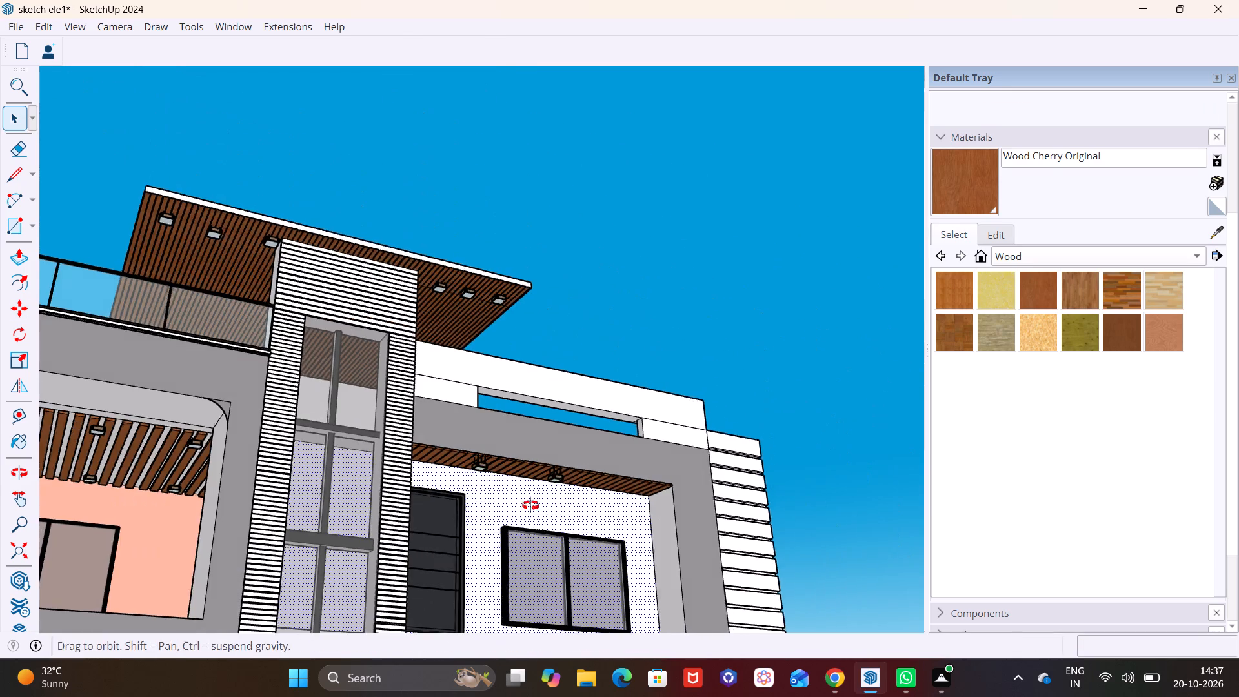
middle_drag(530, 505, 442, 520)
shift+middle_drag(499, 497, 697, 370)
scroll(700, 382, down, 3)
middle_drag(671, 407, 654, 410)
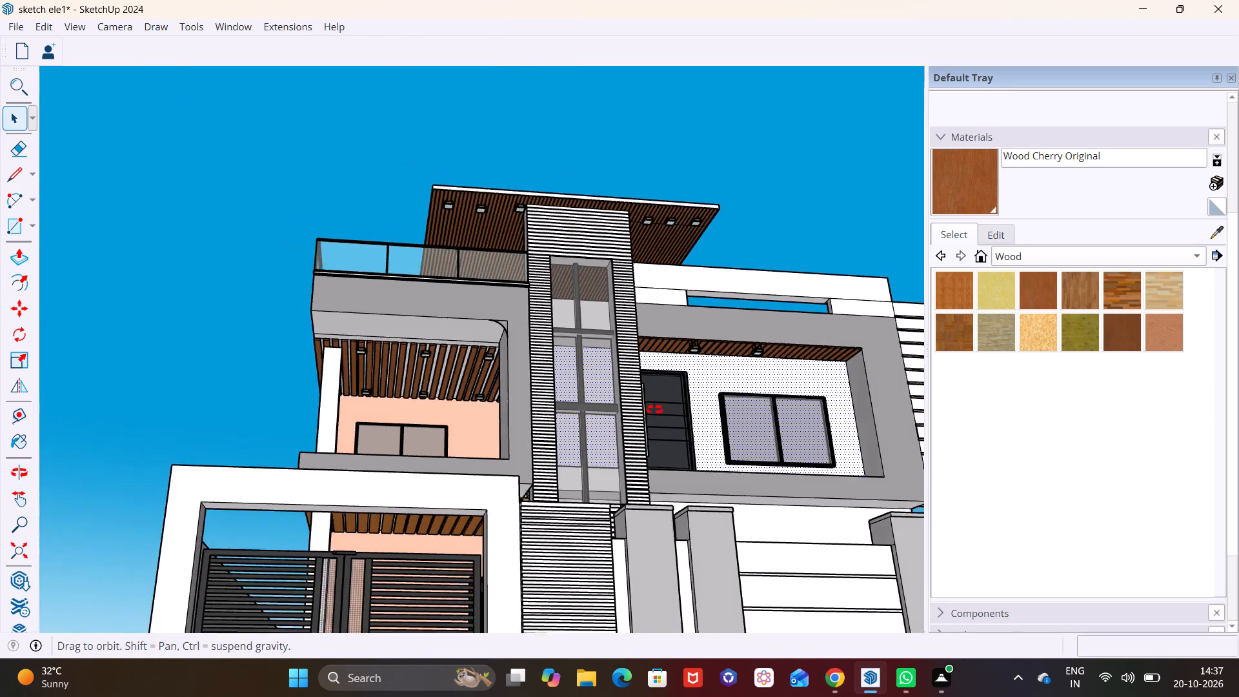
middle_drag(654, 410, 609, 438)
shift+middle_drag(808, 356, 461, 426)
scroll(427, 409, up, 5)
middle_drag(451, 406, 465, 401)
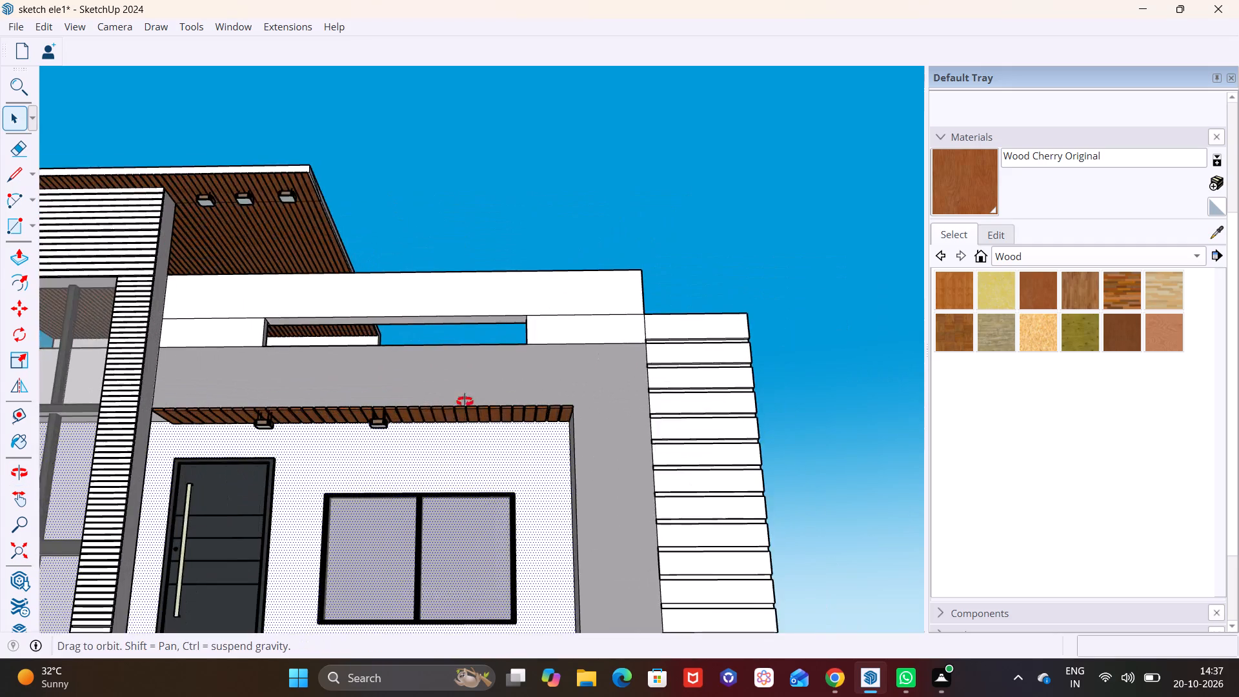
middle_drag(465, 401, 532, 345)
scroll(445, 379, up, 6)
click(361, 414)
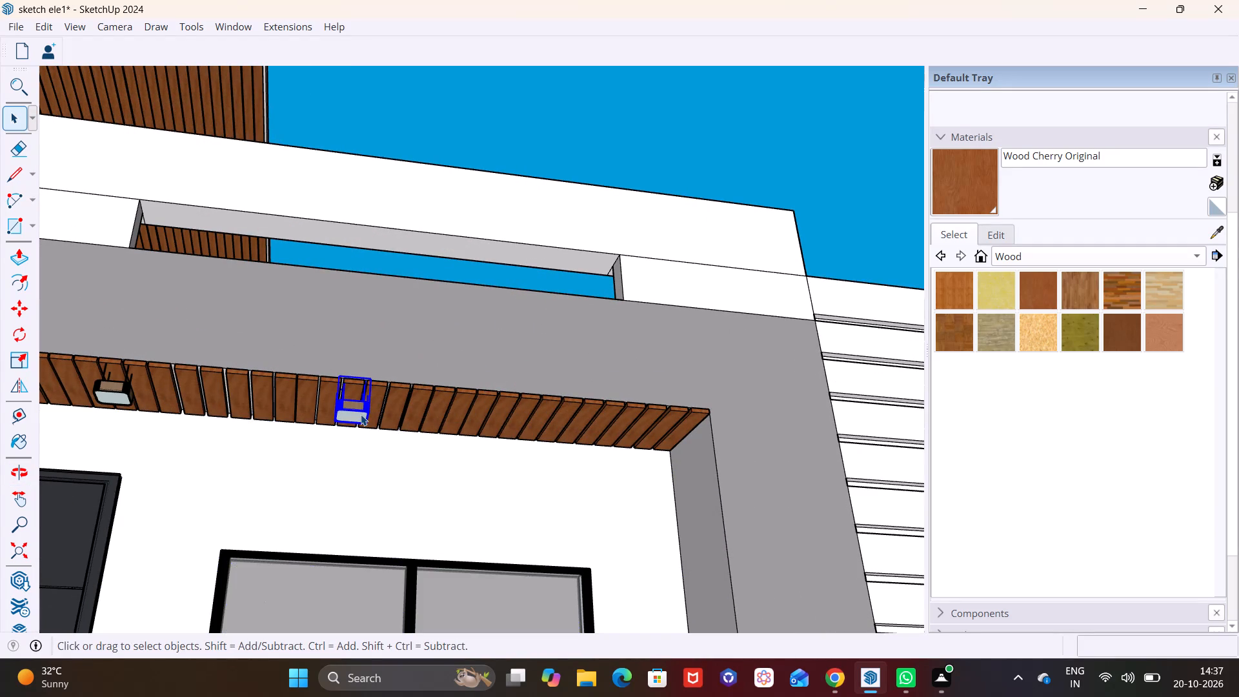
key(m)
click(368, 421)
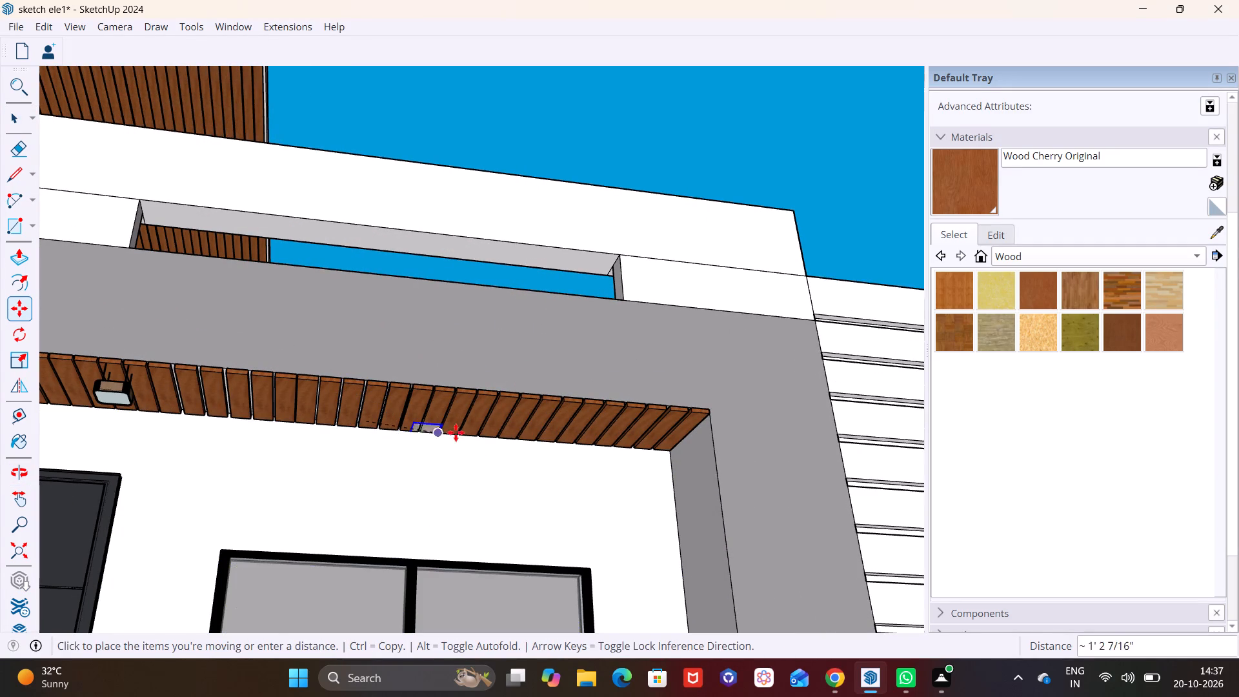
click(572, 433)
key(space)
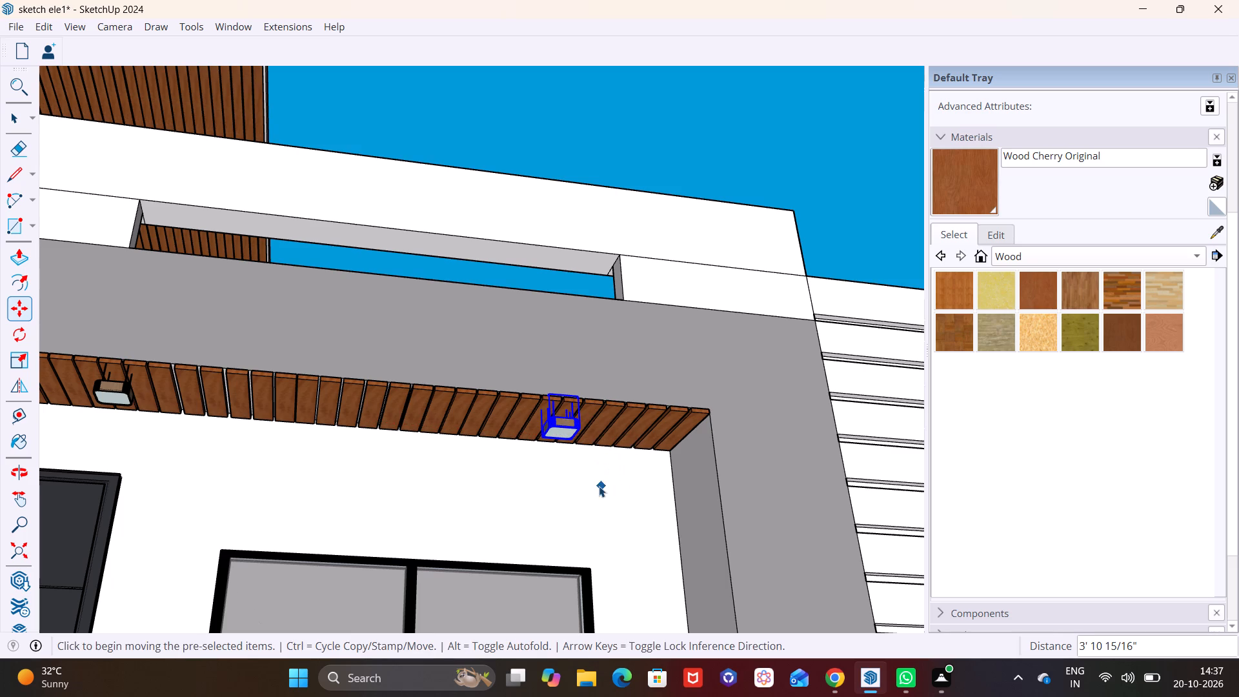
click(598, 486)
Raise the lamp near the dark door so its body sits close beneath the ceiling slats.
scroll(598, 486, down, 3)
middle_drag(595, 503, 524, 638)
scroll(485, 554, down, 2)
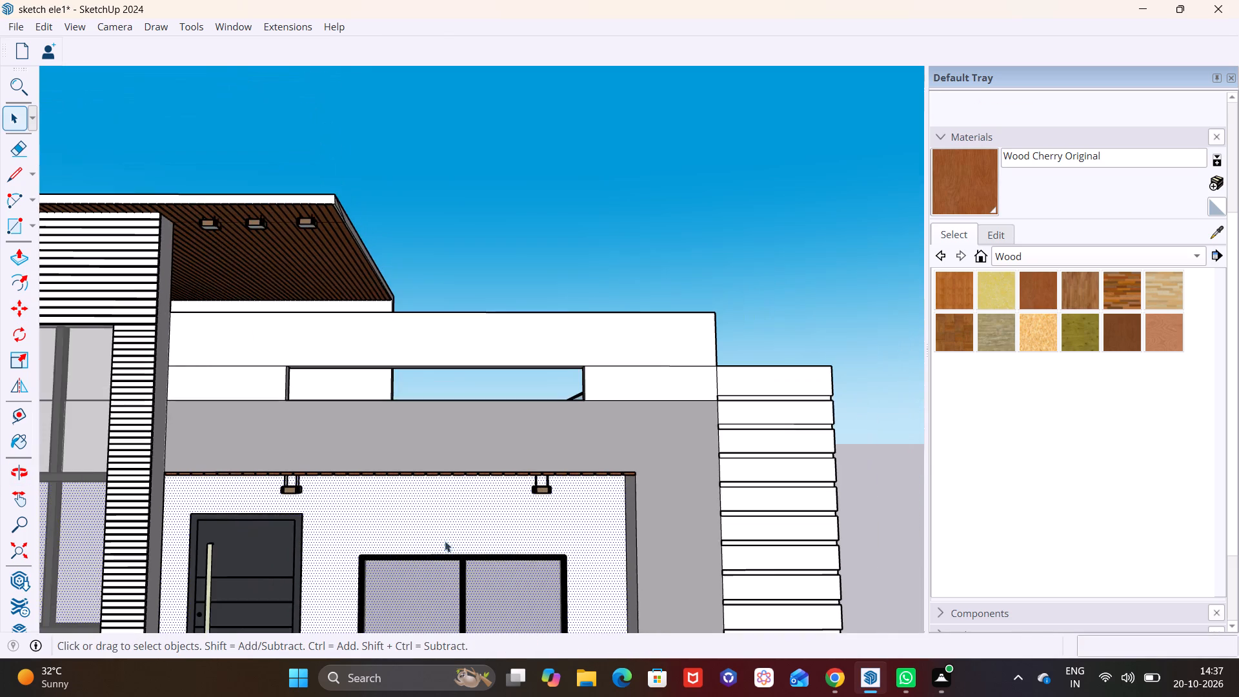
scroll(288, 474, up, 10)
click(310, 523)
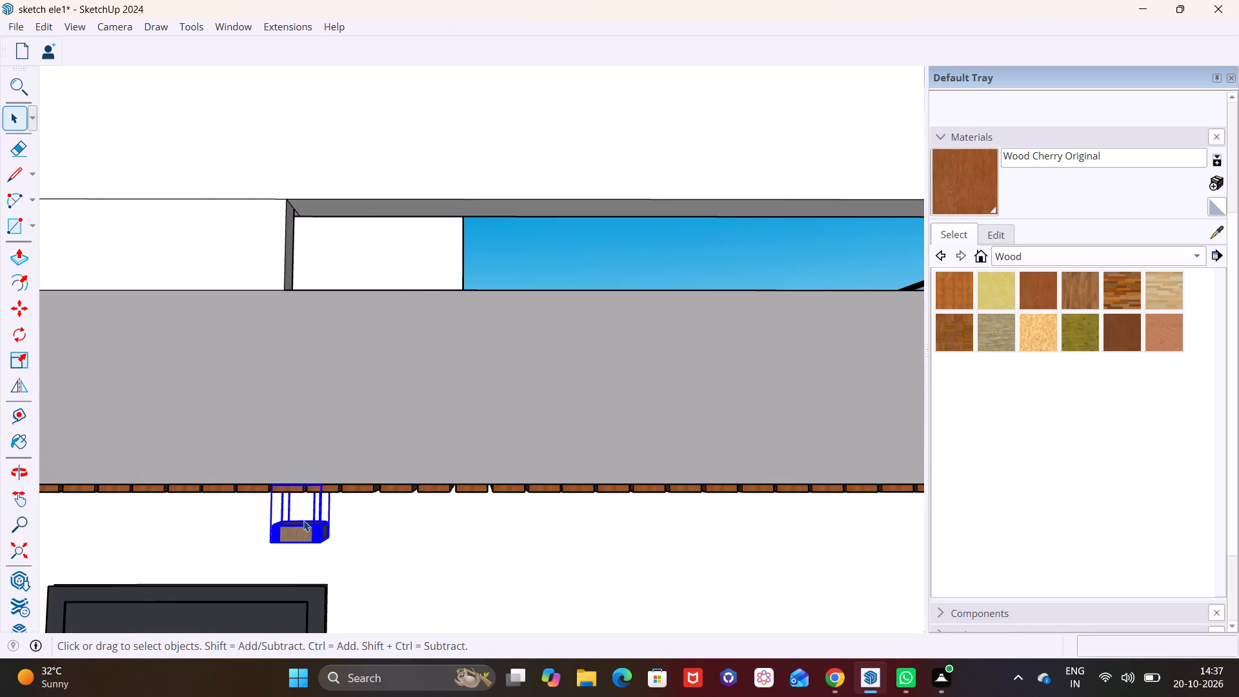
key(m)
click(325, 543)
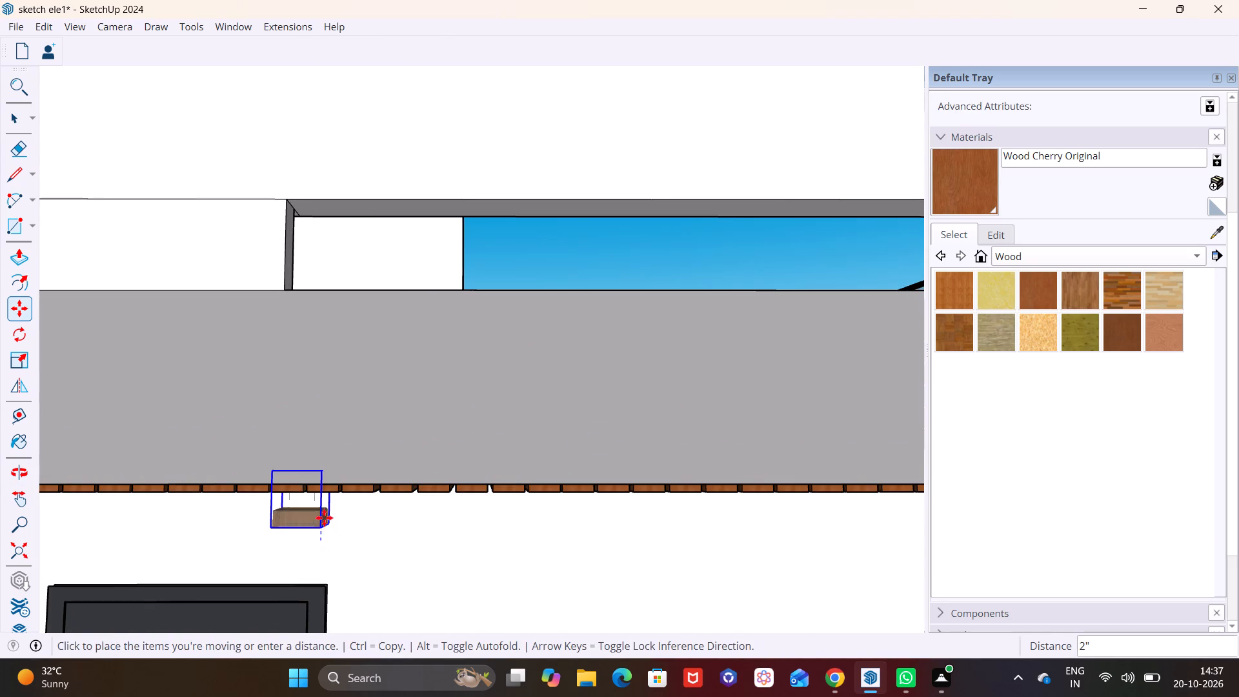
click(323, 511)
key(space)
click(370, 533)
Raise the lamp above the window about 4" towards the ceiling slats, level with the lamp near the door.
scroll(388, 528, down, 2)
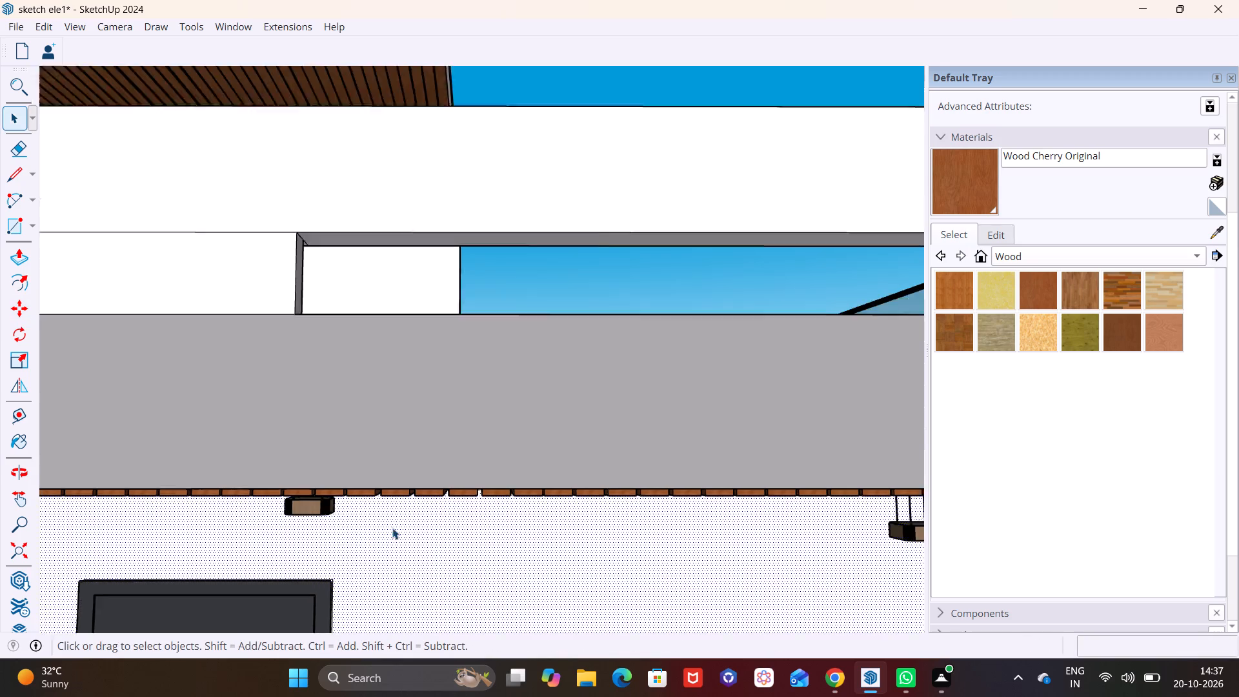
scroll(392, 528, down, 1)
click(811, 538)
key(m)
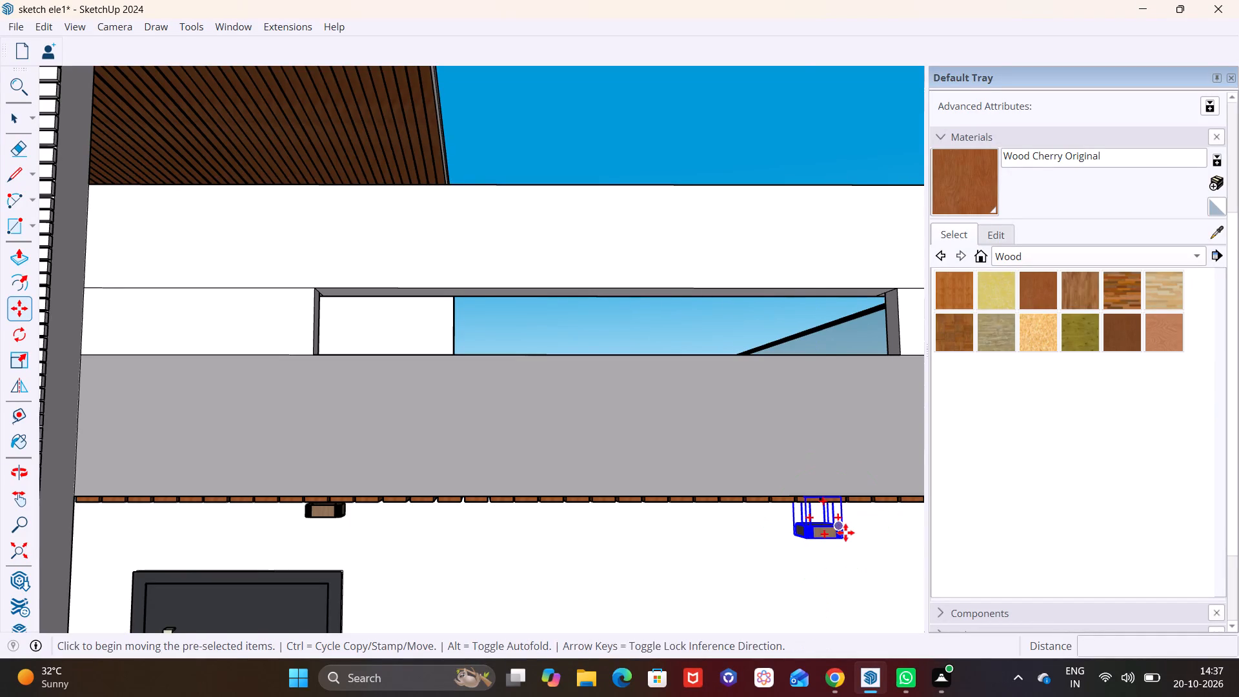
click(848, 533)
click(841, 517)
right_drag(841, 517, 792, 555)
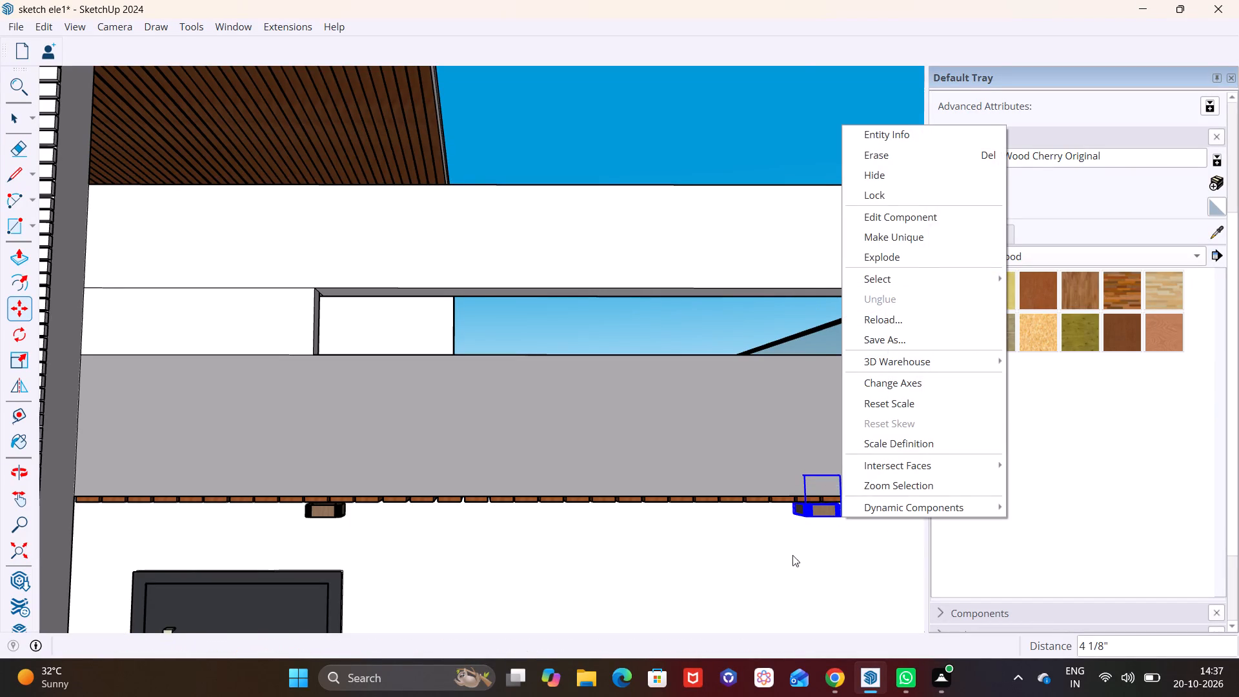
right_drag(792, 555, 782, 561)
key(space)
click(781, 561)
scroll(778, 549, down, 8)
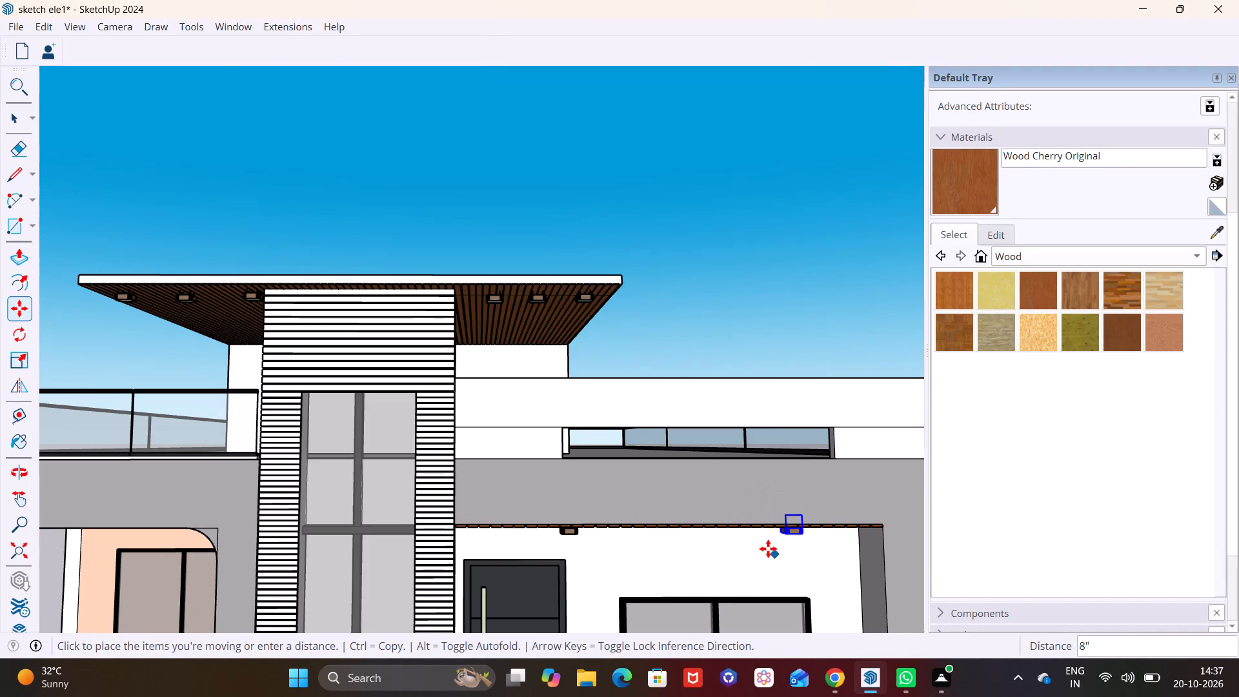
click(768, 551)
key(space)
click(771, 551)
Check the placement of the two raised lamps from below and across the whole front elevation.
scroll(807, 525, up, 4)
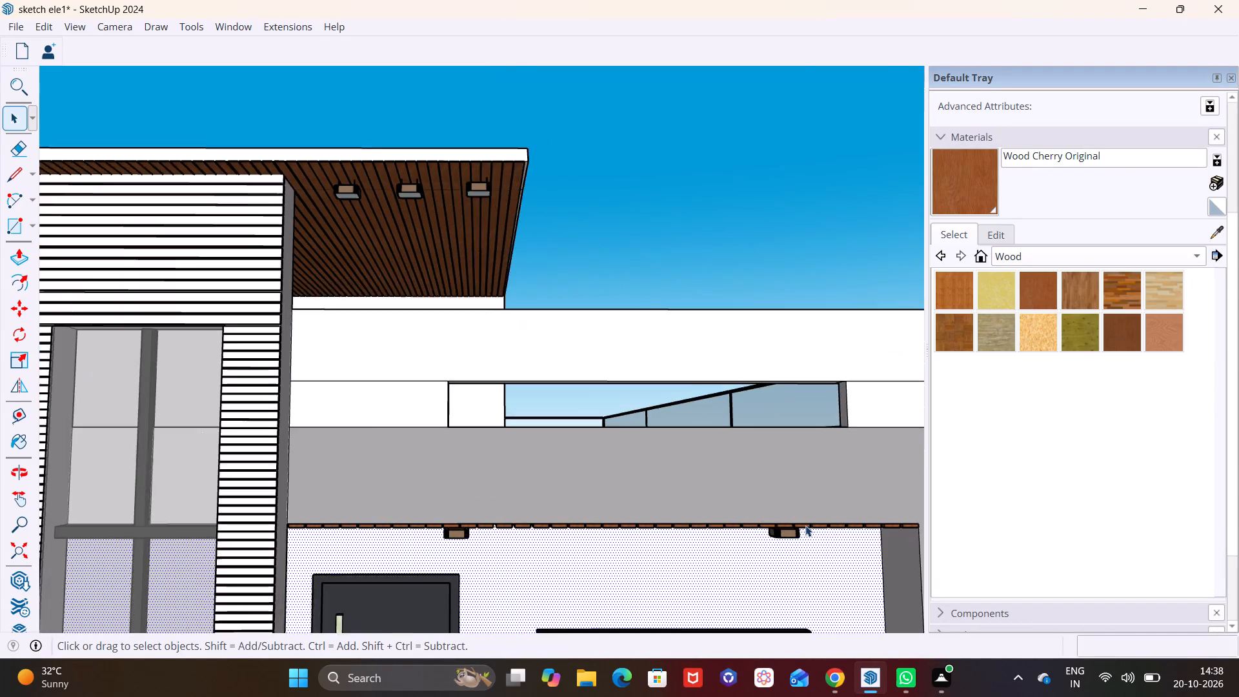
scroll(805, 525, up, 3)
scroll(596, 556, down, 1)
middle_drag(618, 545, 630, 412)
scroll(630, 438, down, 3)
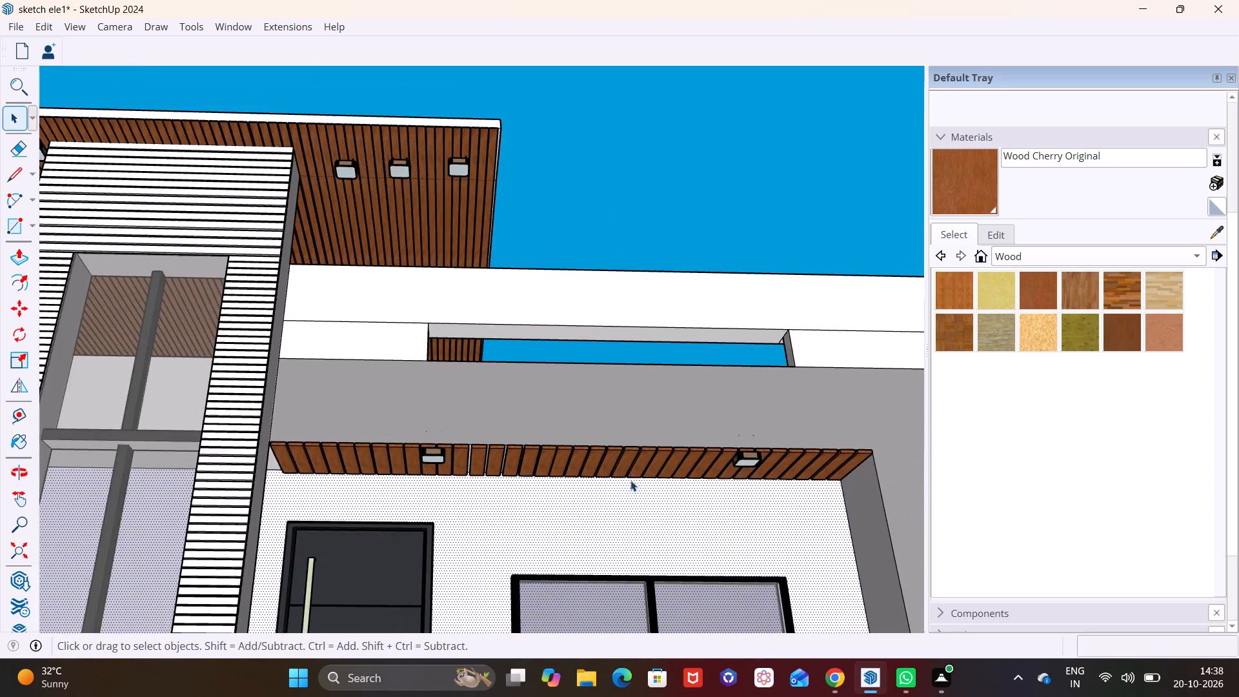
scroll(630, 480, down, 10)
shift+middle_drag(591, 541, 618, 394)
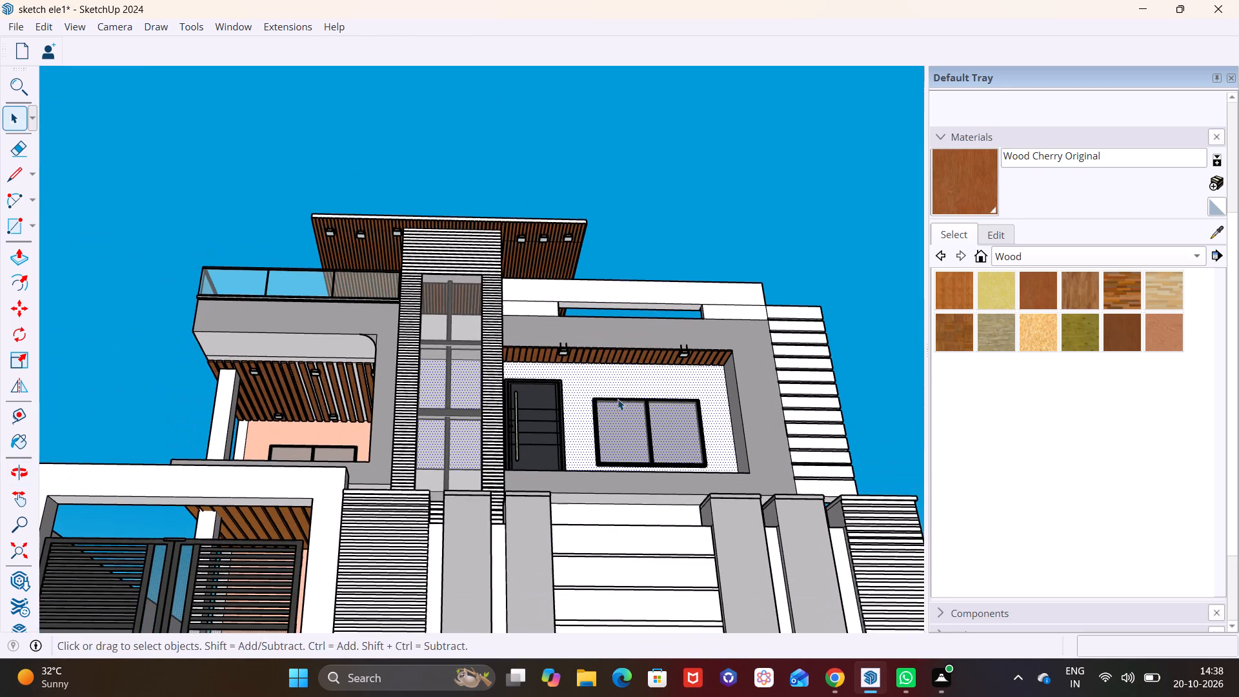
Look over the house's front elevation from below, straight on and from both sides.
middle_drag(618, 399, 590, 476)
scroll(596, 489, down, 2)
shift+middle_drag(602, 509, 634, 376)
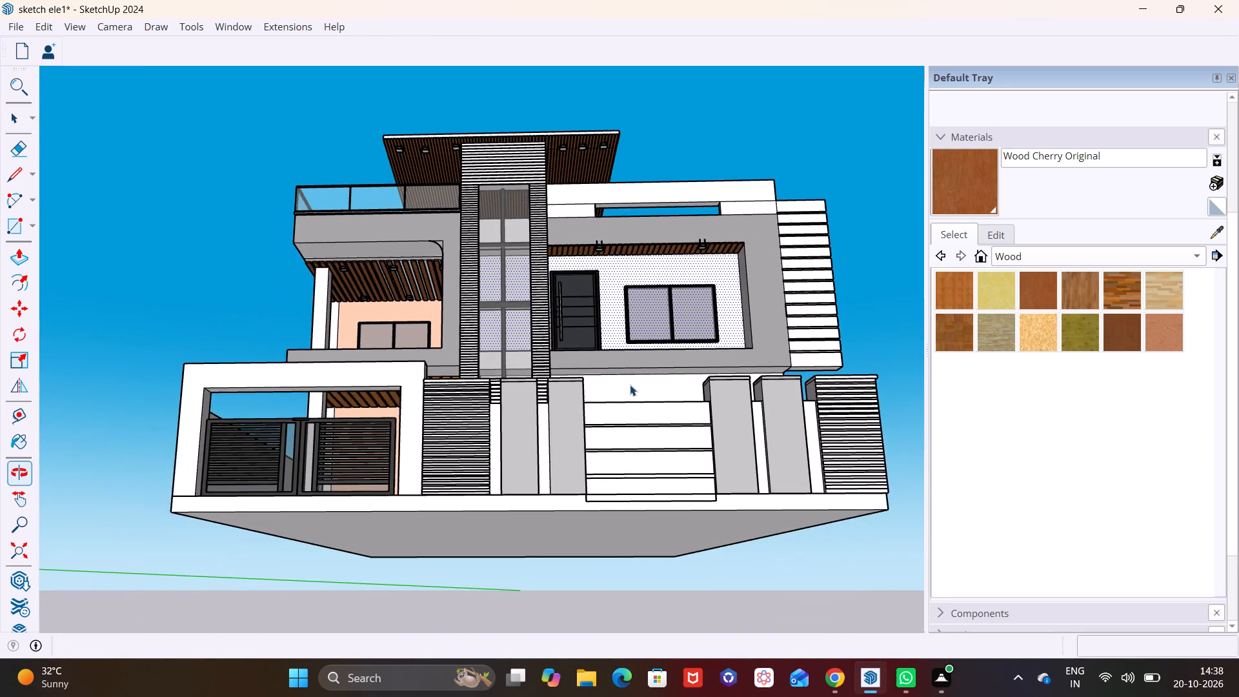
middle_drag(630, 385, 634, 506)
shift+middle_drag(645, 472, 649, 409)
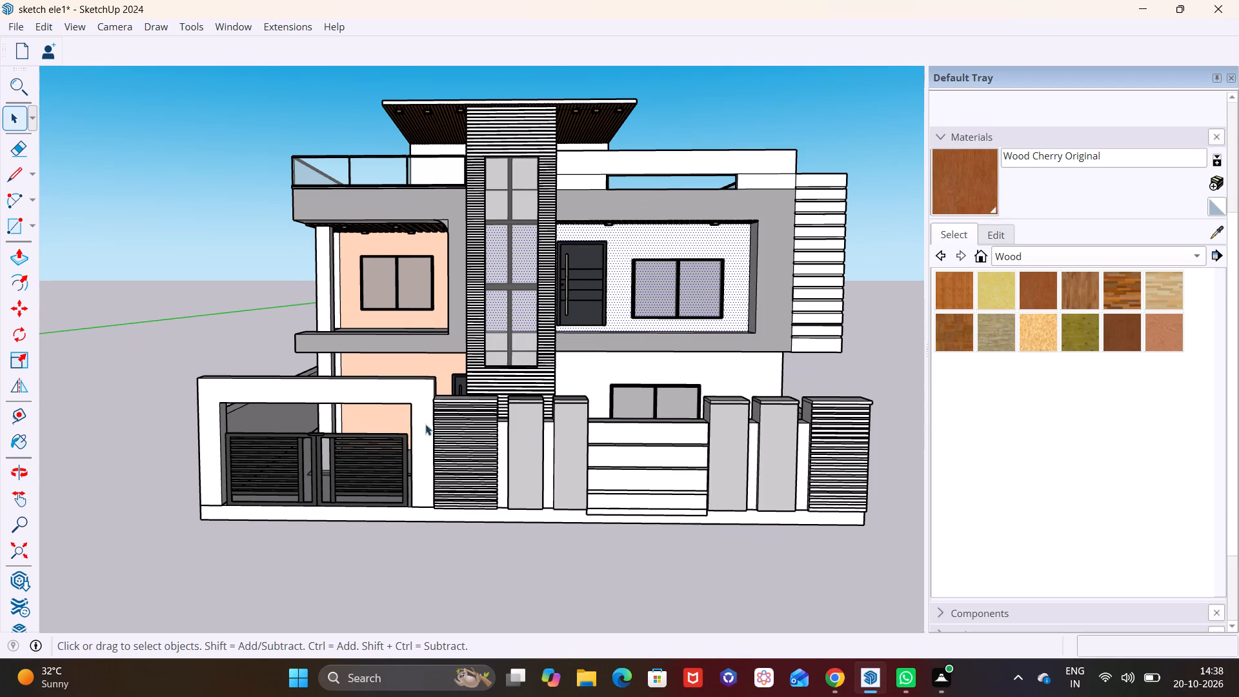
middle_drag(474, 348, 523, 338)
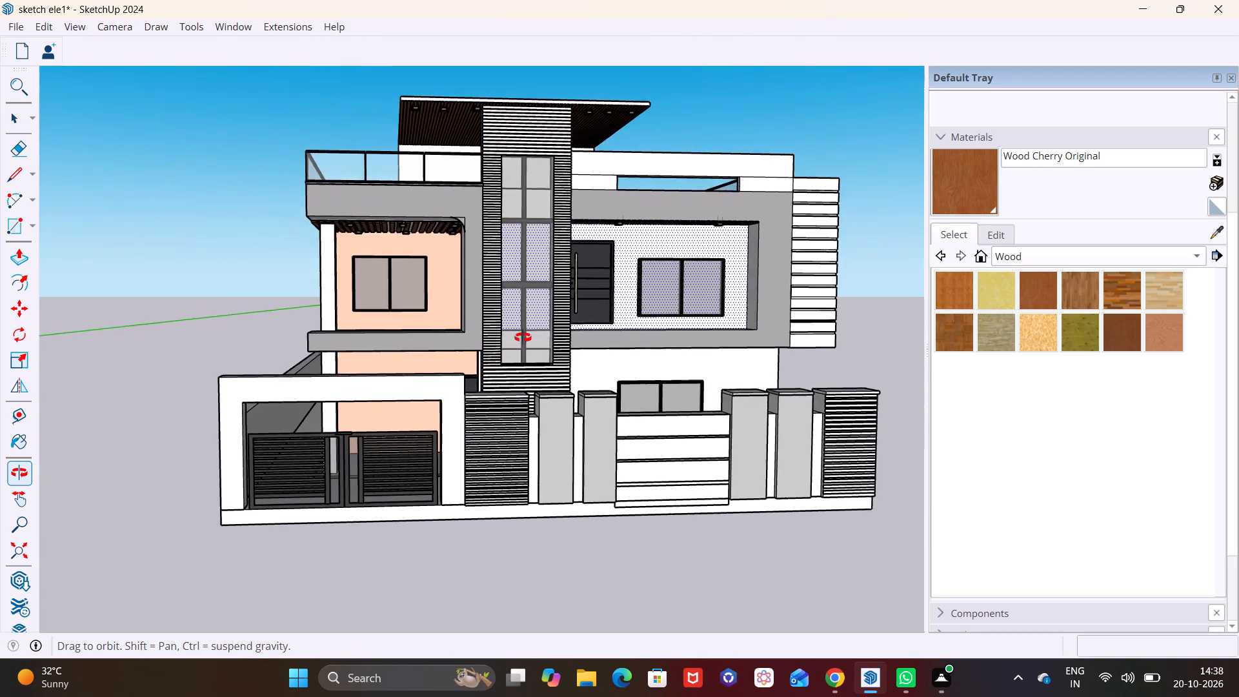
middle_drag(523, 338, 401, 370)
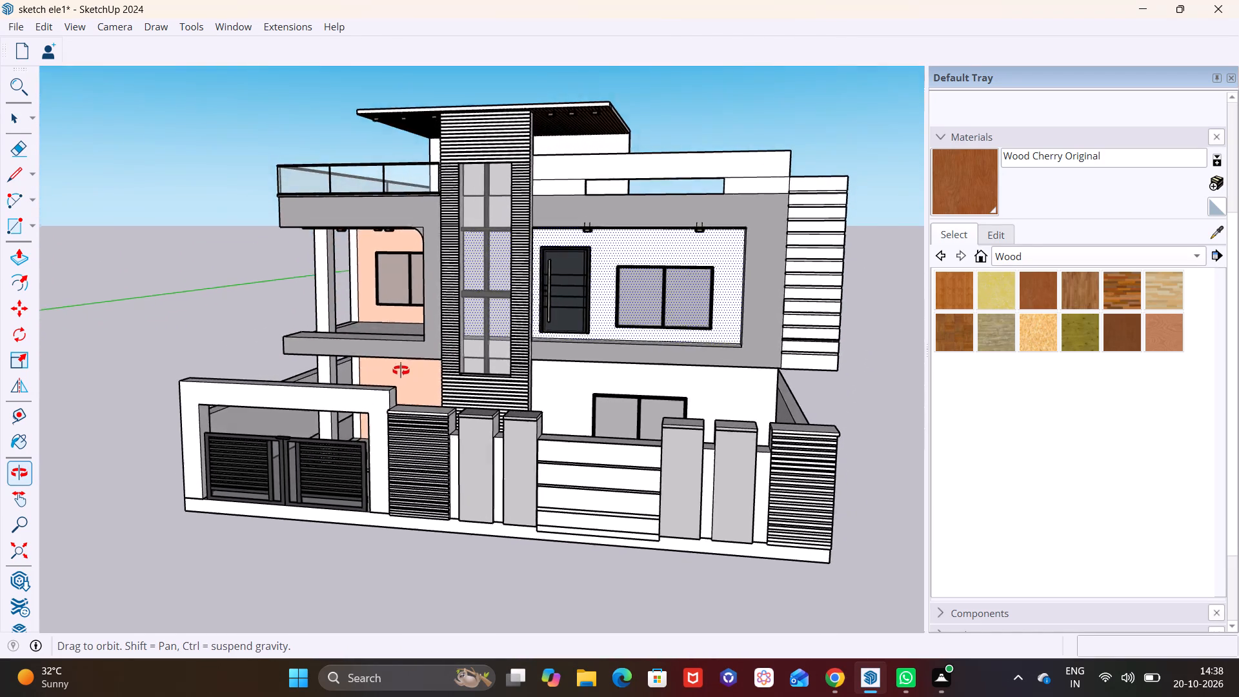
middle_drag(401, 370, 522, 367)
scroll(403, 470, down, 1)
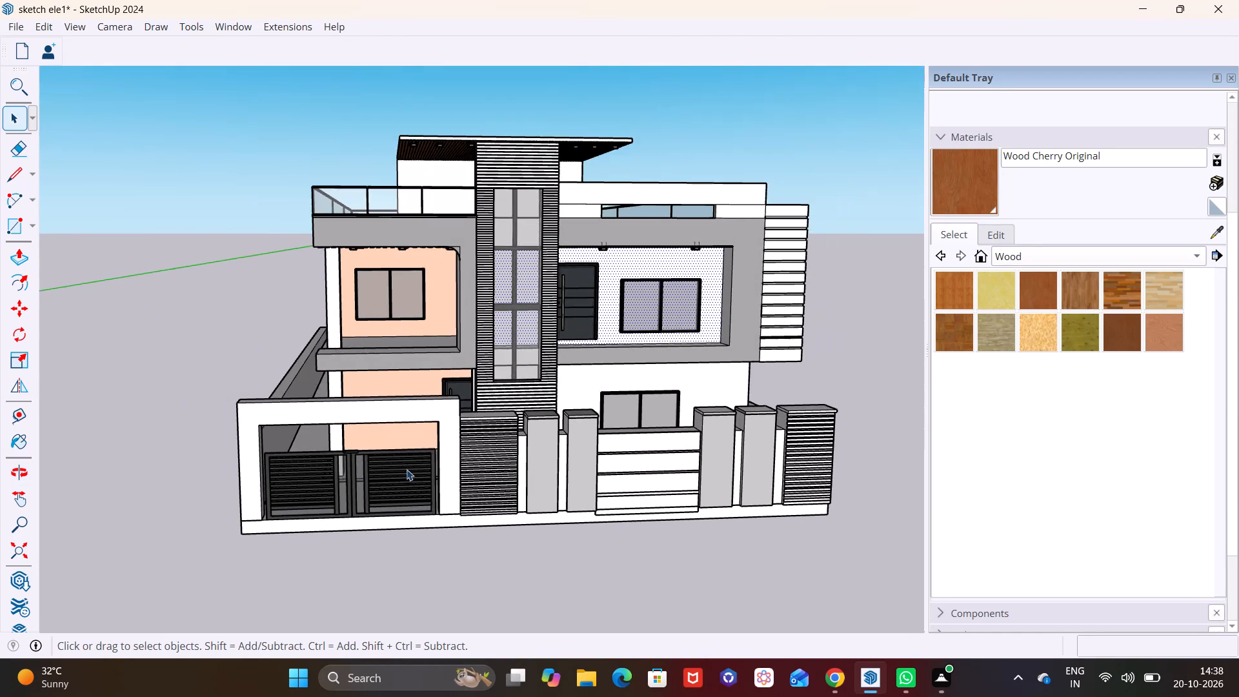
Open the base slab group and push/pull its front face outward to extend the paving before the gate and compound wall.
shift+middle_drag(407, 468, 382, 342)
middle_drag(377, 349, 356, 399)
middle_drag(287, 425, 285, 425)
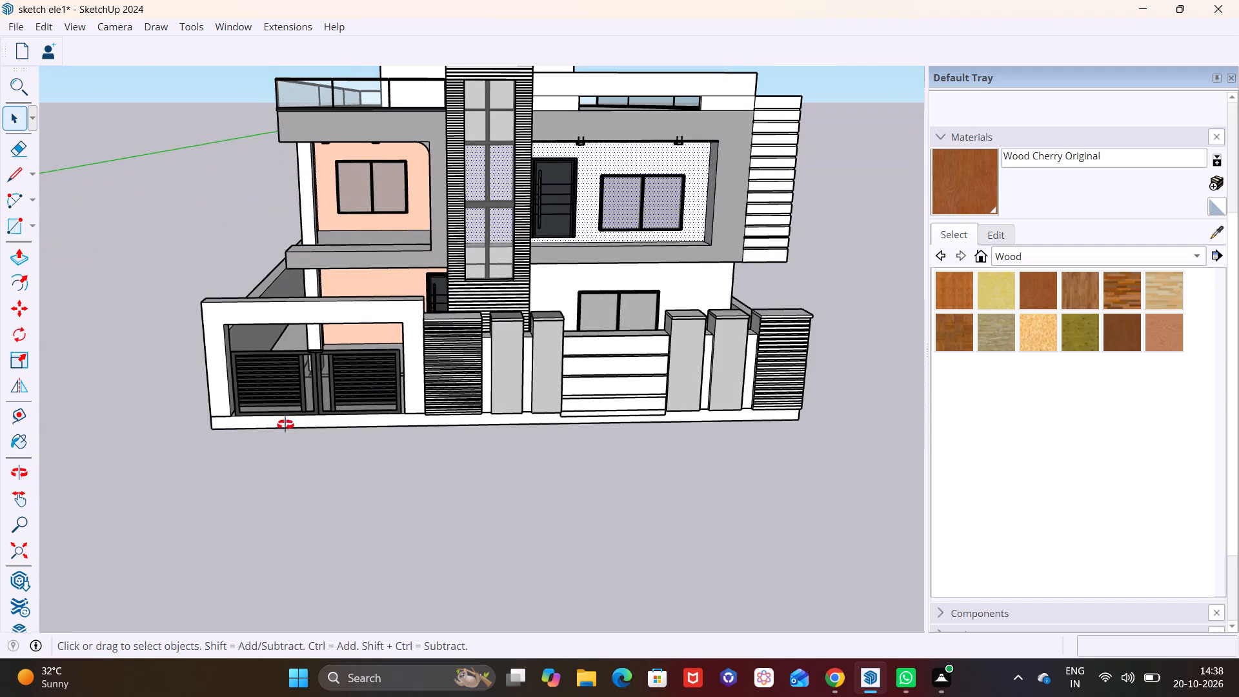
middle_drag(285, 425, 443, 456)
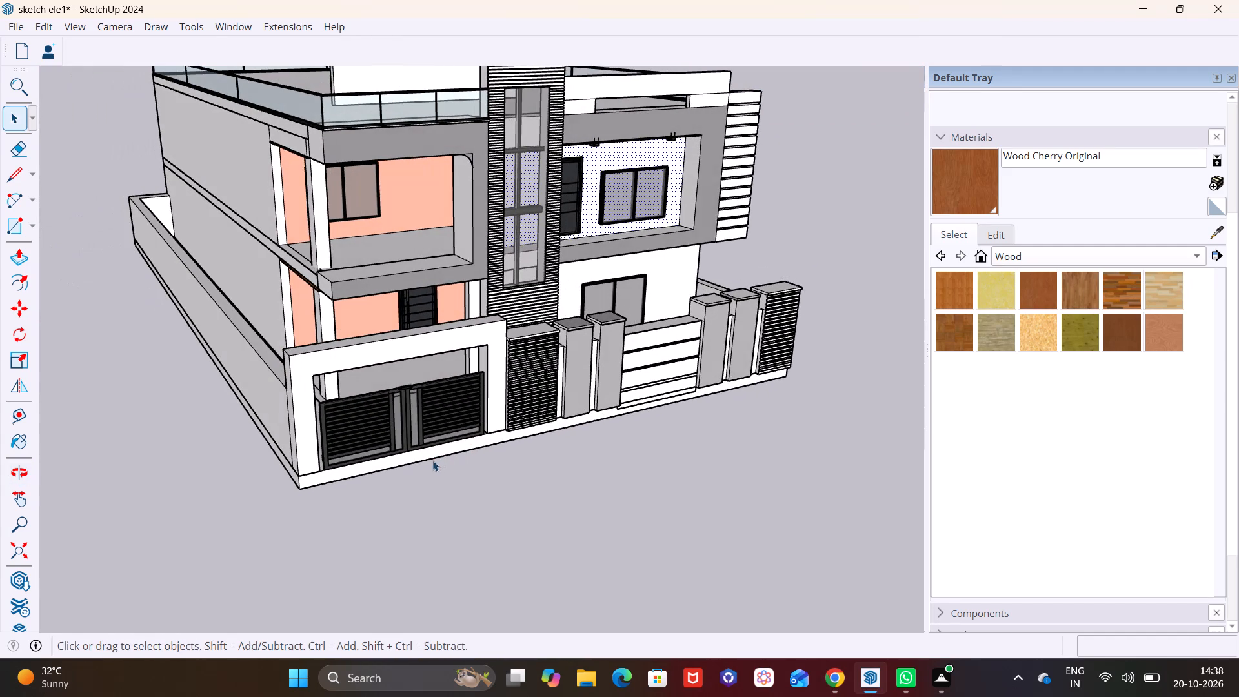
click(434, 454)
double_click(434, 454)
click(444, 448)
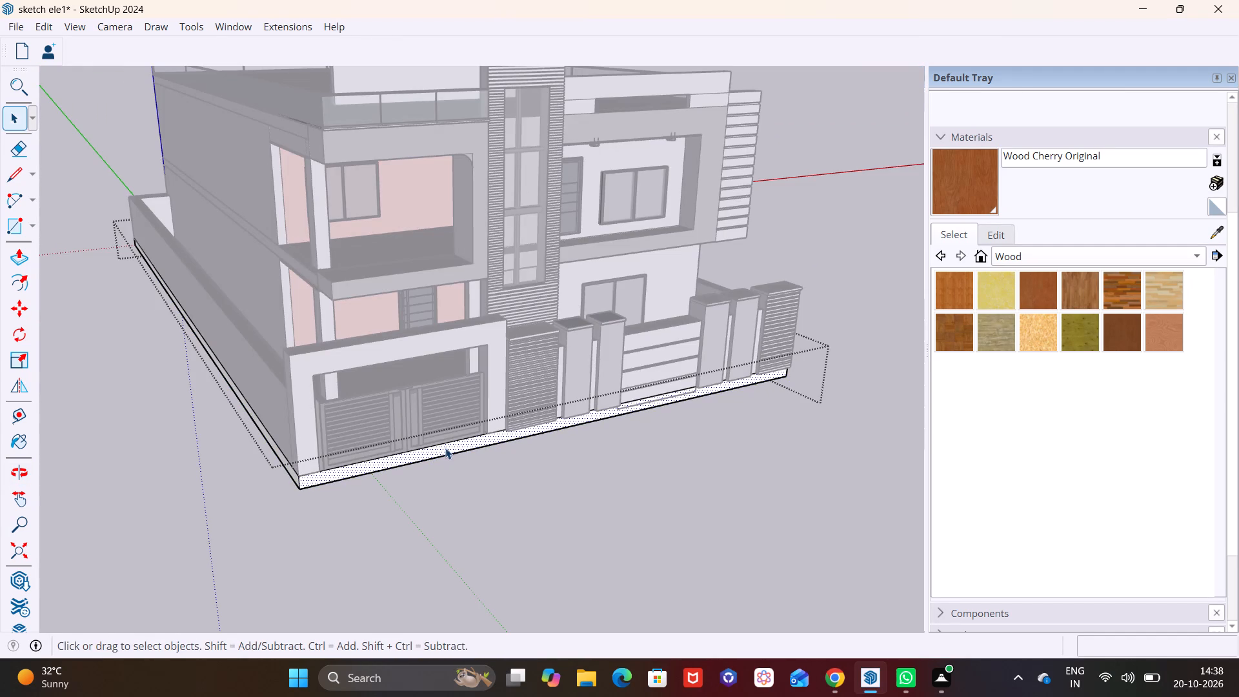
click(19, 256)
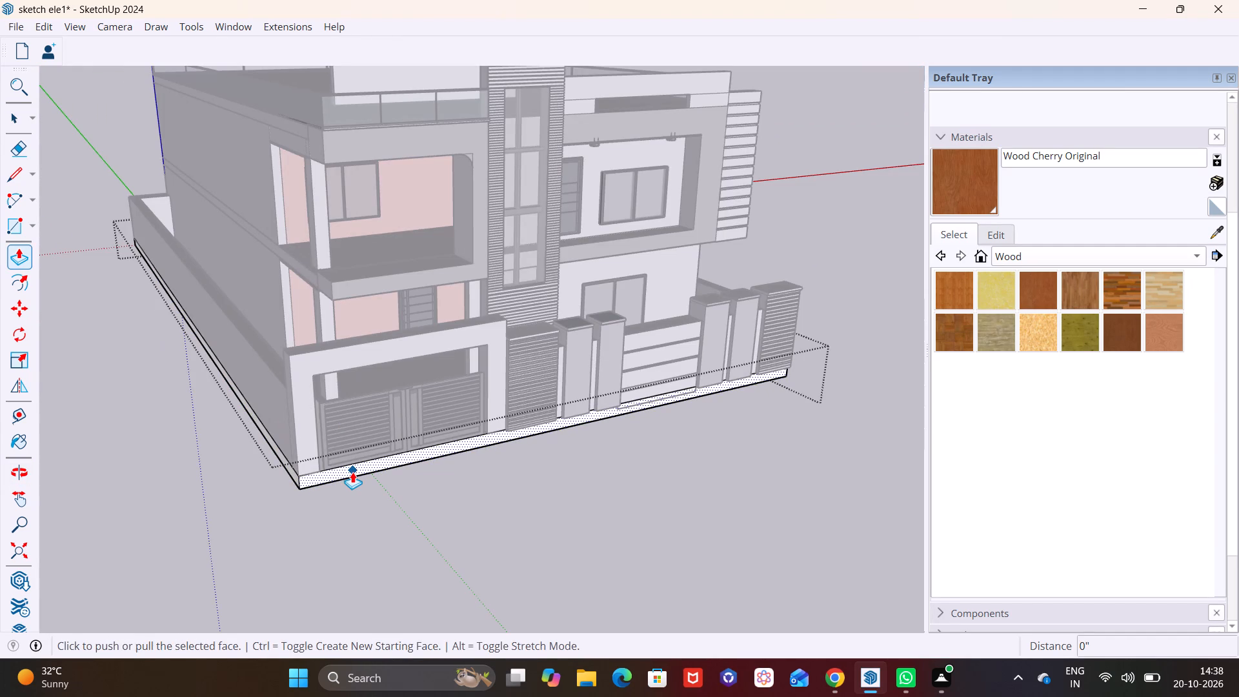
click(352, 471)
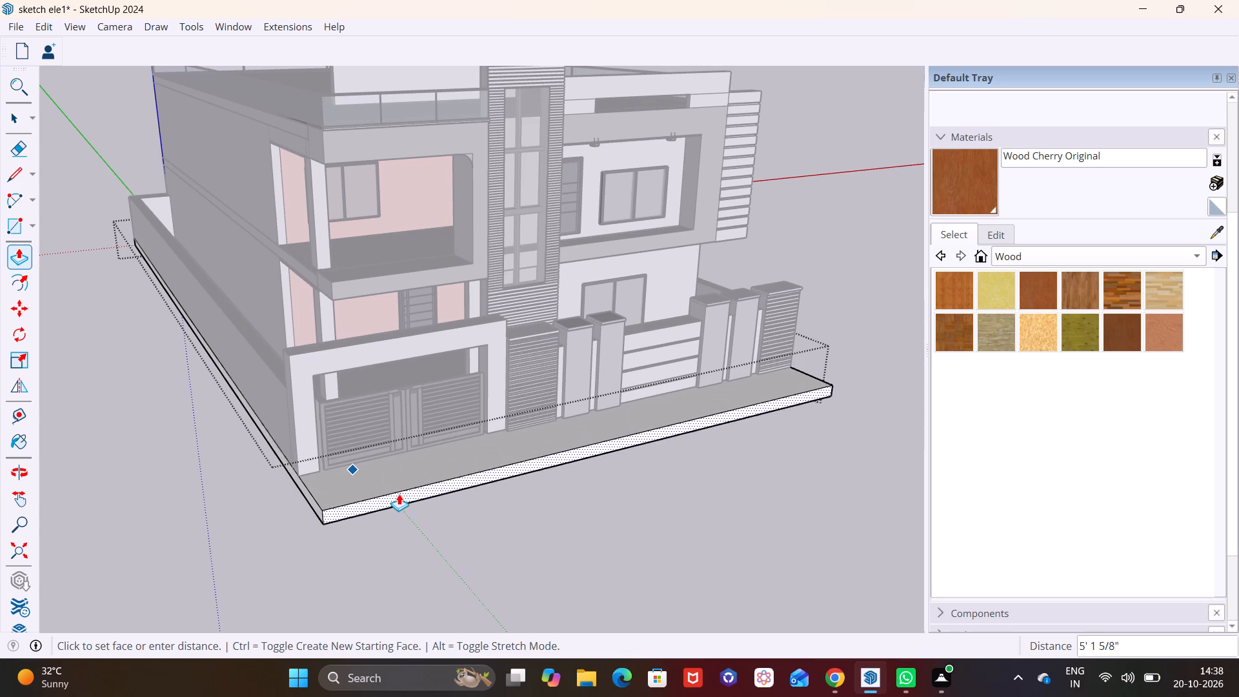
click(413, 501)
key(space)
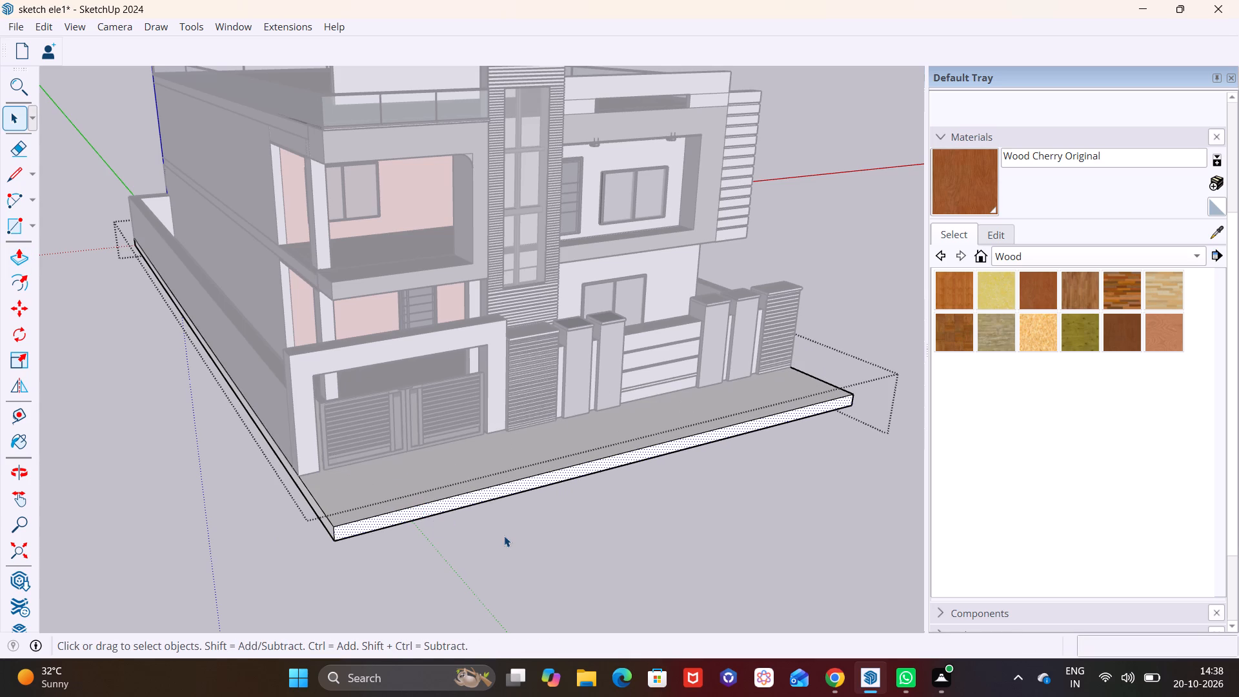
click(504, 536)
click(513, 542)
double_click(572, 541)
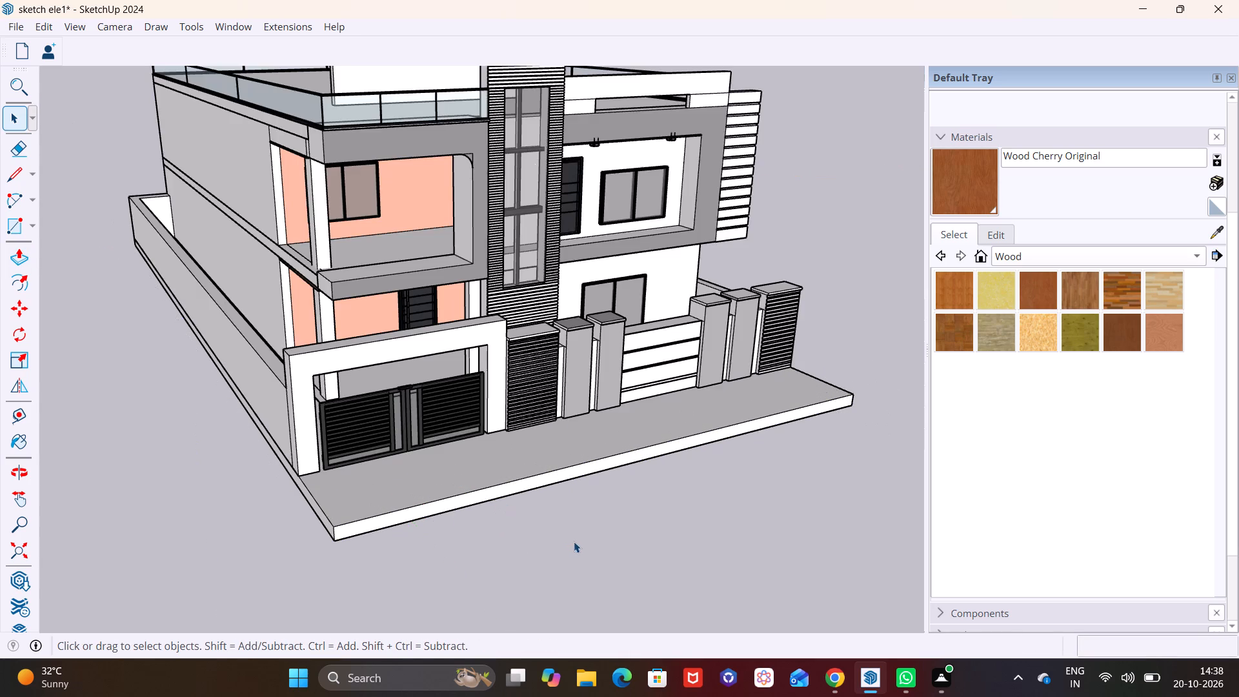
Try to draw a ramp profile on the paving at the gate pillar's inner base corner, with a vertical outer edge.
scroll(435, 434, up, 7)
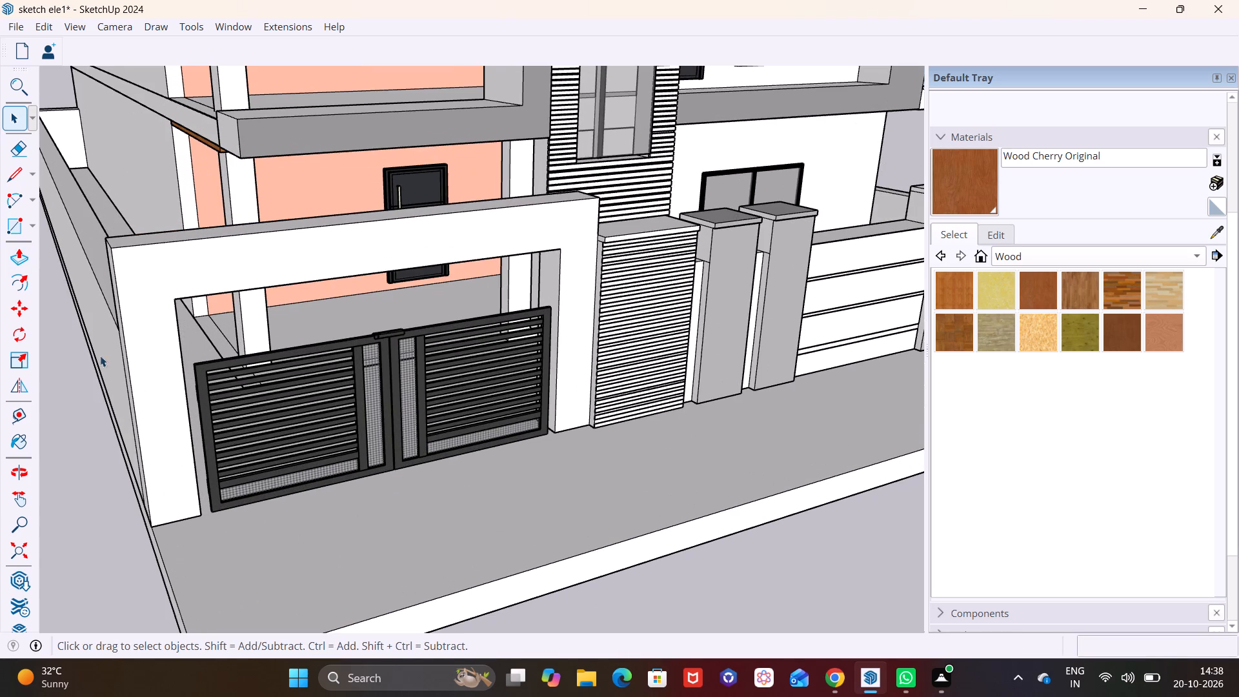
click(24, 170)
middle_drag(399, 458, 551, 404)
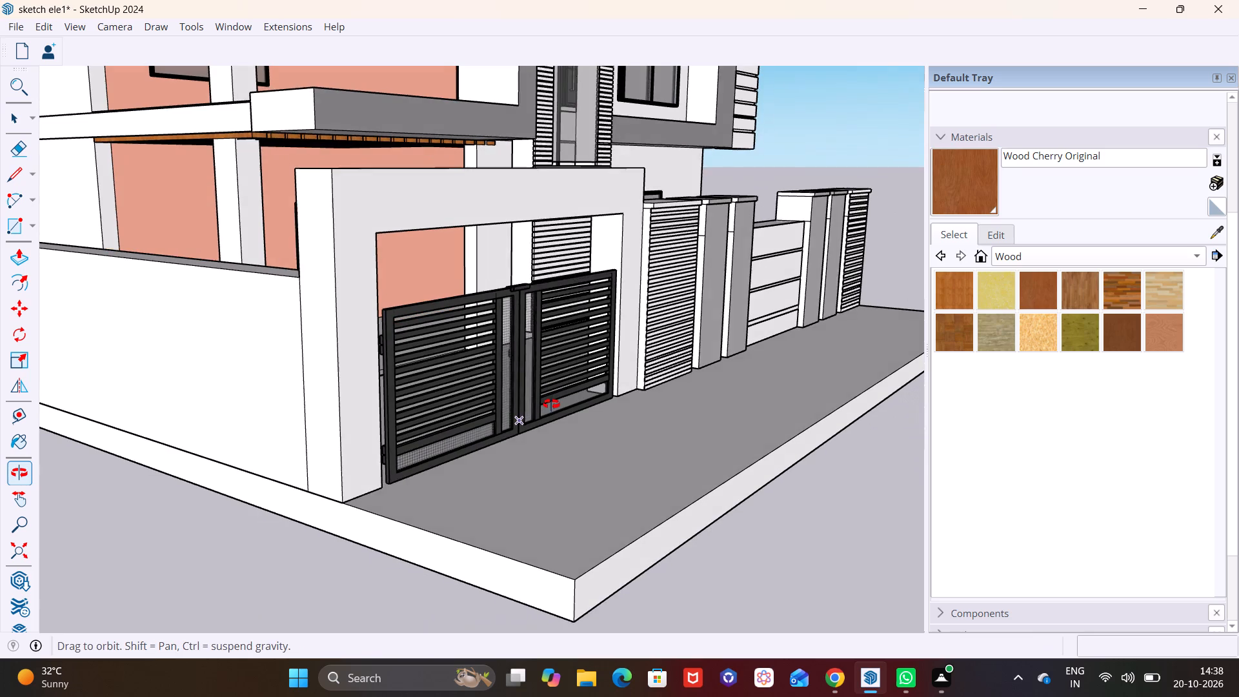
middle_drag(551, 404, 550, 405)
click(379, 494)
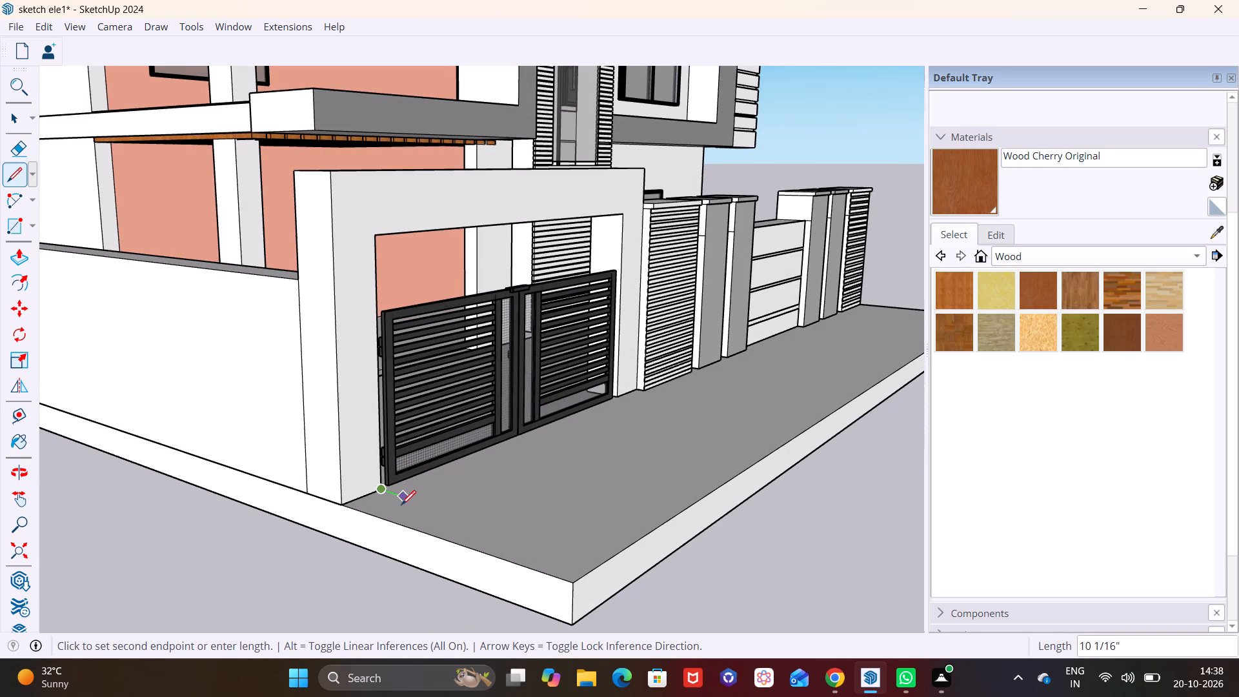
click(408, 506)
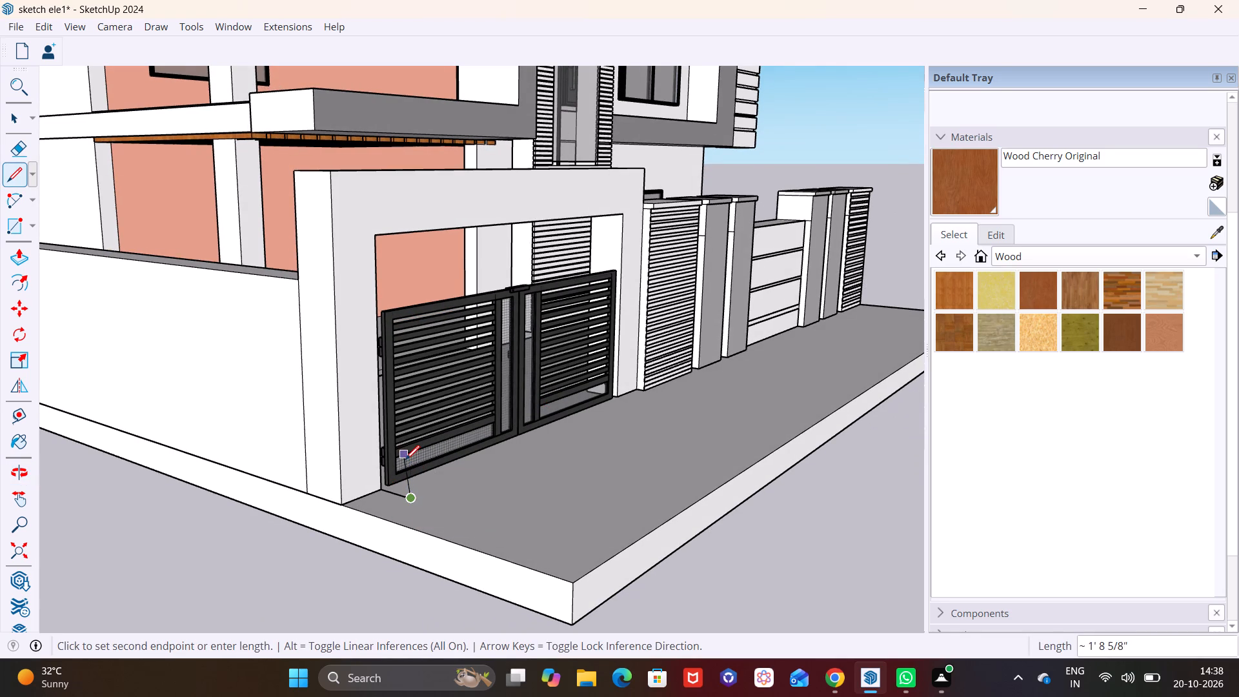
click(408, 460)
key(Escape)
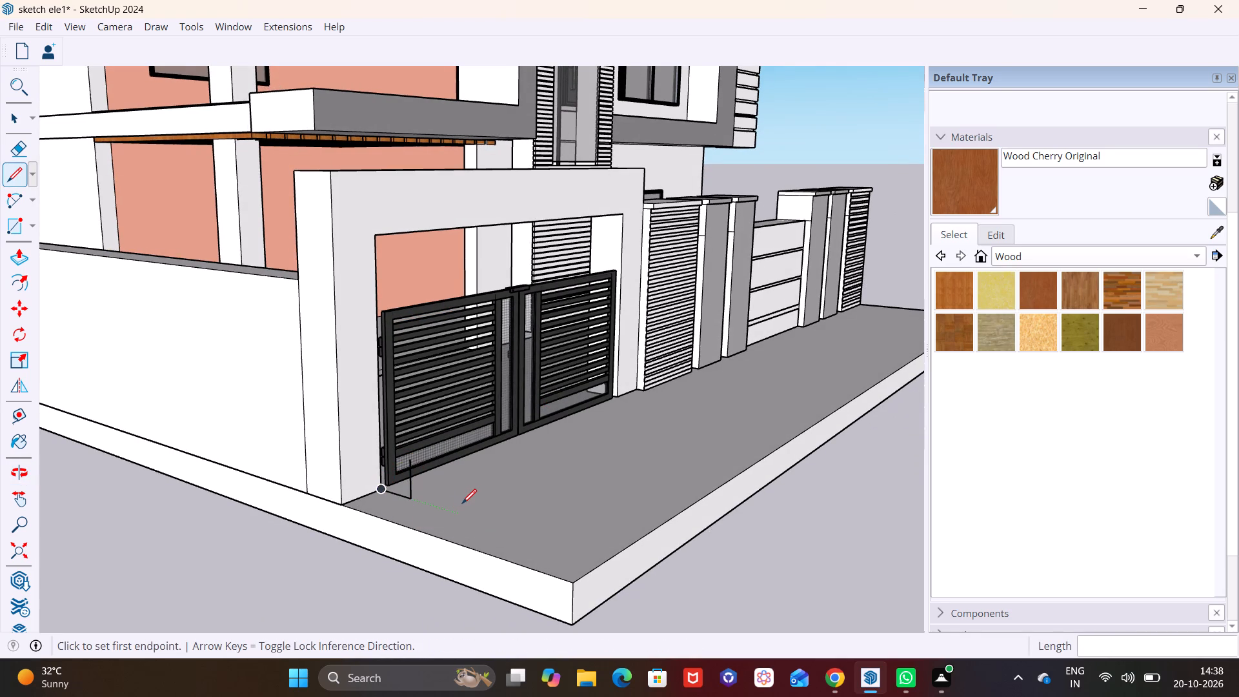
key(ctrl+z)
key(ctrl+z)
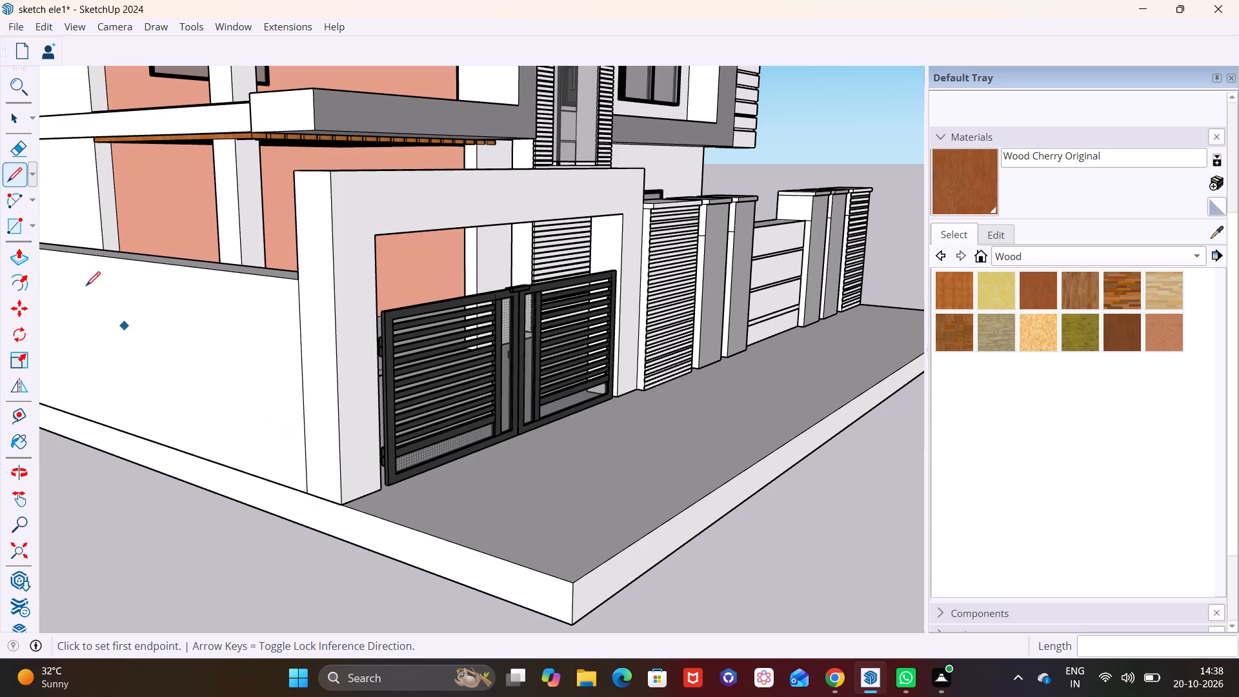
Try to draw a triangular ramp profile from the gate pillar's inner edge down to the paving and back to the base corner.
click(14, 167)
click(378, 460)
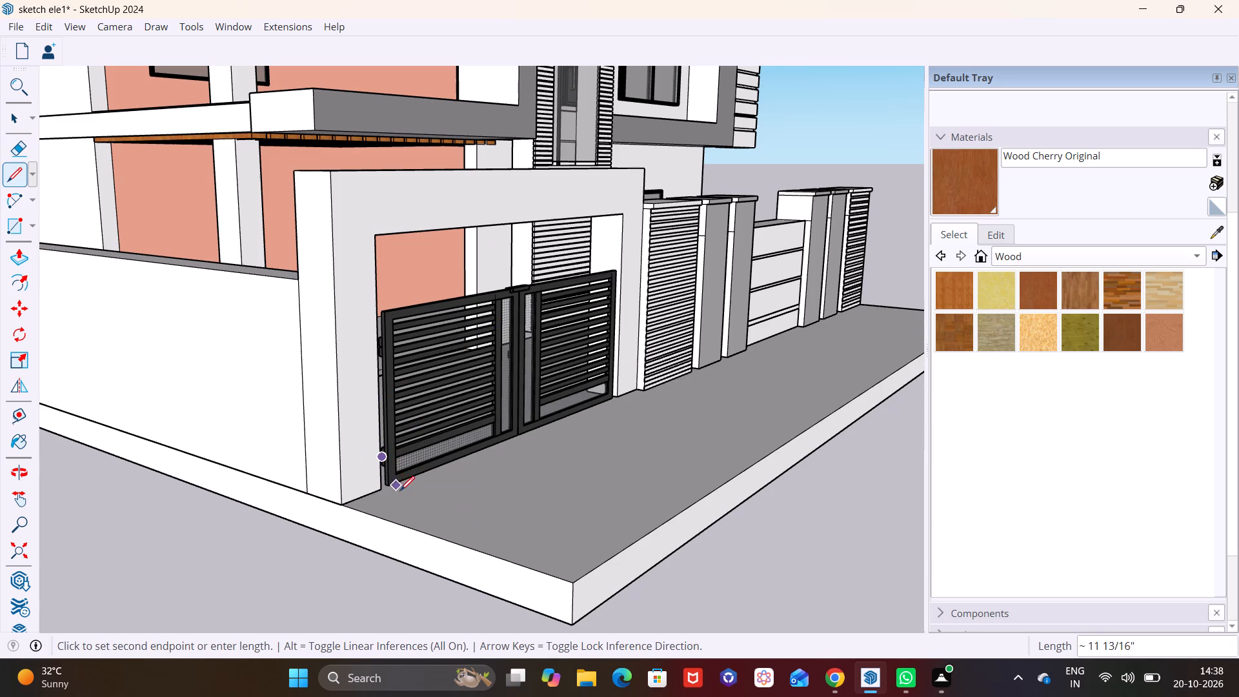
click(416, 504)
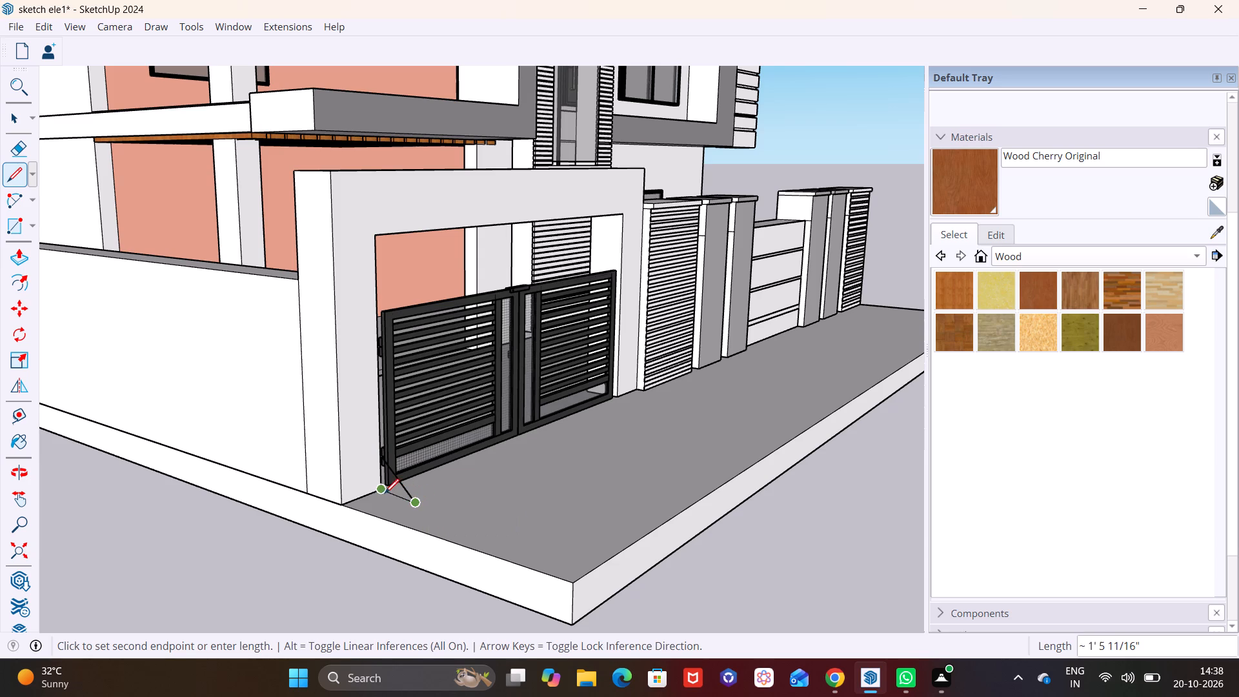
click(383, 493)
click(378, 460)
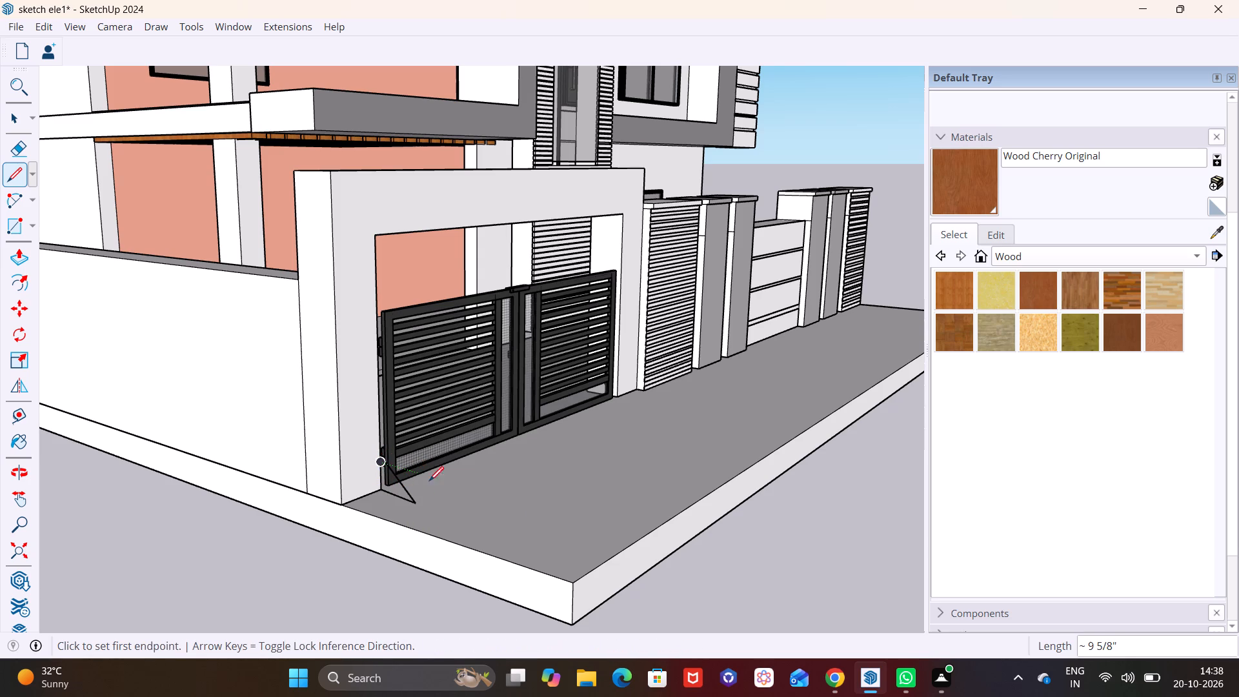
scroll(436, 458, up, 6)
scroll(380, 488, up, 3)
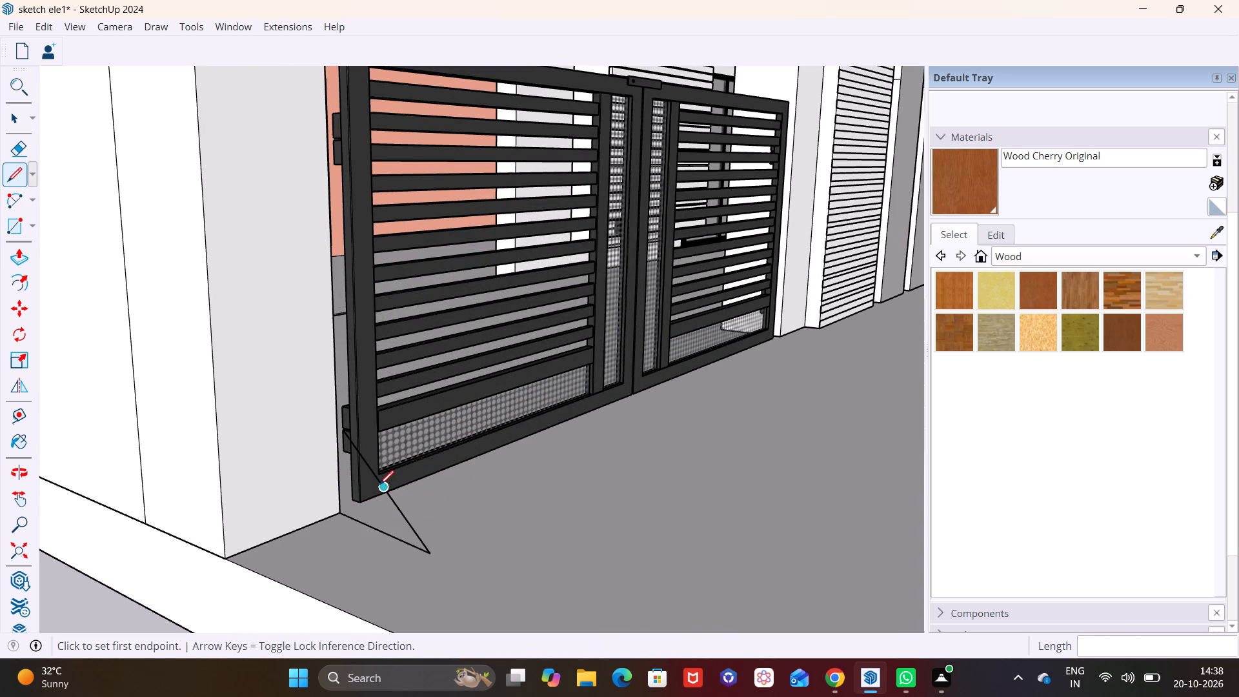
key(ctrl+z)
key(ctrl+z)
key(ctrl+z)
Draw a triangular ramp profile at the gate pillar's inner base corner, with a slope about 1' 4" and base about 1' 2" long.
click(13, 179)
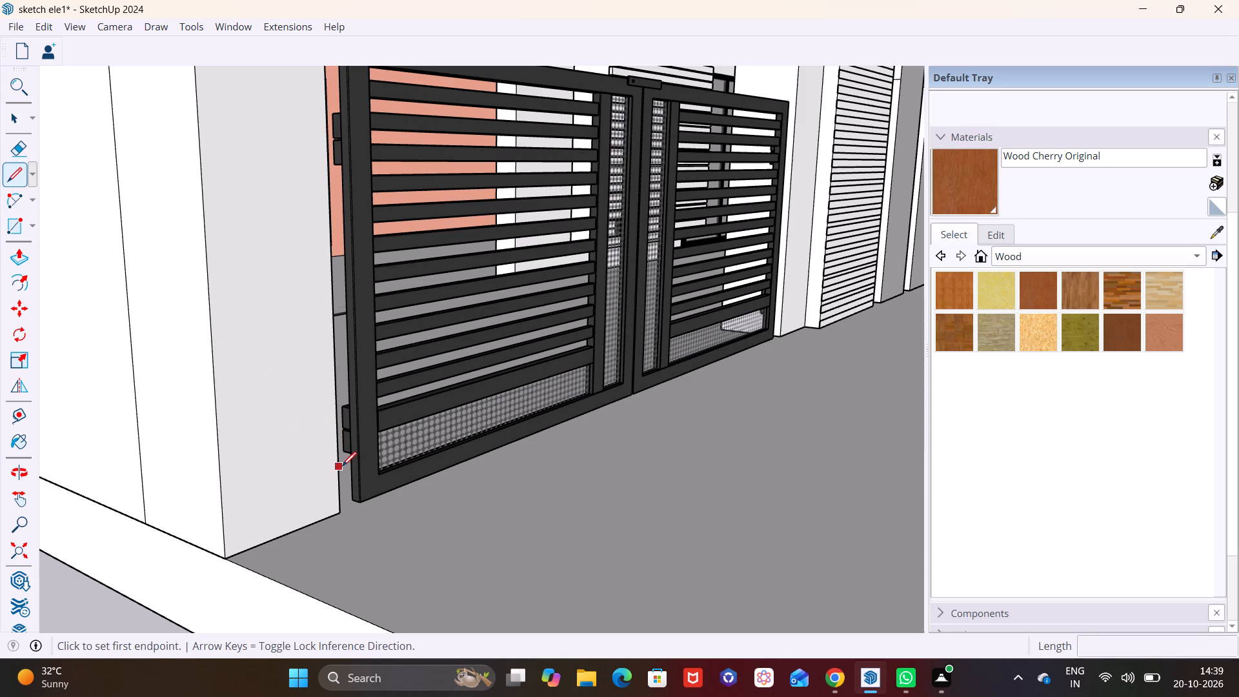
click(337, 455)
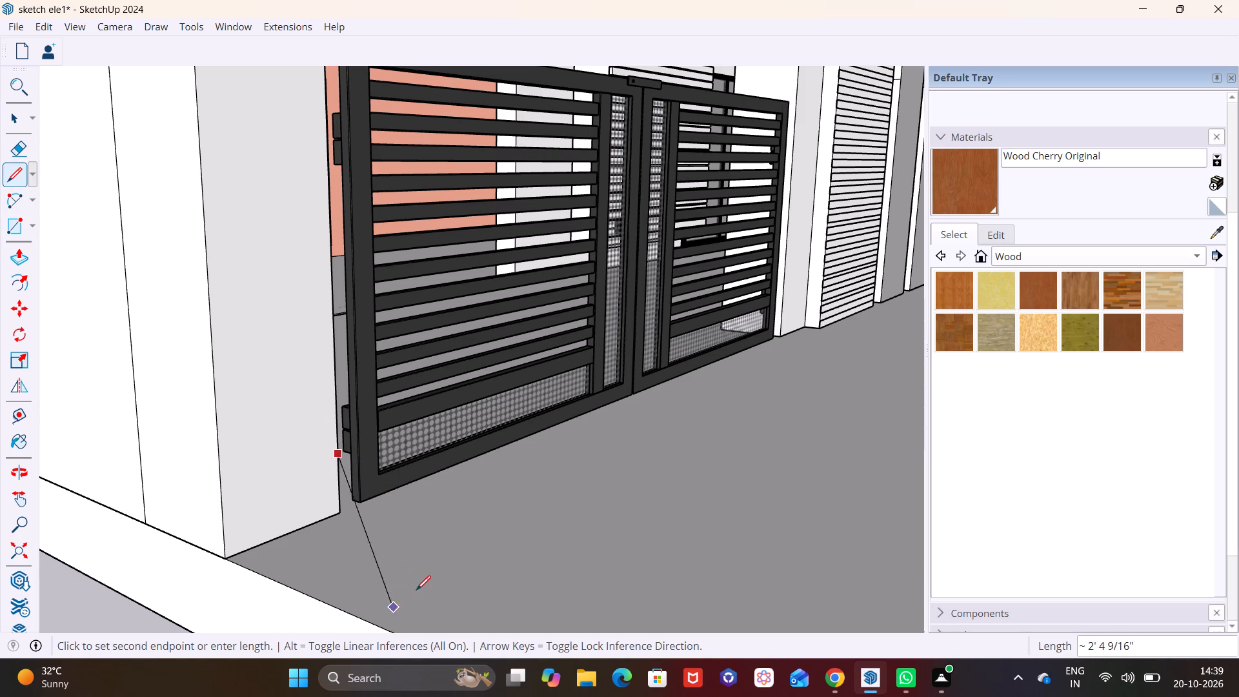
scroll(423, 540, down, 3)
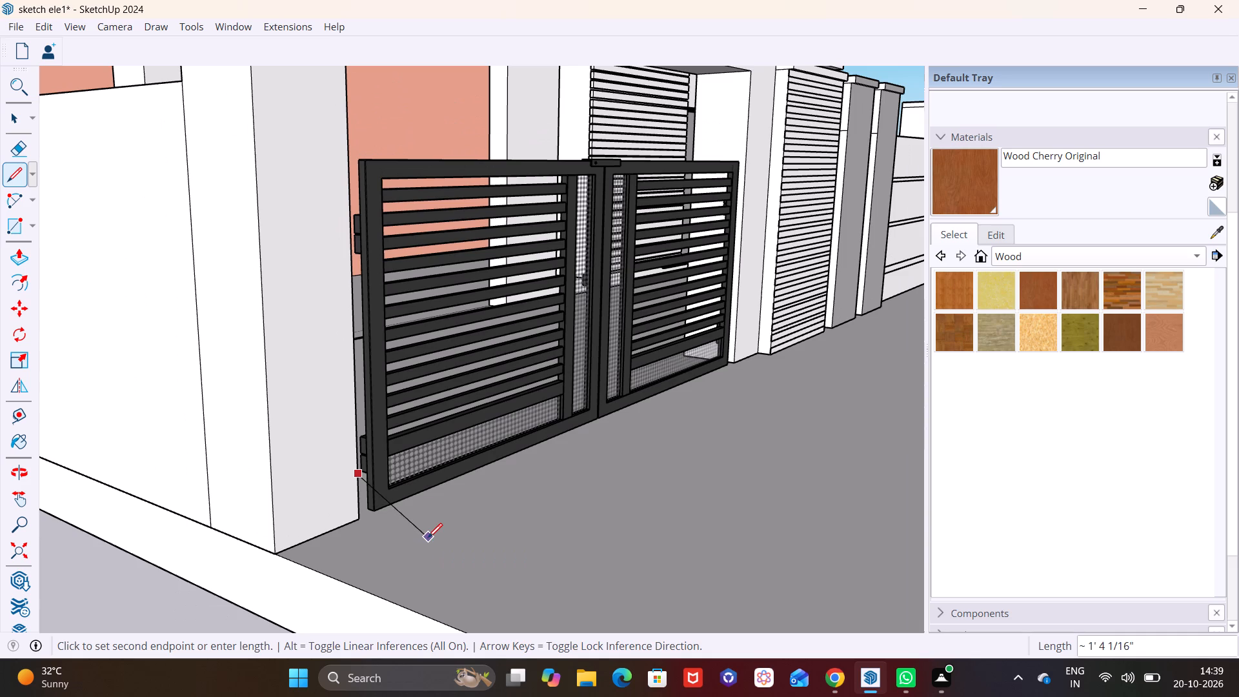
click(428, 538)
click(361, 517)
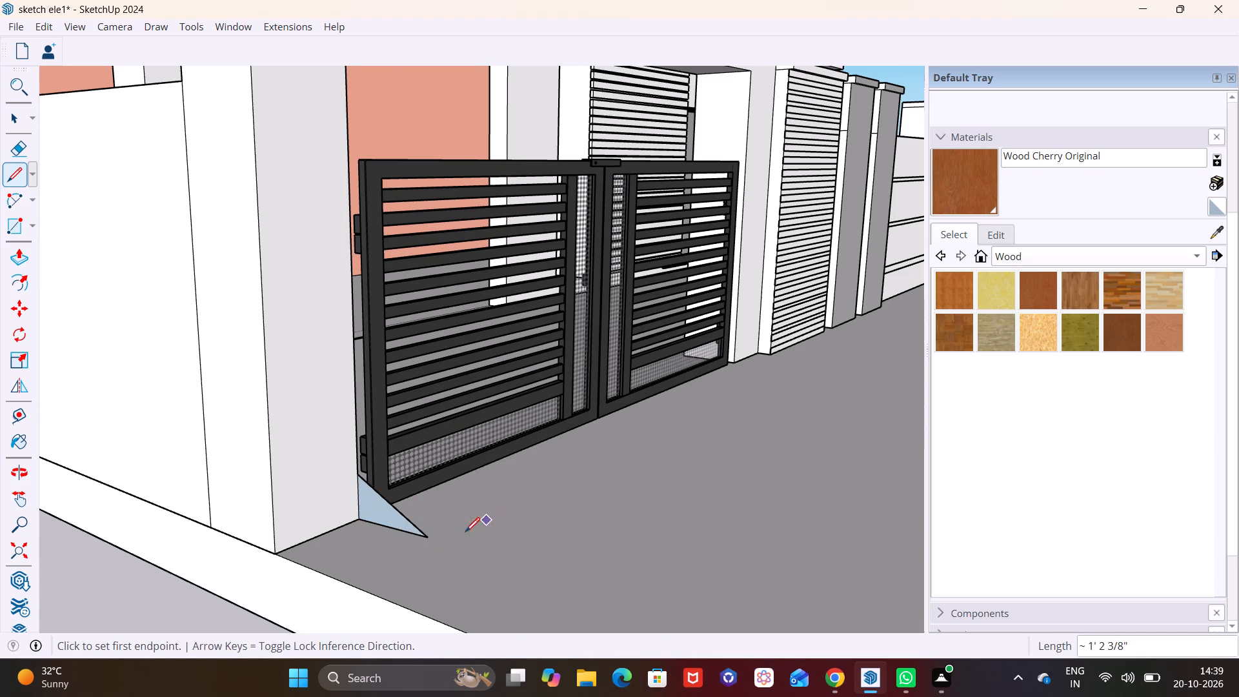
Extrude the triangular ramp profile about 13' 3 1/2" across the full gate opening to the opposite pillar.
middle_drag(443, 537, 190, 537)
scroll(214, 490, down, 1)
middle_drag(226, 480, 184, 536)
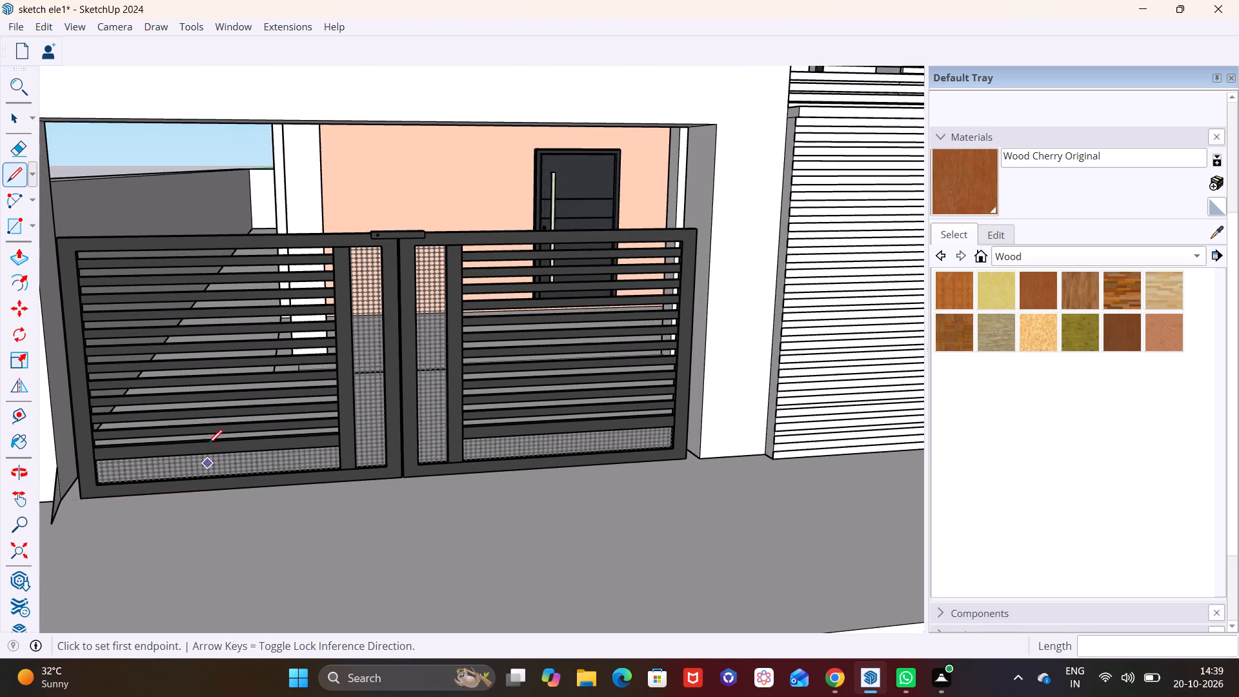
scroll(208, 443, up, 1)
shift+middle_drag(208, 443, 387, 432)
scroll(310, 484, up, 3)
middle_drag(301, 496, 208, 494)
key(space)
click(150, 472)
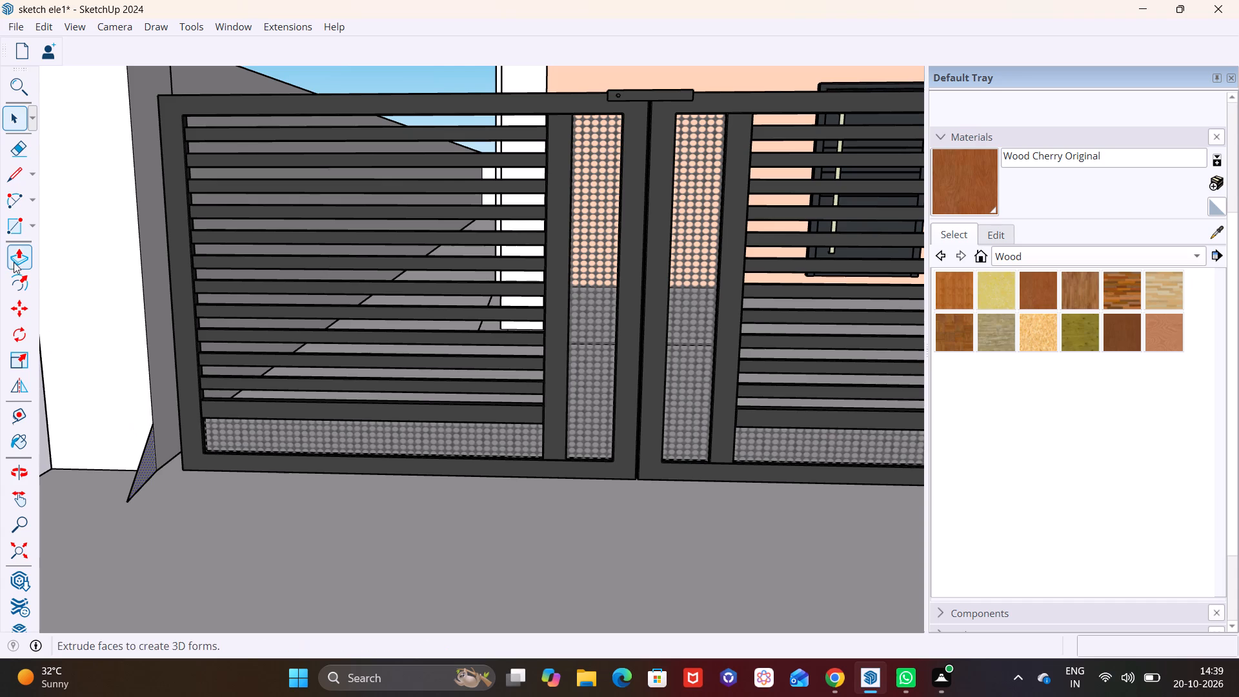
click(17, 259)
click(144, 461)
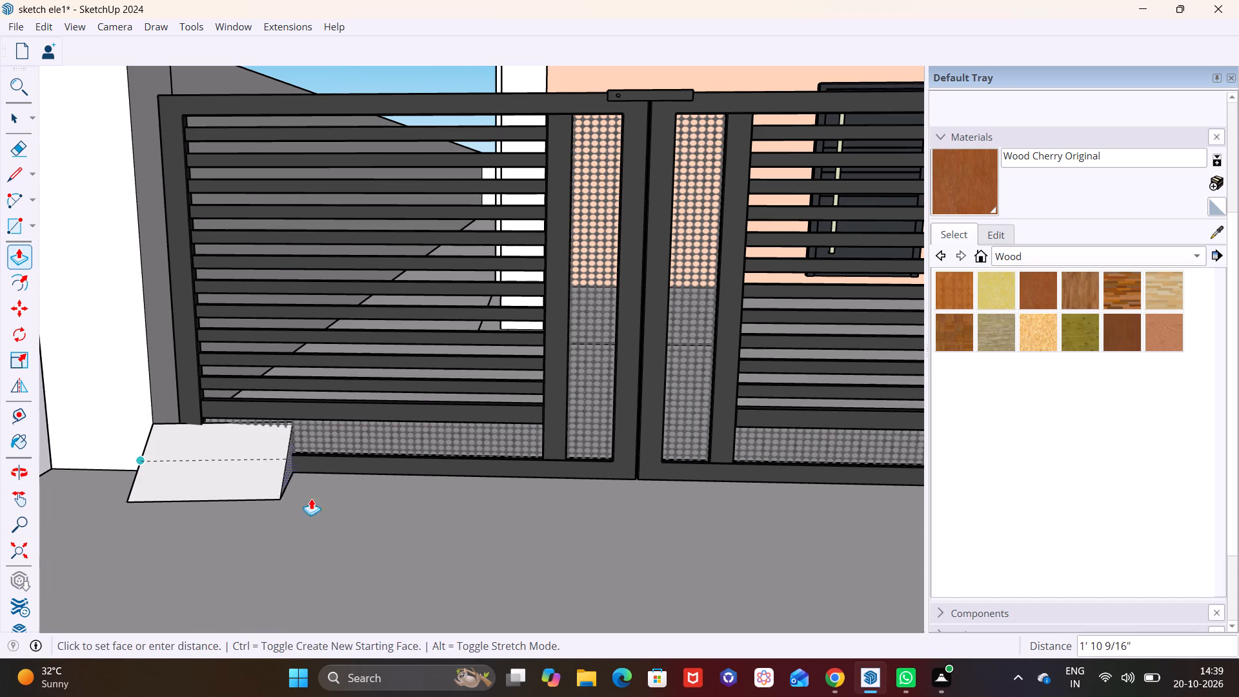
scroll(407, 512, down, 8)
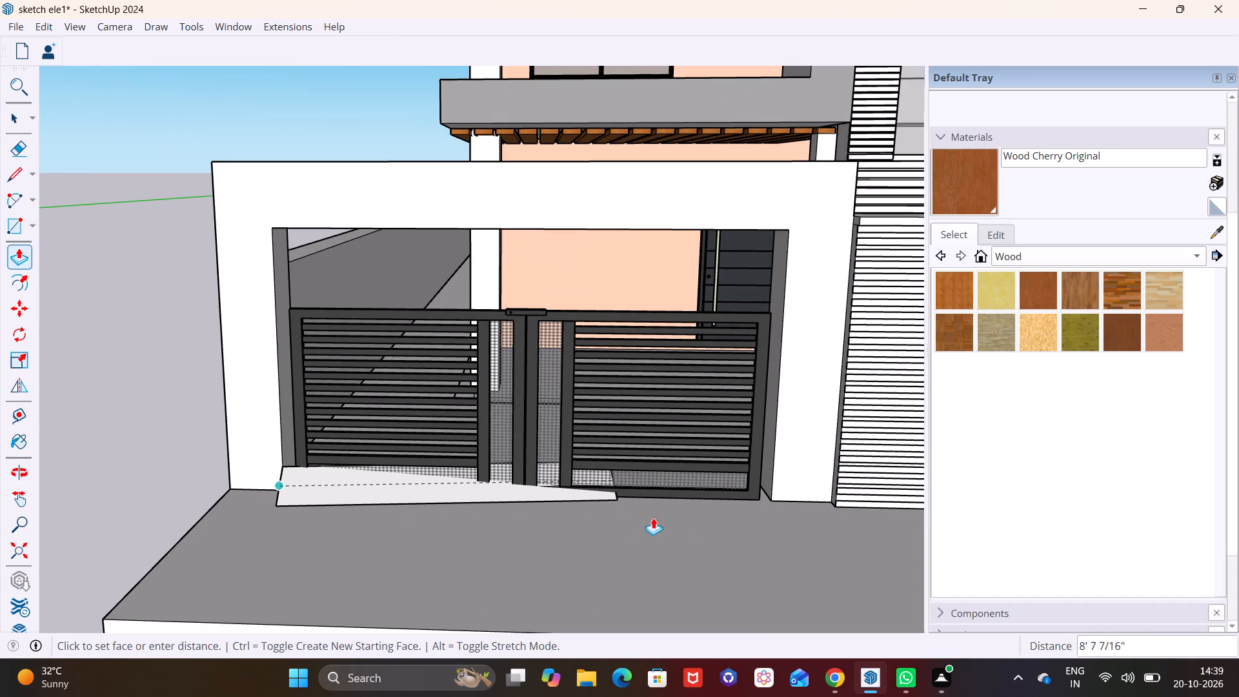
click(777, 518)
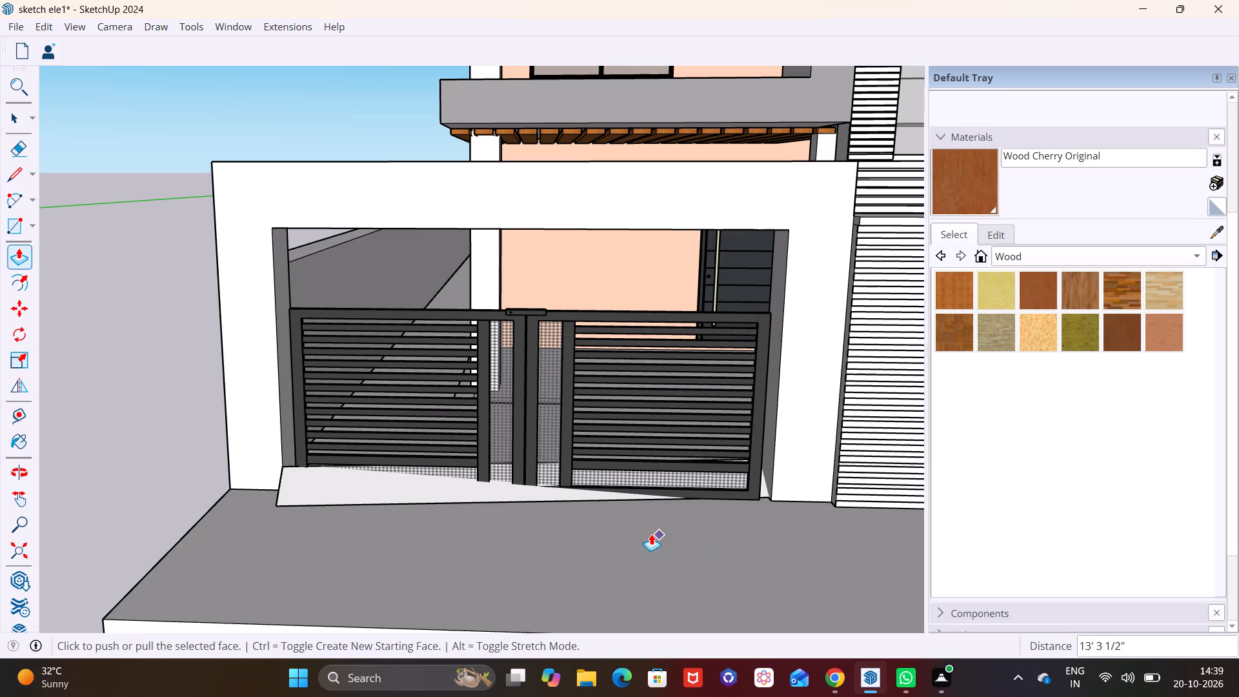
key(space)
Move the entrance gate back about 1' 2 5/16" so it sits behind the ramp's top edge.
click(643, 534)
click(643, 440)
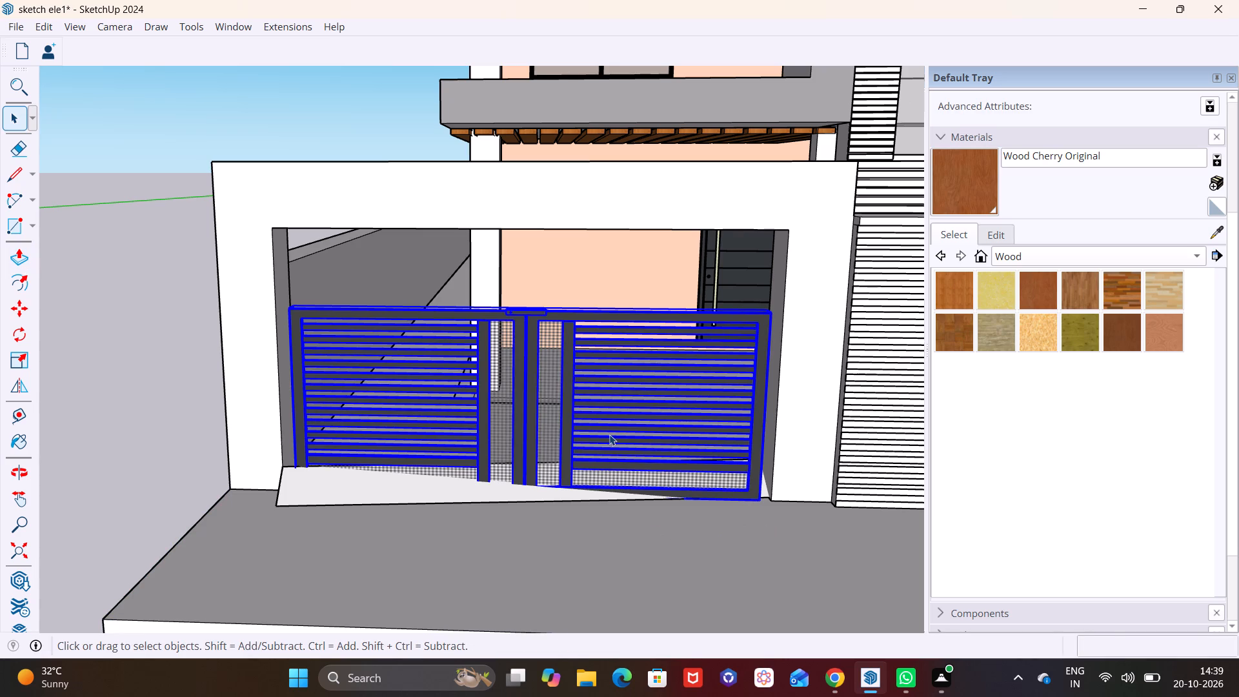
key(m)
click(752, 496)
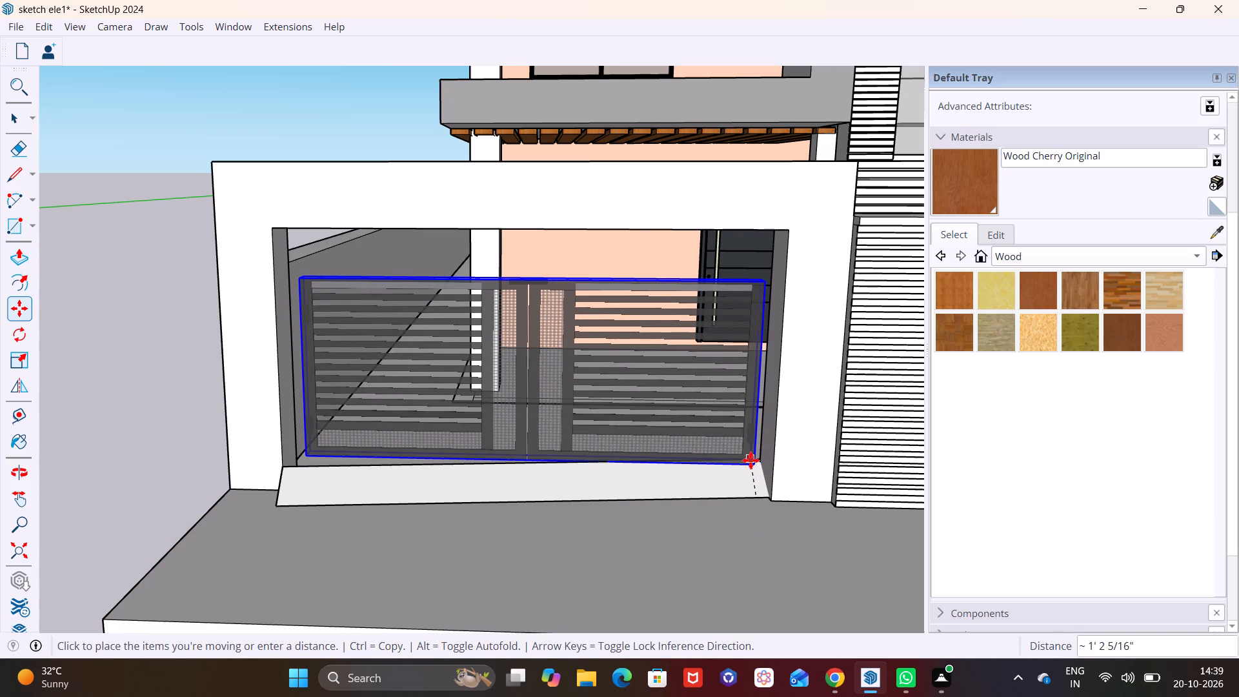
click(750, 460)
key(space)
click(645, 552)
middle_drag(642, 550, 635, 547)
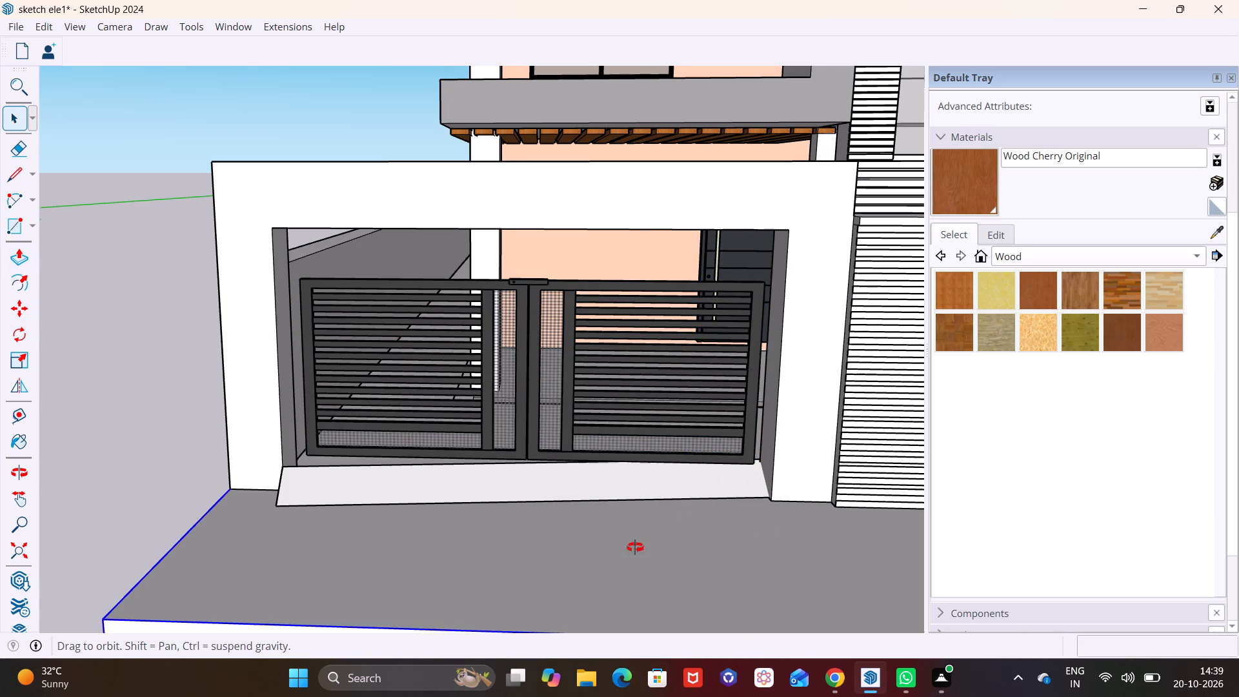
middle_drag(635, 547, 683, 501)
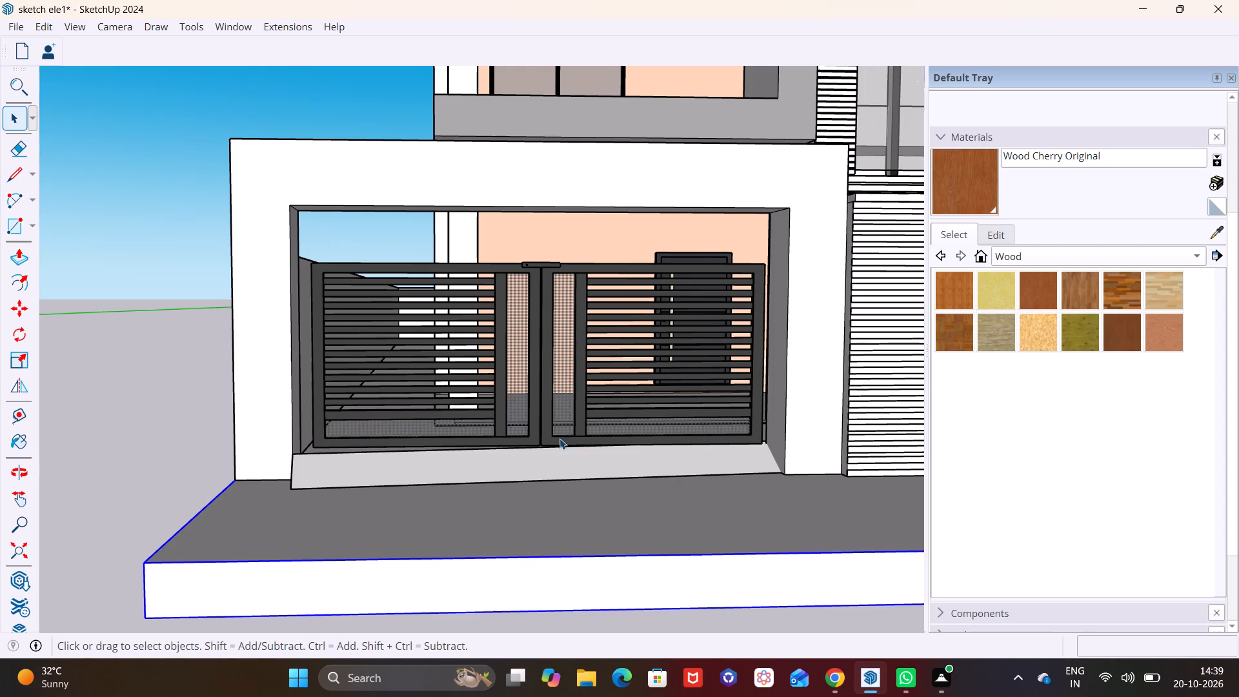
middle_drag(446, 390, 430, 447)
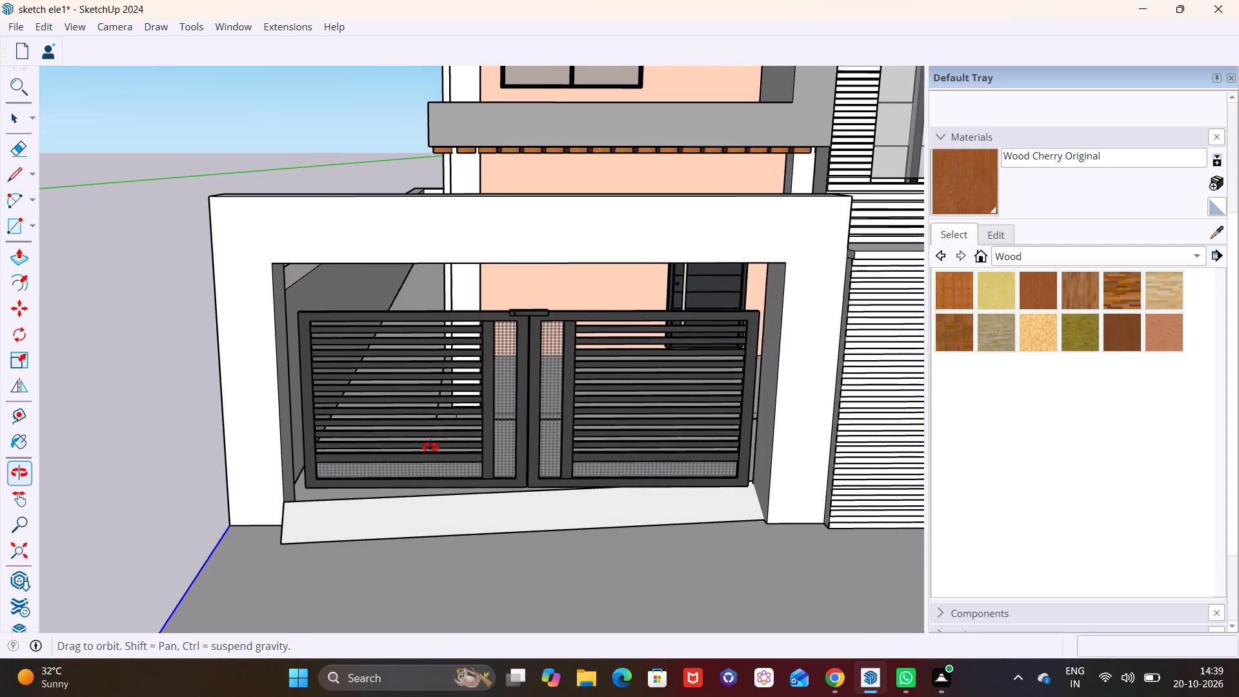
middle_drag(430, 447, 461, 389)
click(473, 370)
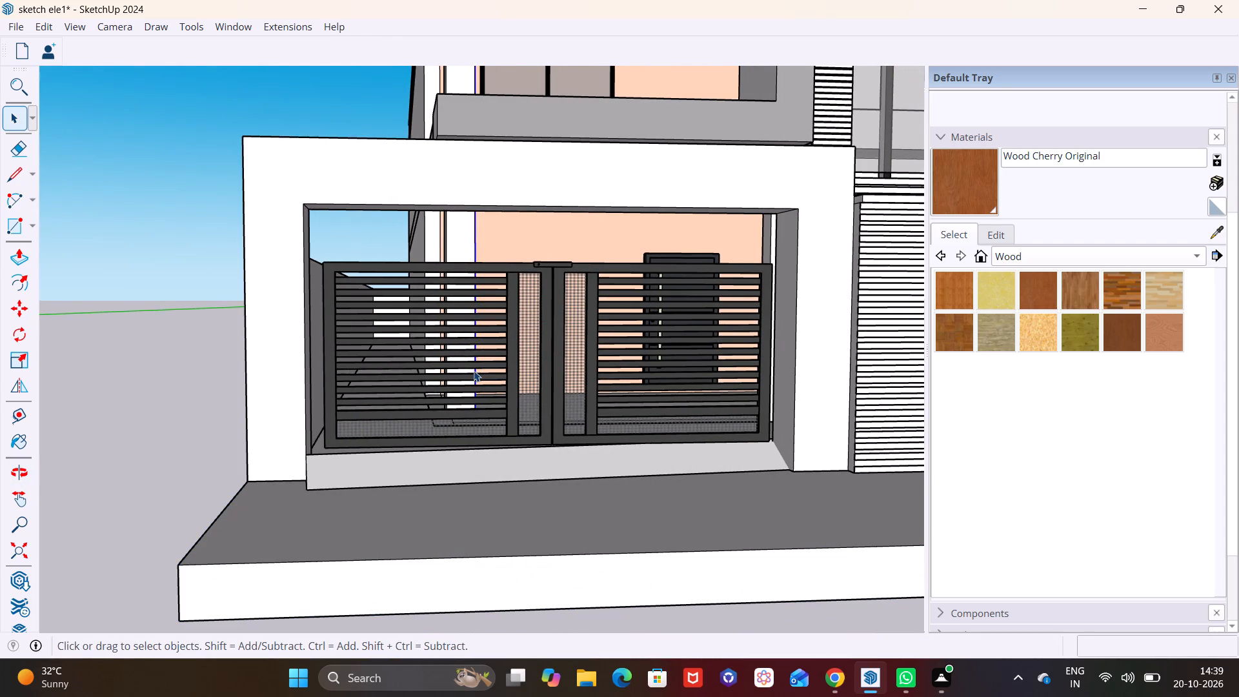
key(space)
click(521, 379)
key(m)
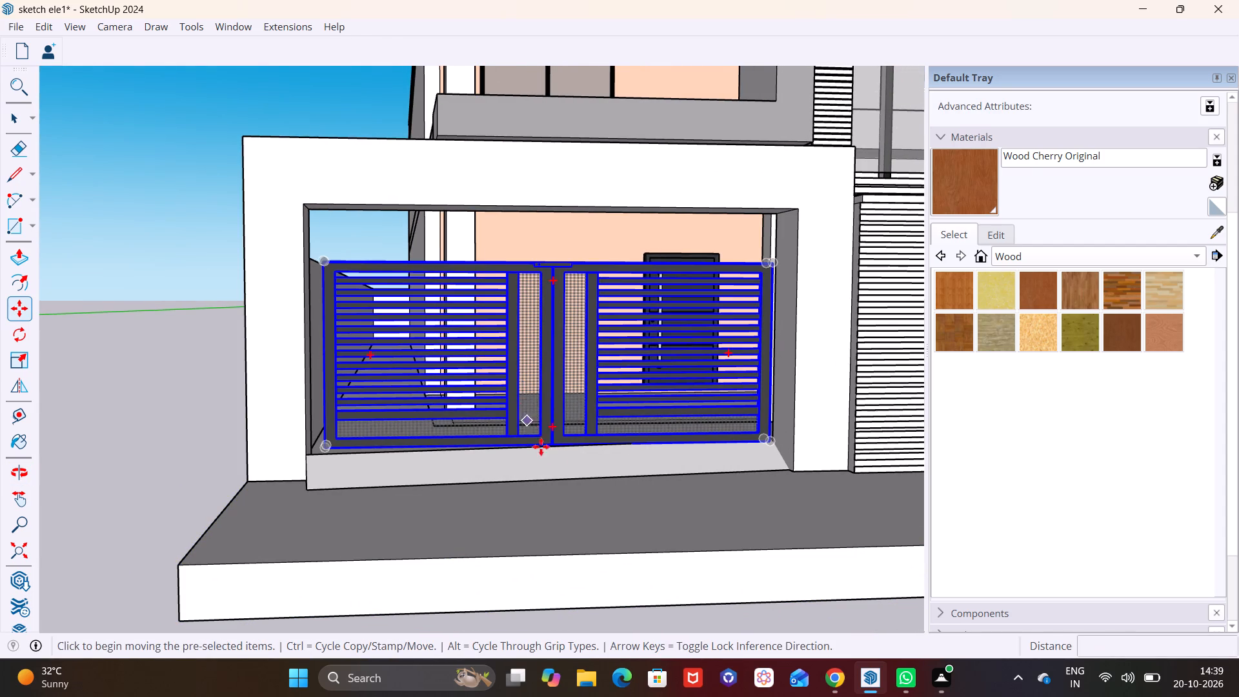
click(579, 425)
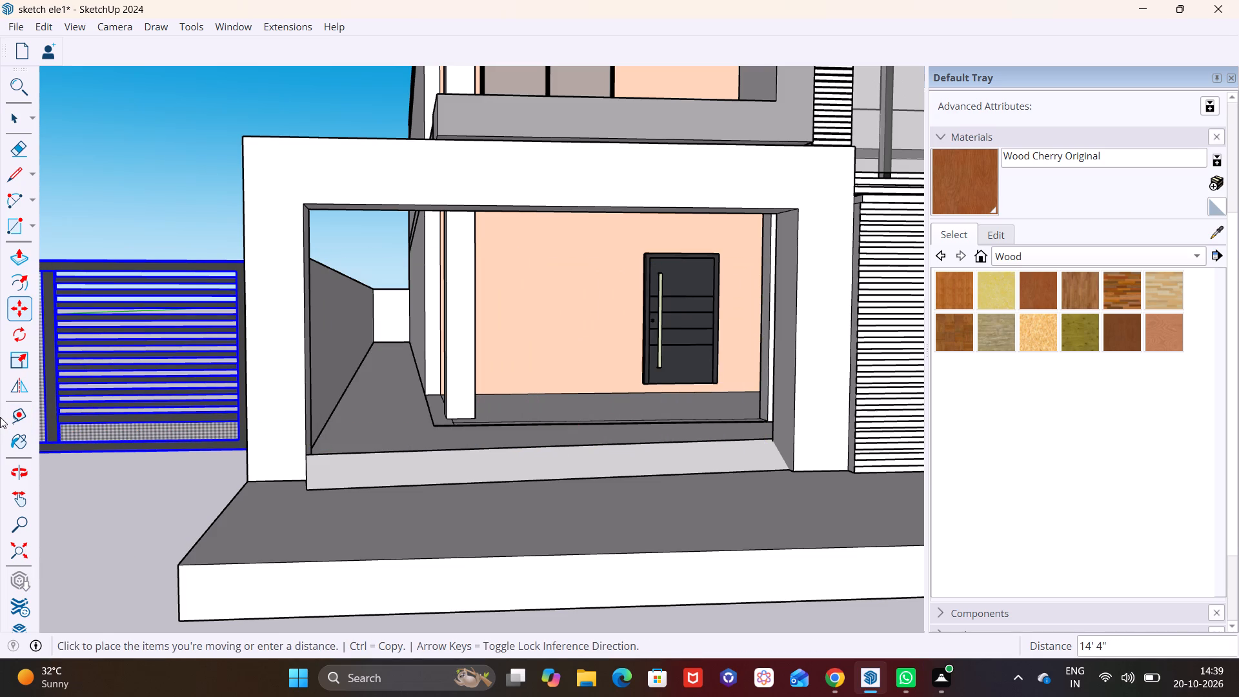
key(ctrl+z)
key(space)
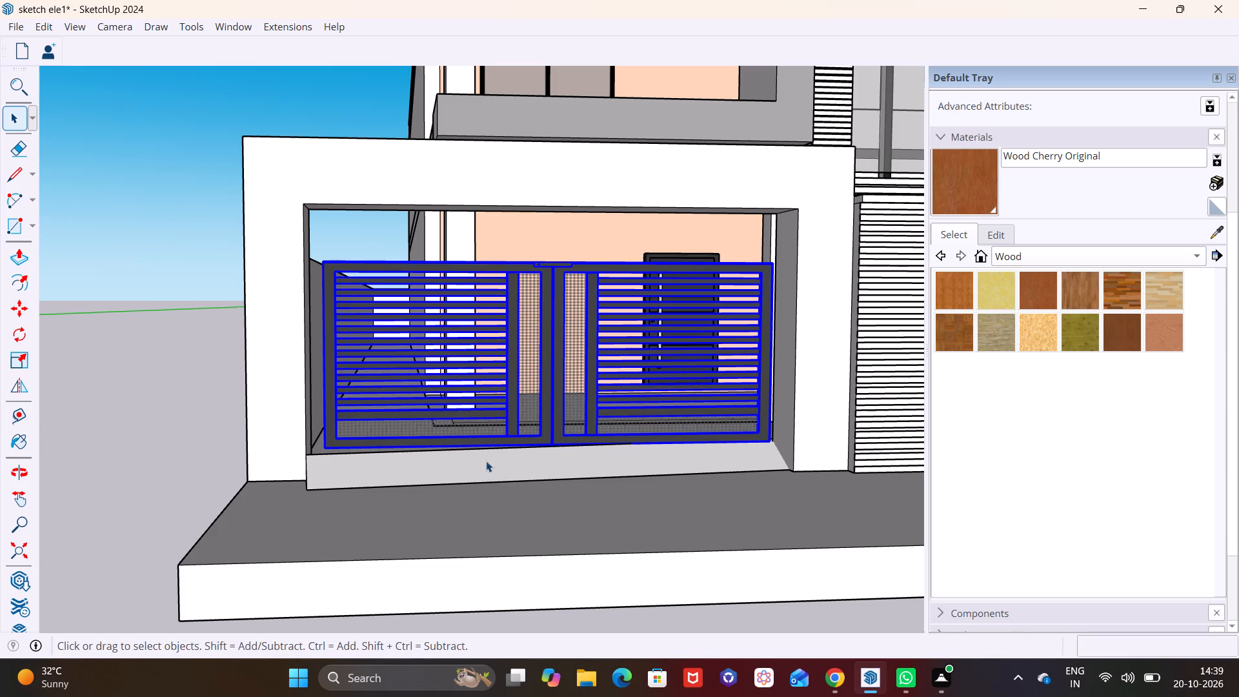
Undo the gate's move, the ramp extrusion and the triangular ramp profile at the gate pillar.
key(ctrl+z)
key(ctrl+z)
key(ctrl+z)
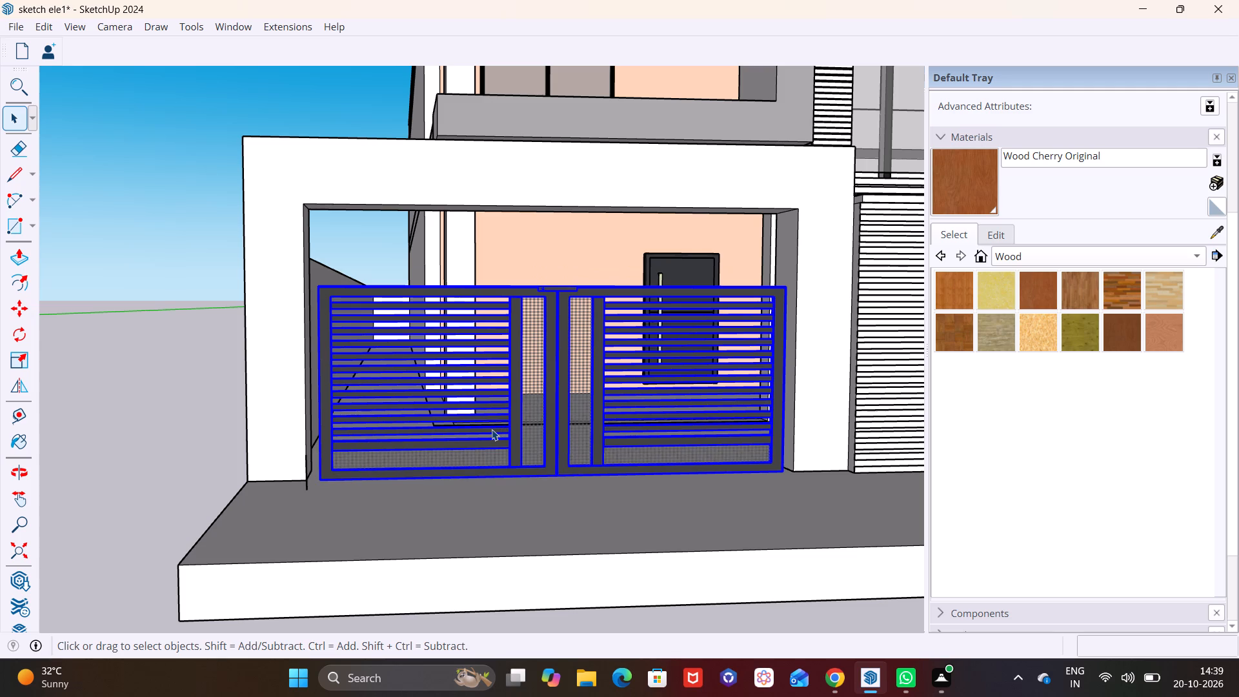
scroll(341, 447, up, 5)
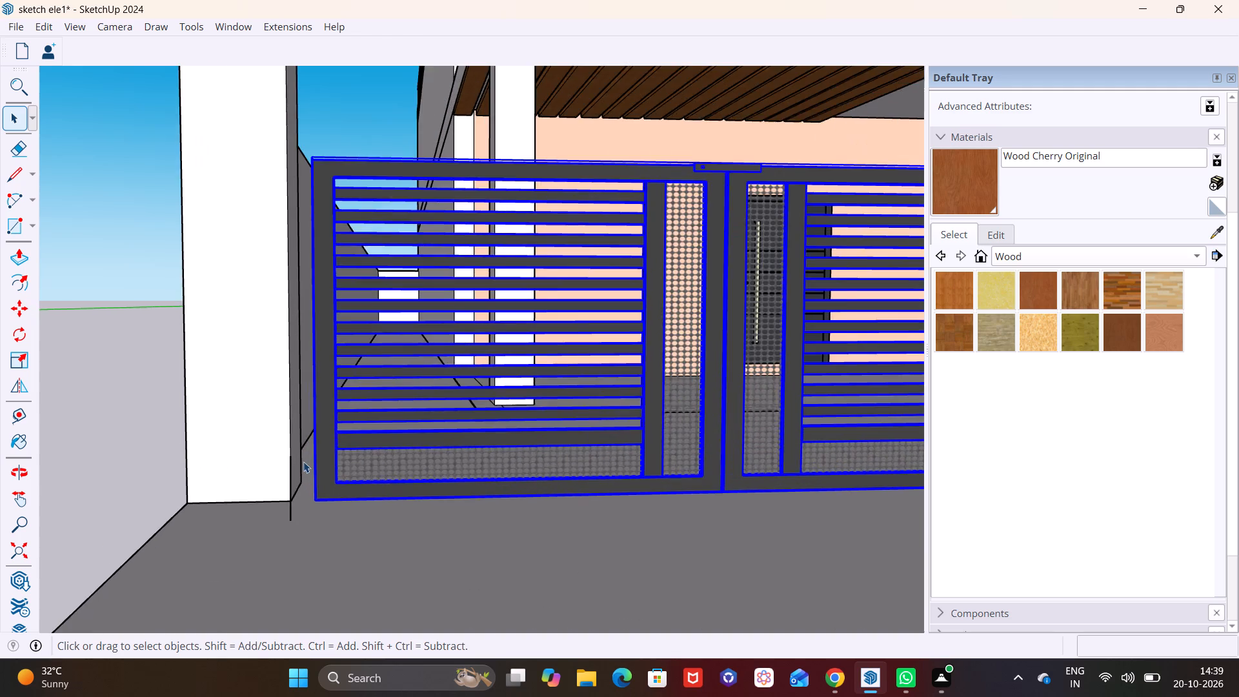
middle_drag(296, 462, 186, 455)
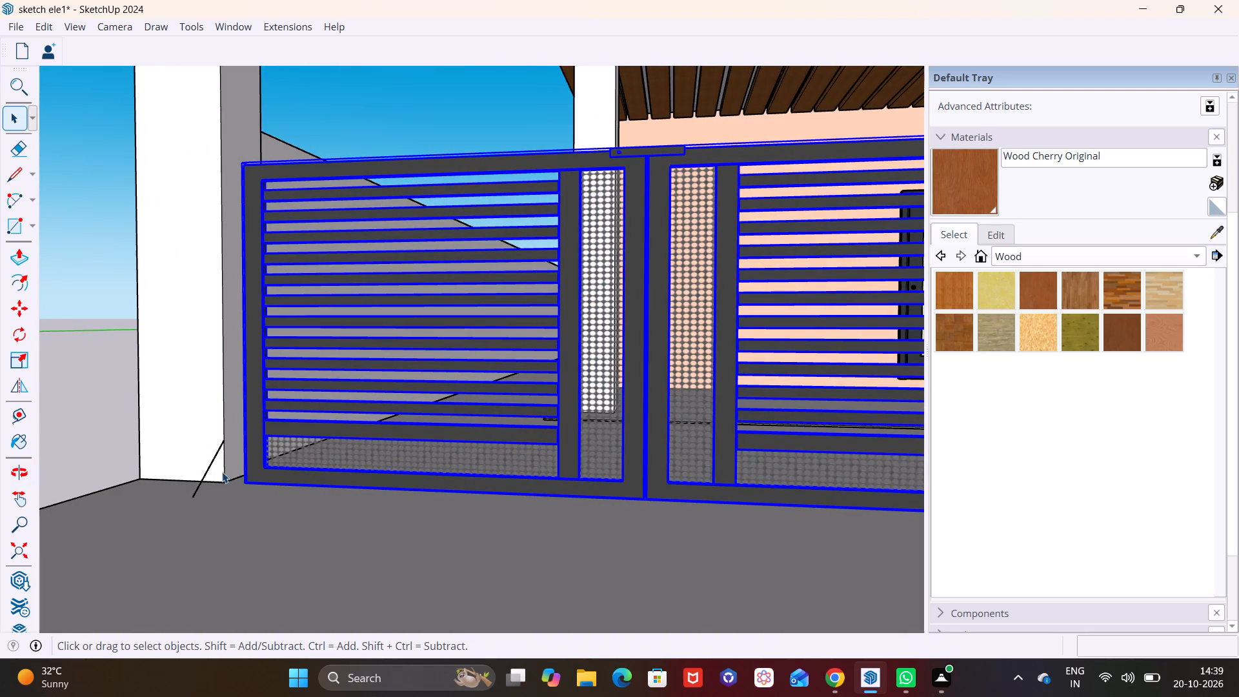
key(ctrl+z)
Draw a triangular ramp profile at the gate pillar's inner base corner, with base about 1' 4" and slope about 1' 7 3/4".
middle_drag(201, 481, 180, 557)
shift+middle_drag(196, 511, 201, 466)
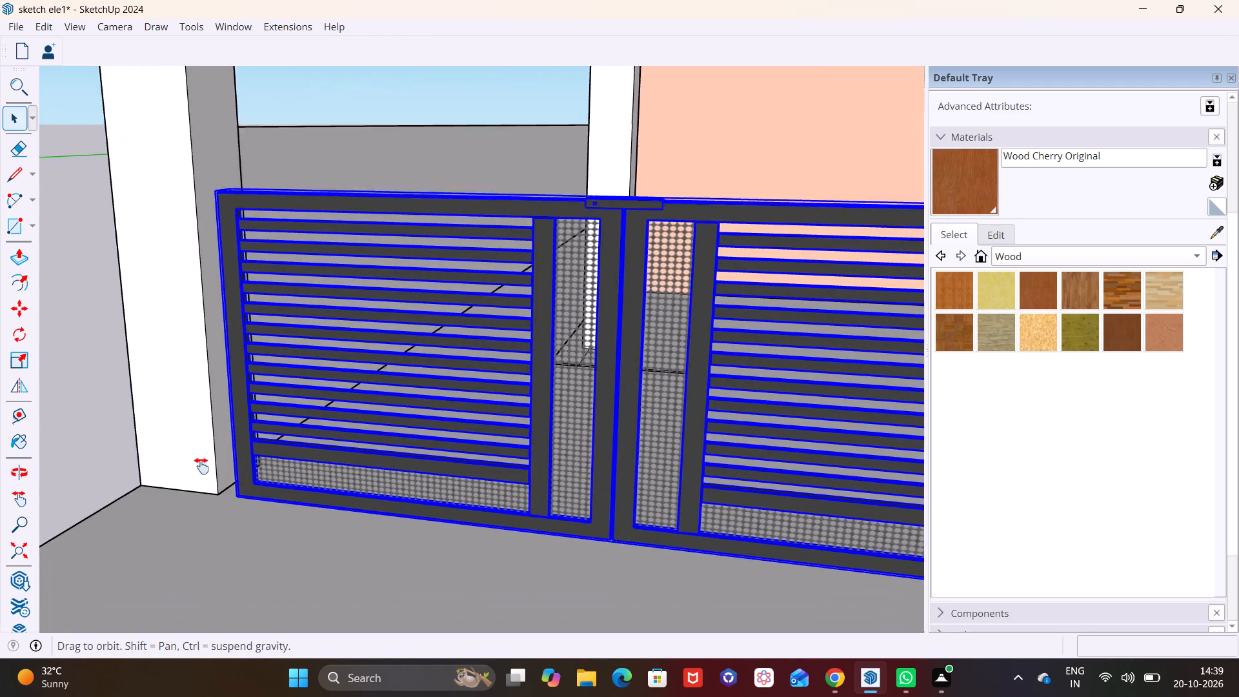
shift+middle_drag(201, 466, 221, 456)
middle_drag(237, 505, 181, 486)
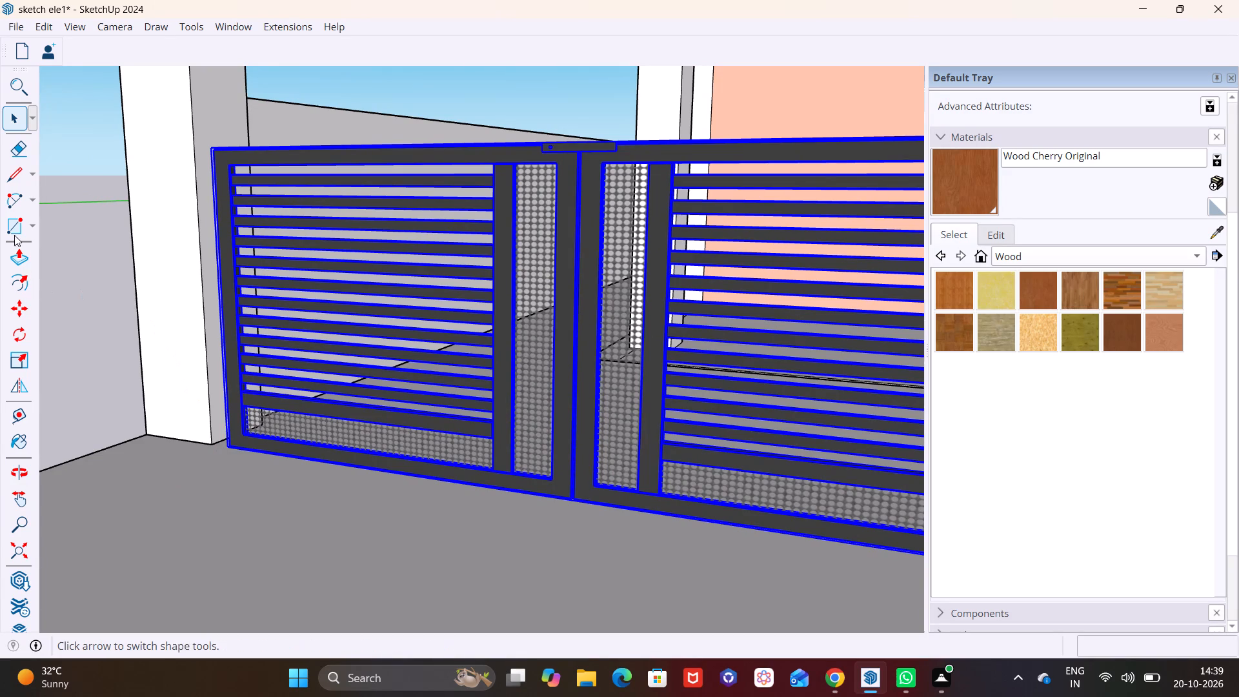
click(12, 179)
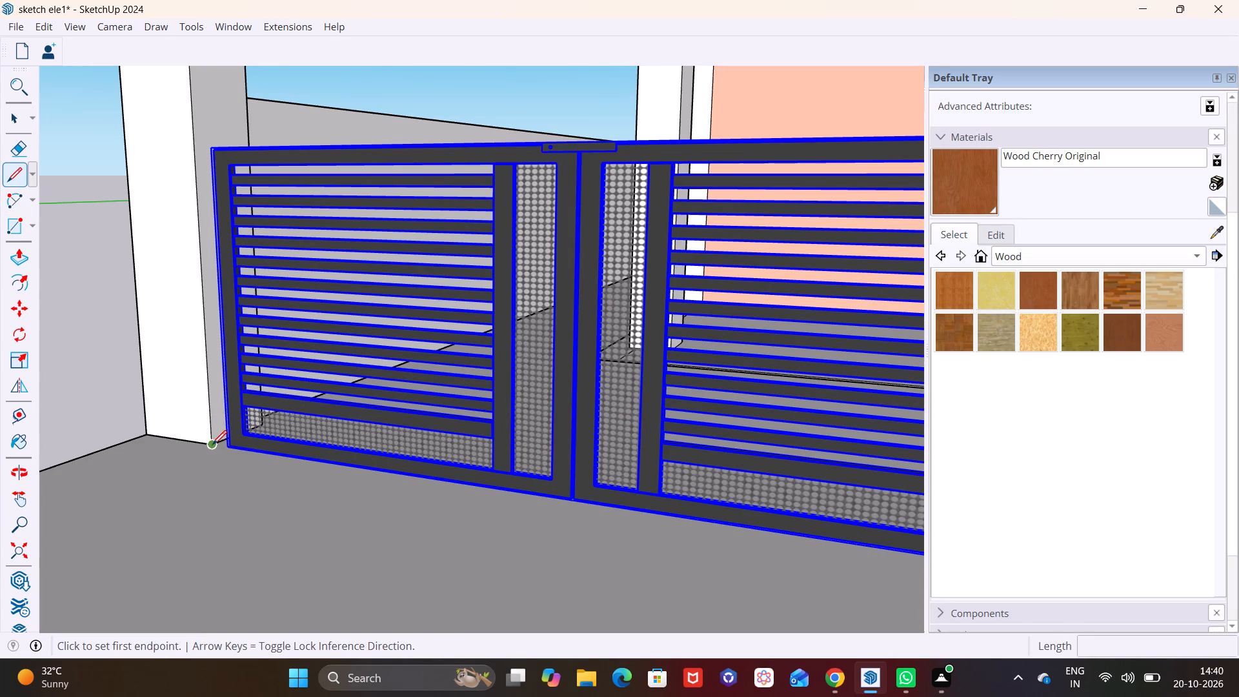
click(212, 445)
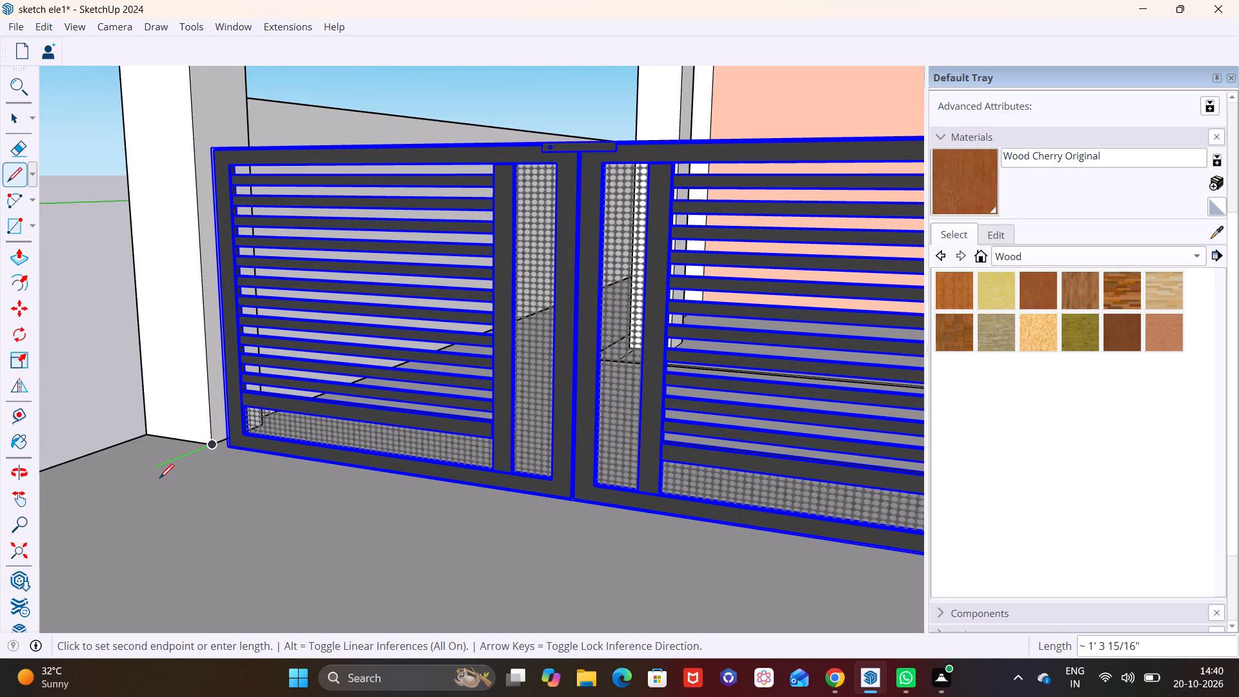
click(159, 478)
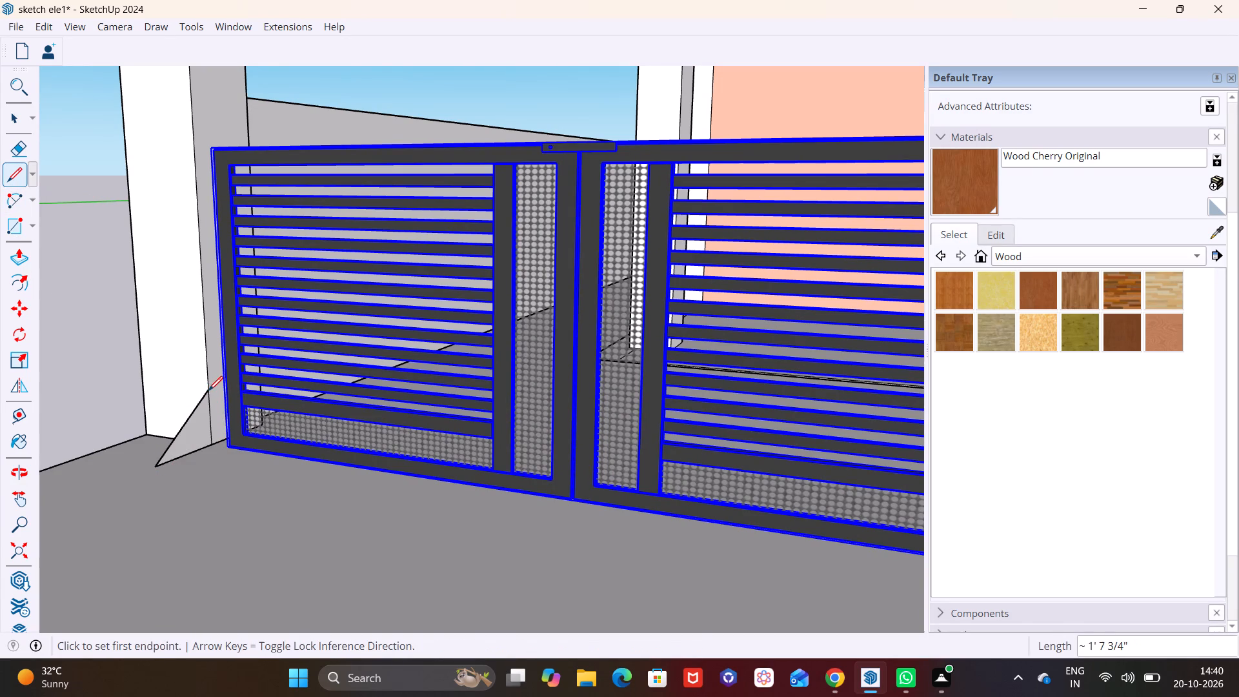
click(208, 390)
key(space)
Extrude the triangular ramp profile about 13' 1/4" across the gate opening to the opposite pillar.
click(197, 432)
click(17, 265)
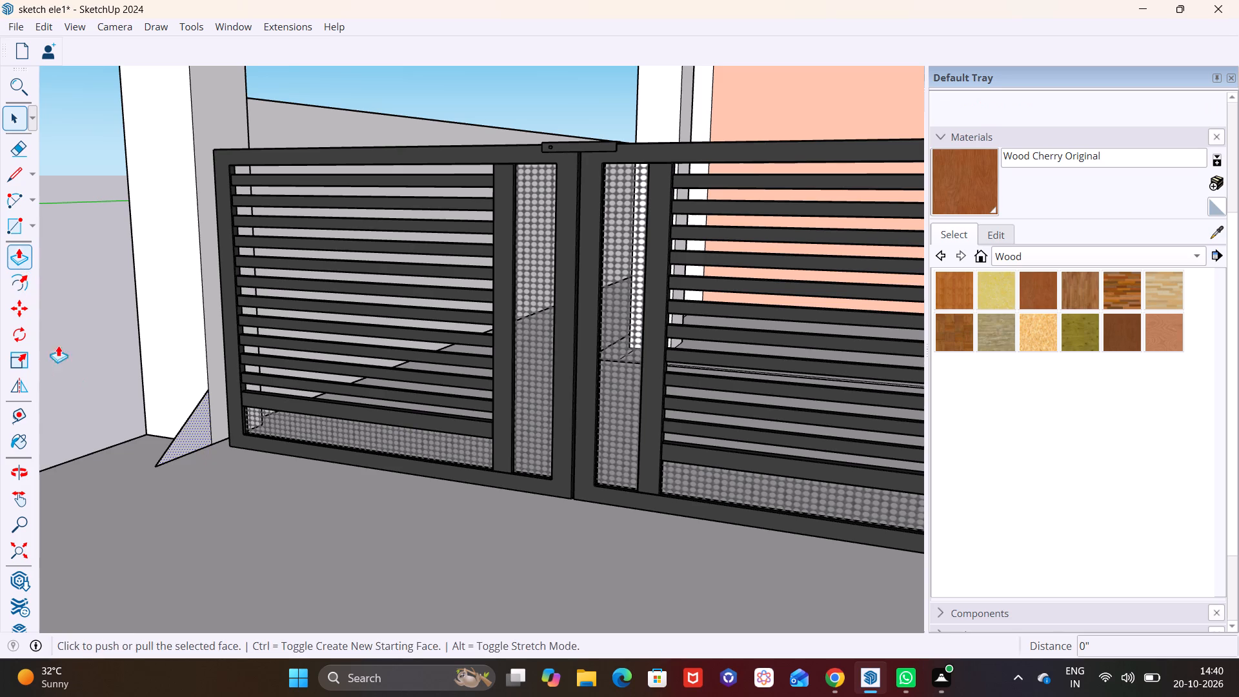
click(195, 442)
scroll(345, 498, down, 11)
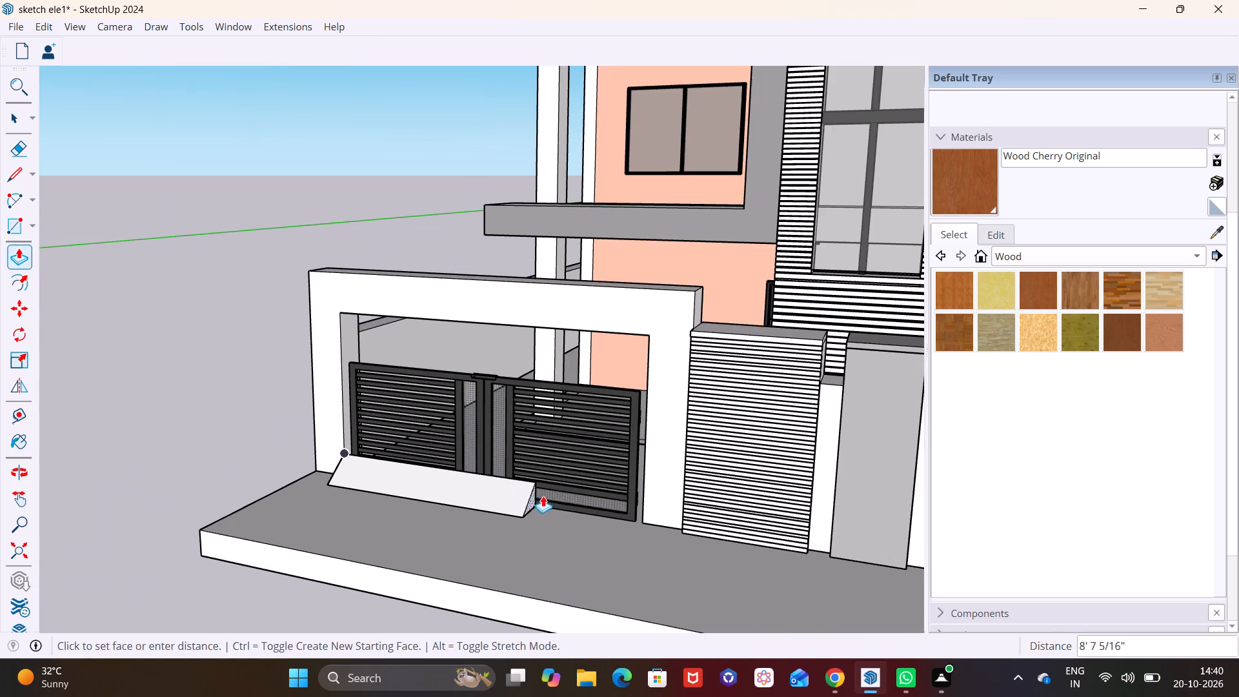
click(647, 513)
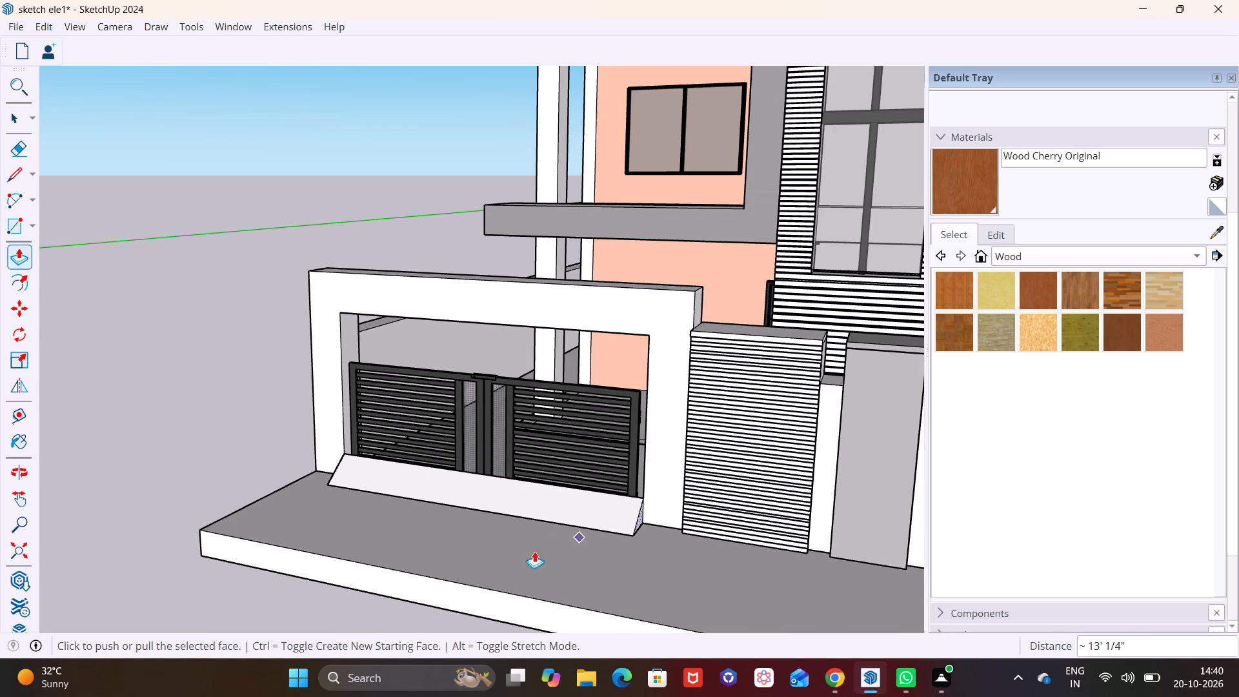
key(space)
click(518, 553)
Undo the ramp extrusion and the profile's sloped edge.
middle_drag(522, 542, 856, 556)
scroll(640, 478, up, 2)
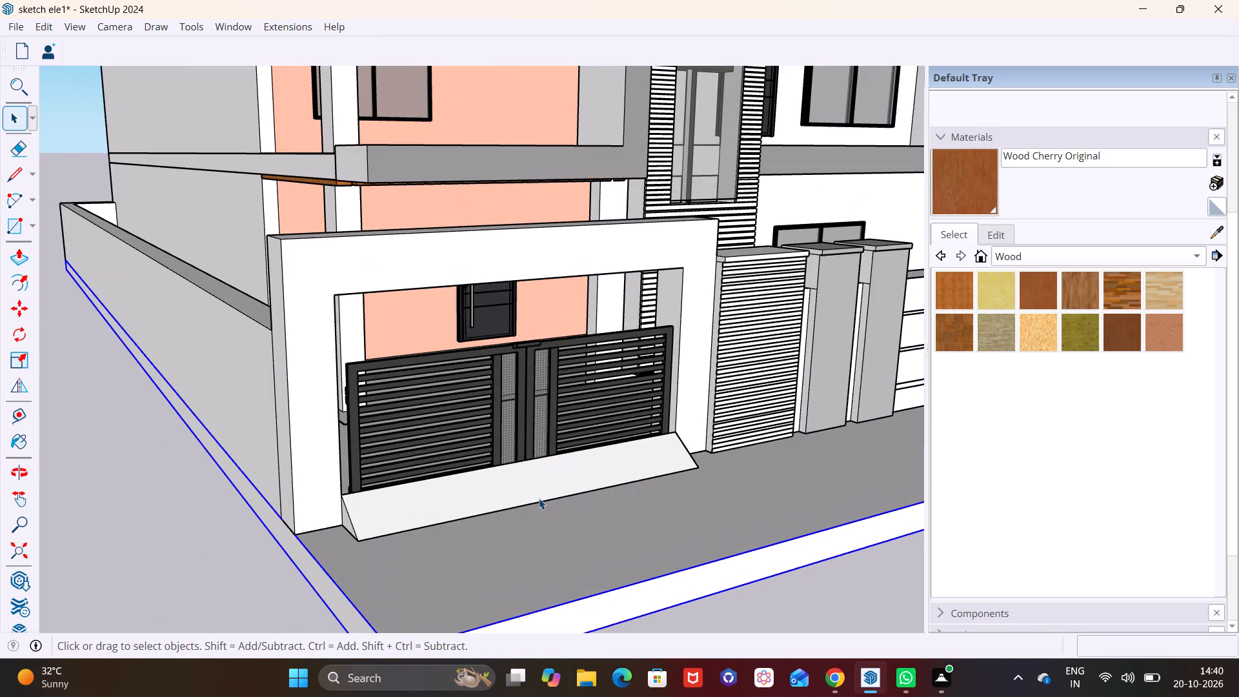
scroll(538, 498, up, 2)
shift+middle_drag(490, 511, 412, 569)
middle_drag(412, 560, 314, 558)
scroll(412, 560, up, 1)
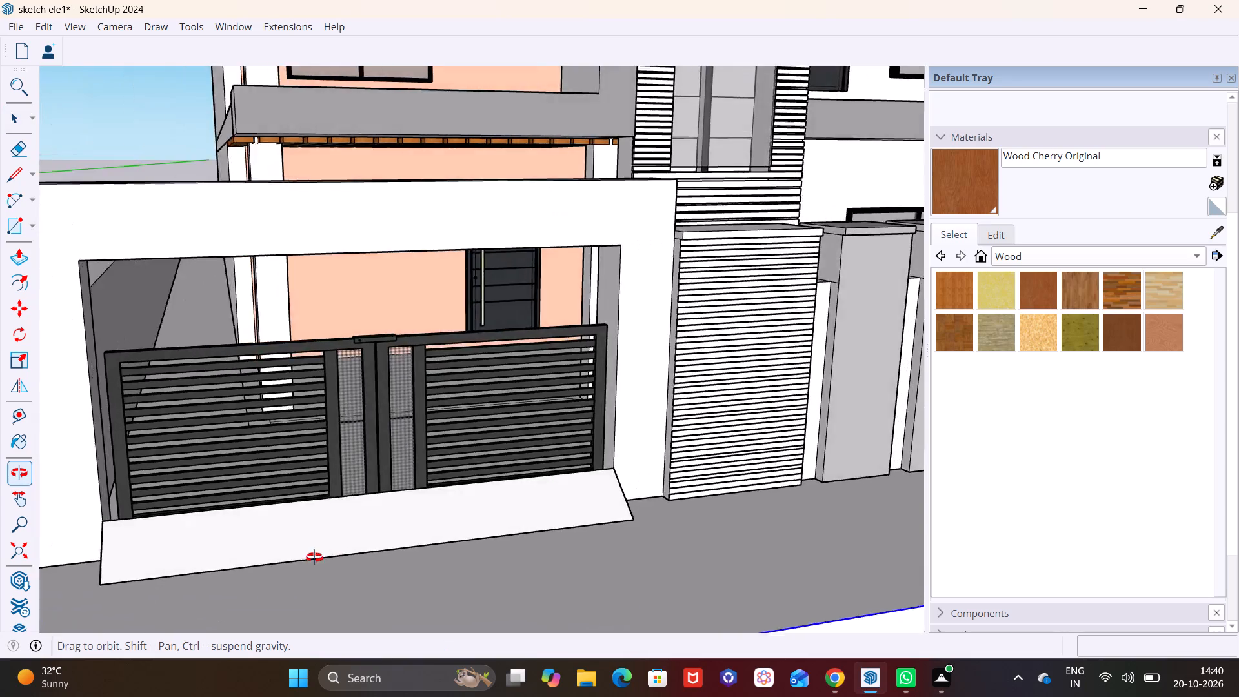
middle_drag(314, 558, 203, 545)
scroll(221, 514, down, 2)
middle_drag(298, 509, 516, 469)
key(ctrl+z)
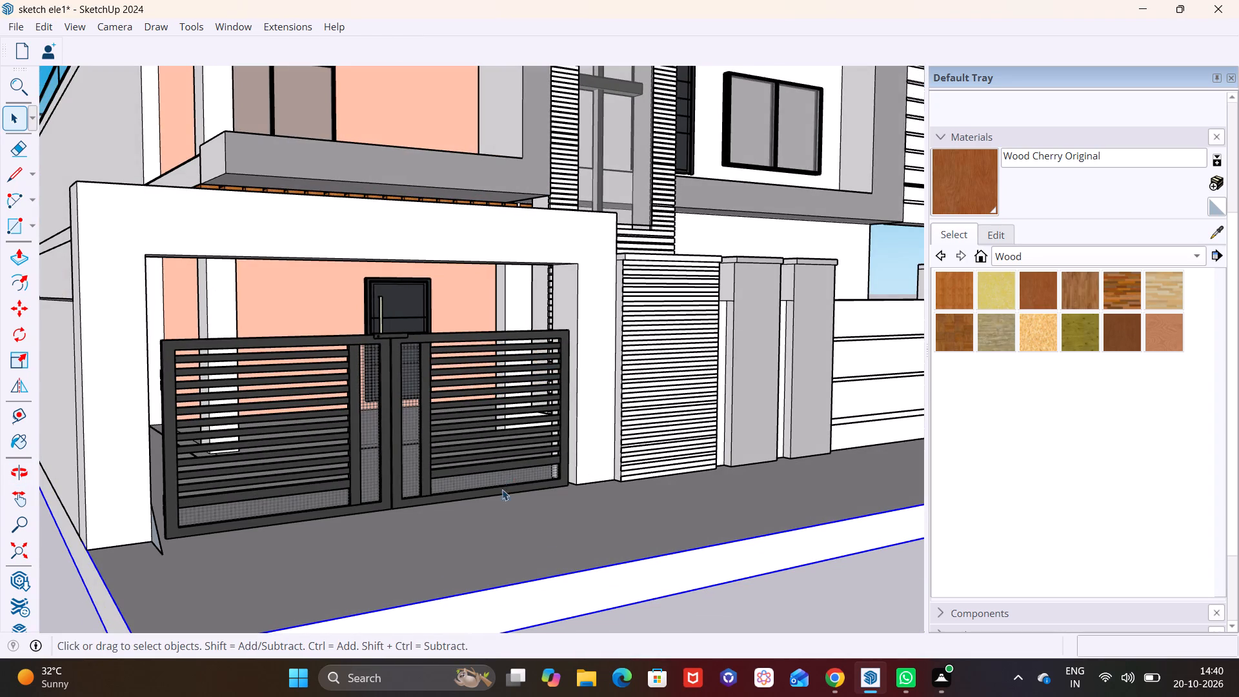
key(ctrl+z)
Close the ramp profile with a gentler slope line about 1' 4 7/16" from the base line's outer end to the pillar's inner edge.
middle_drag(525, 514, 288, 590)
shift+middle_drag(202, 500, 800, 584)
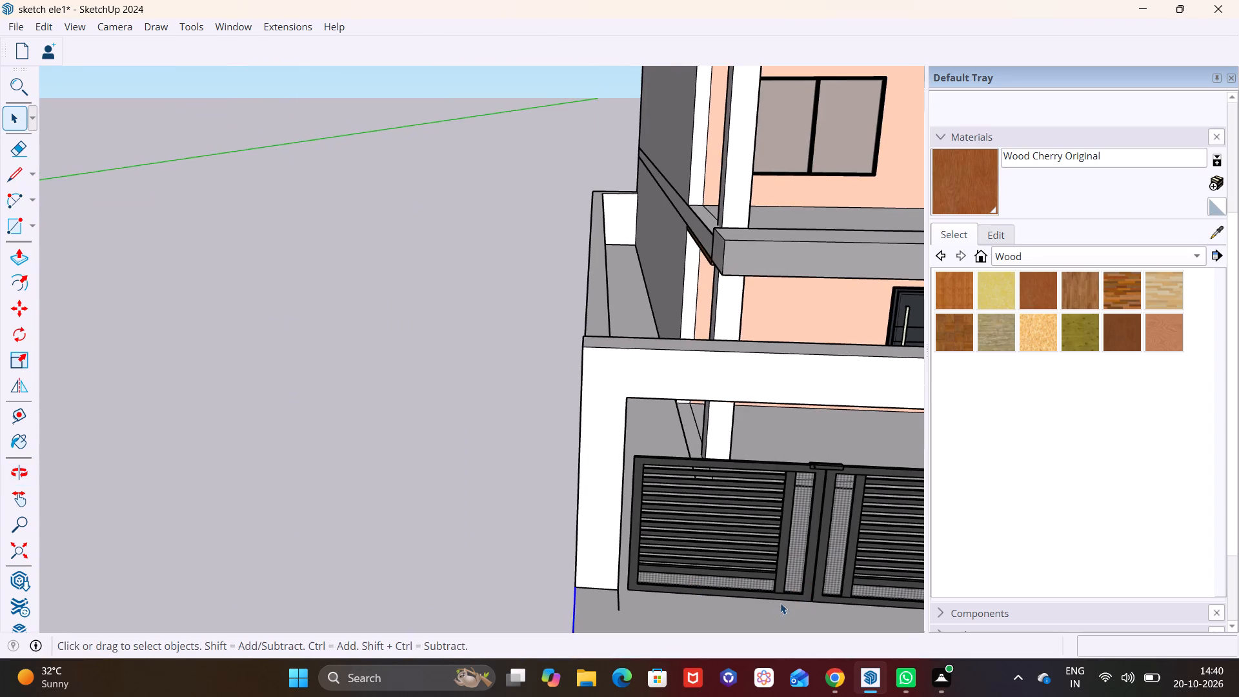
middle_drag(608, 576, 456, 483)
scroll(441, 478, up, 9)
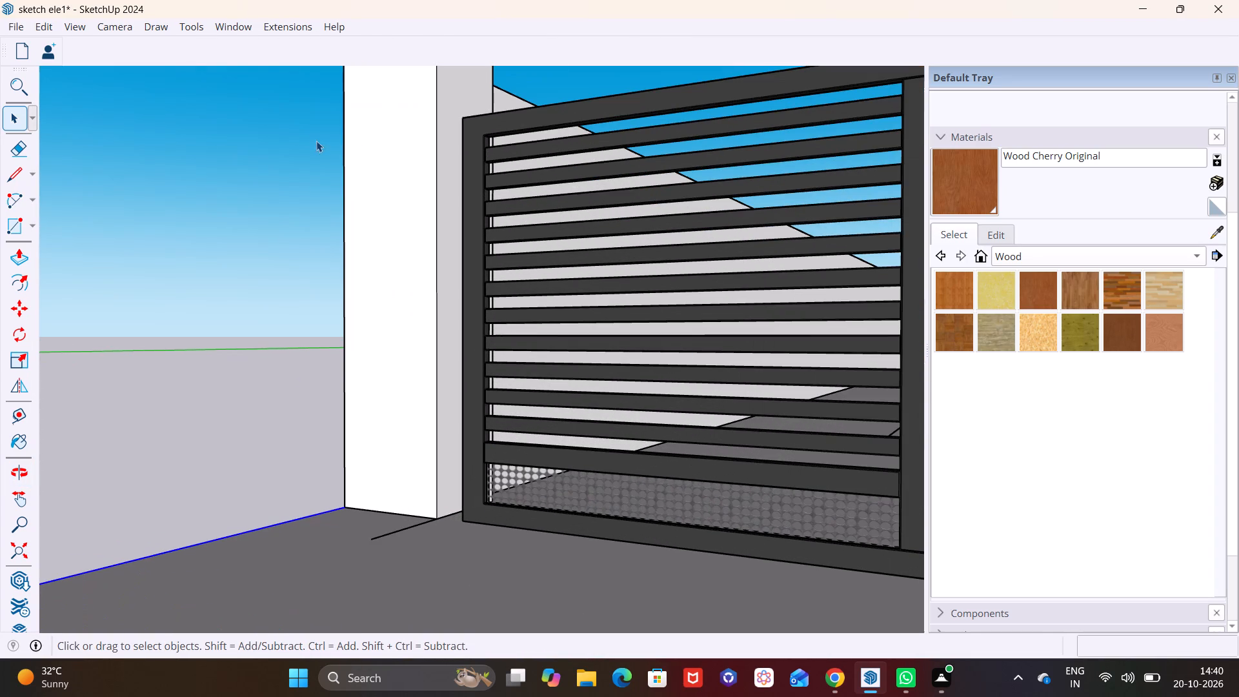
click(16, 170)
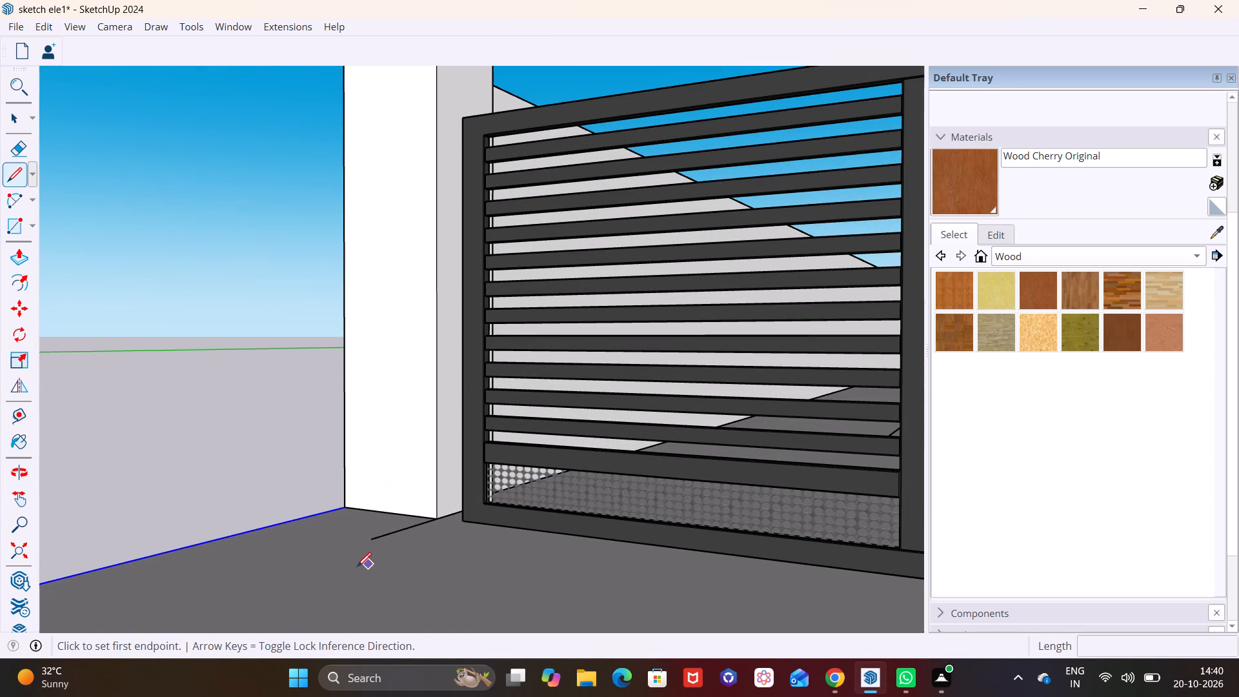
click(378, 536)
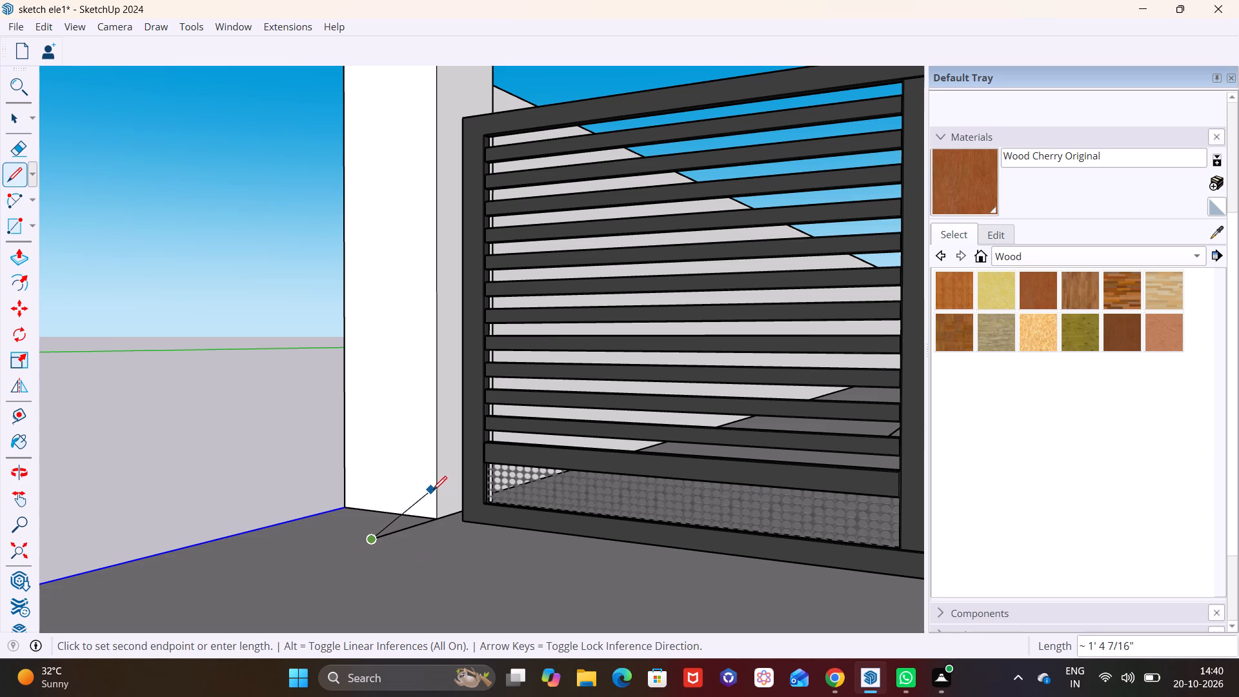
click(436, 489)
key(space)
Extrude the gentler triangular ramp profile 13' 1/2" across the gate opening to the opposite pillar.
click(431, 510)
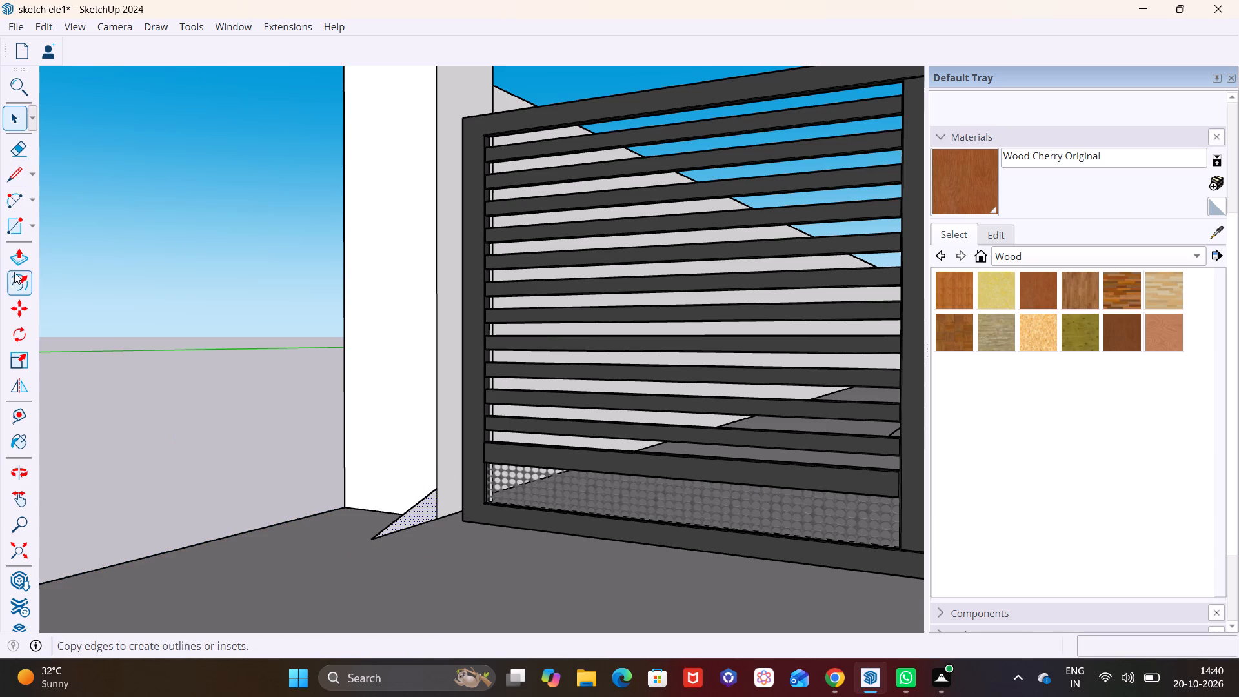
click(20, 260)
click(410, 517)
scroll(561, 543, down, 3)
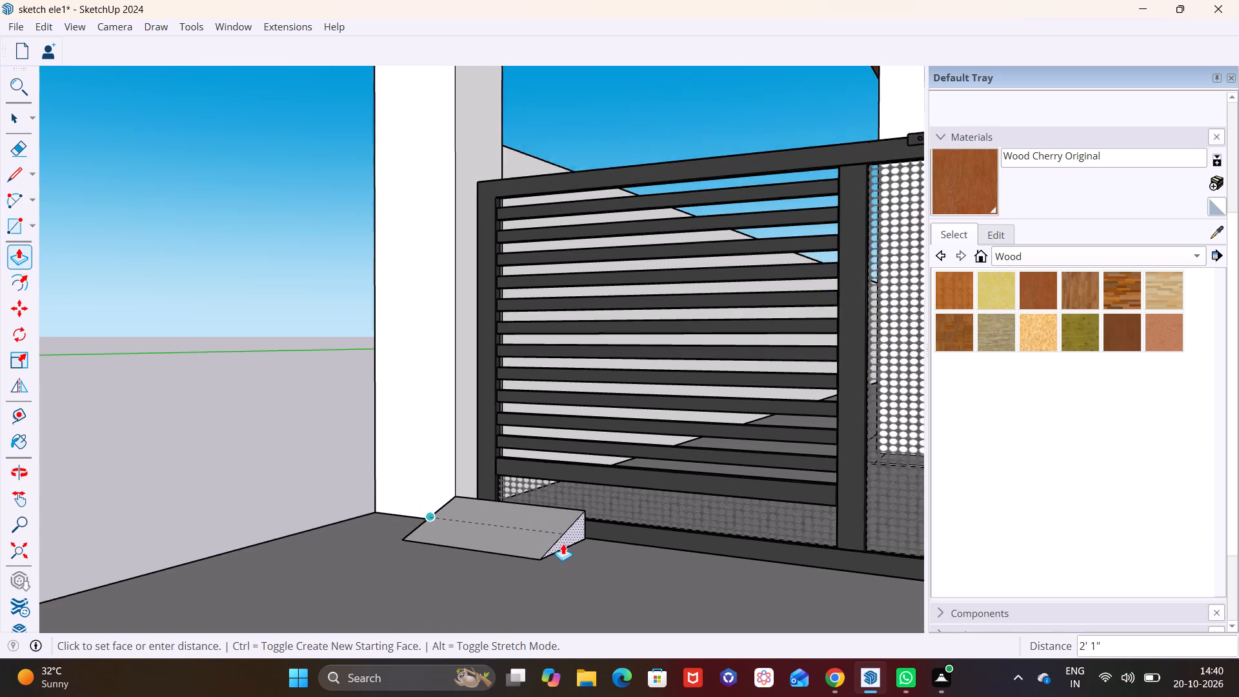
scroll(563, 543, down, 8)
shift+middle_drag(607, 534, 324, 466)
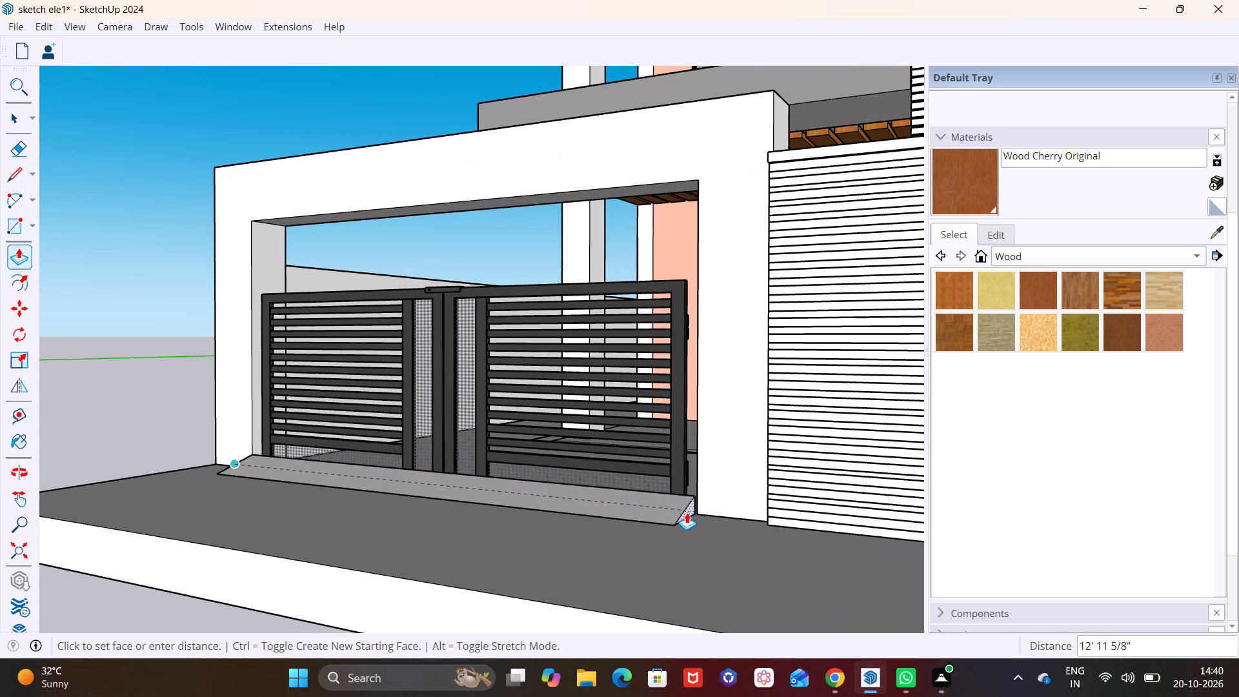
click(689, 507)
key(space)
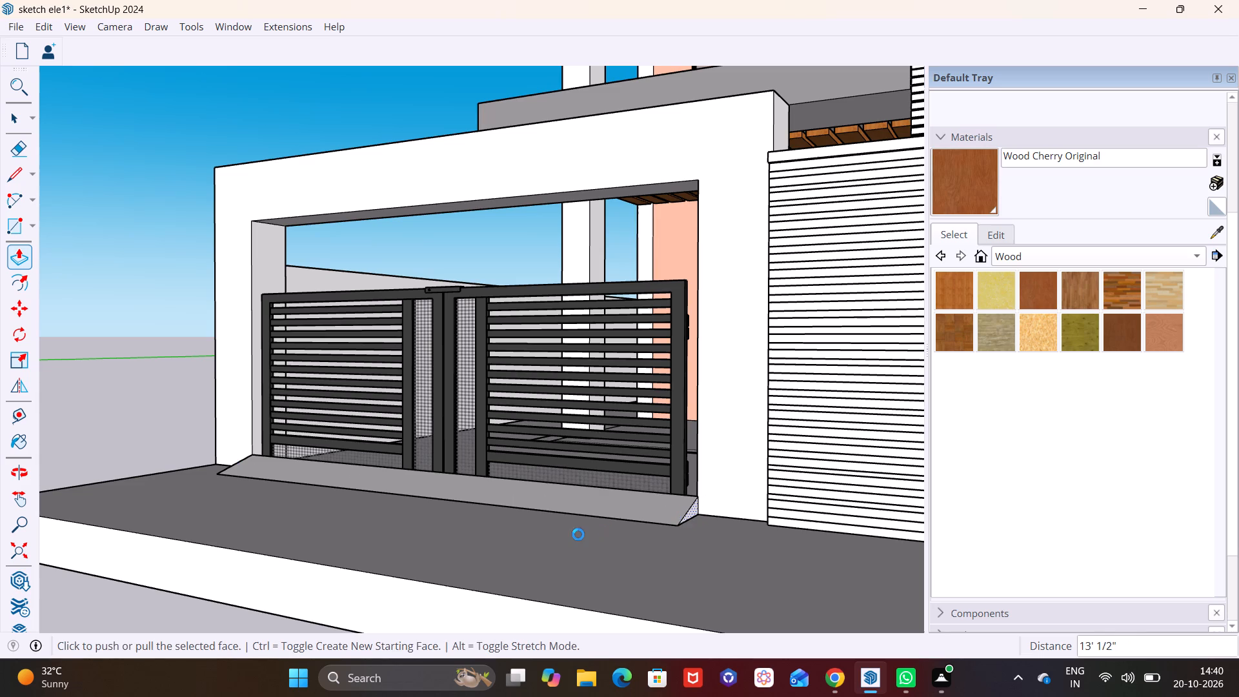
click(578, 534)
Scale the entrance gate in width by about 1.03 along the red axis to meet the outer gate pillar's inner face.
middle_drag(534, 529, 763, 603)
middle_drag(606, 518, 576, 457)
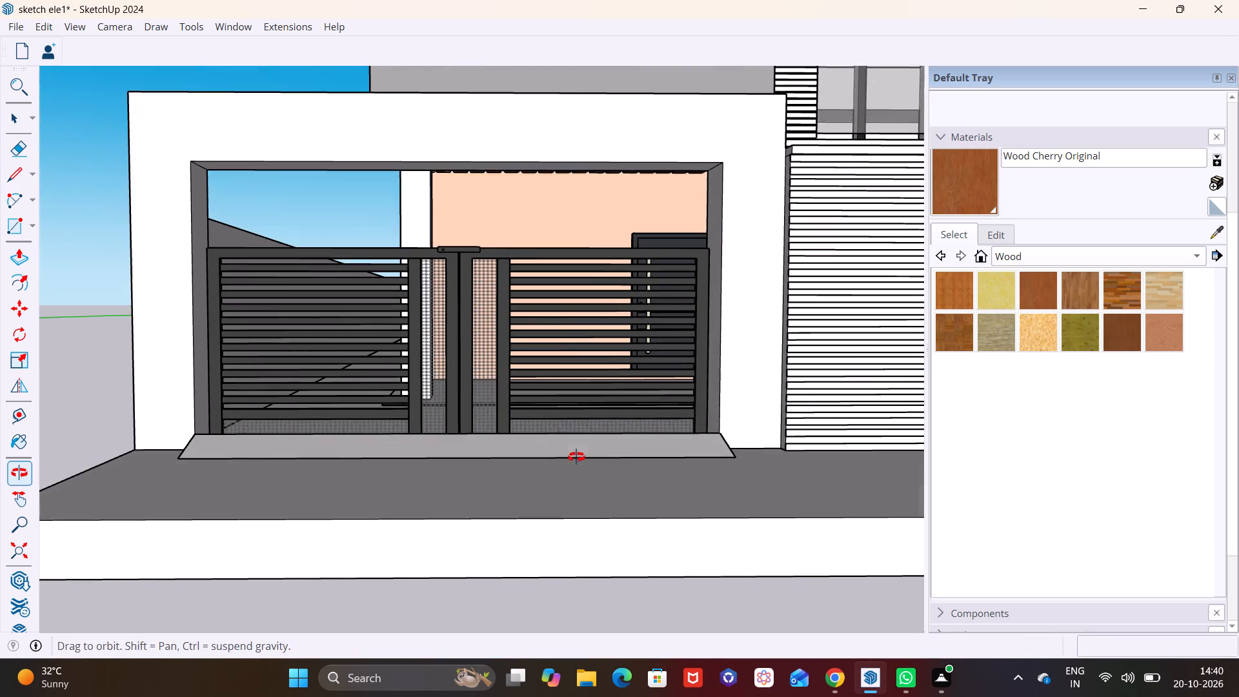
middle_drag(576, 457, 577, 456)
key(space)
middle_drag(300, 387, 410, 413)
click(361, 347)
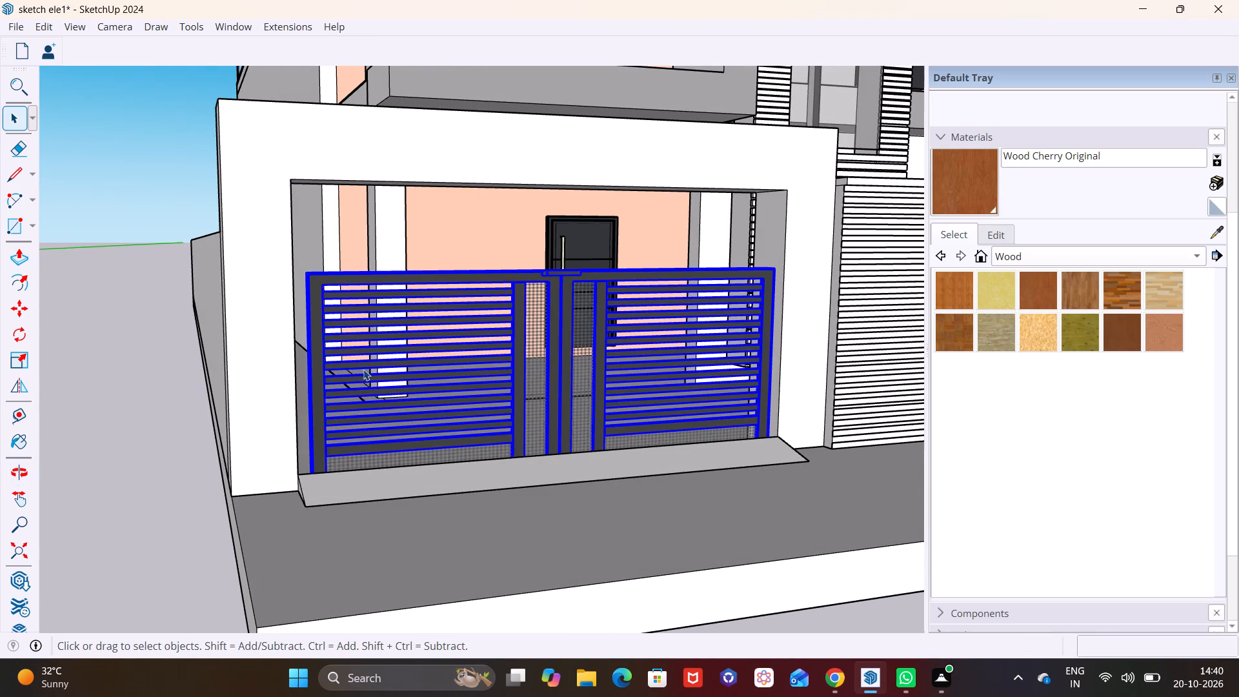
click(21, 352)
scroll(312, 394, up, 2)
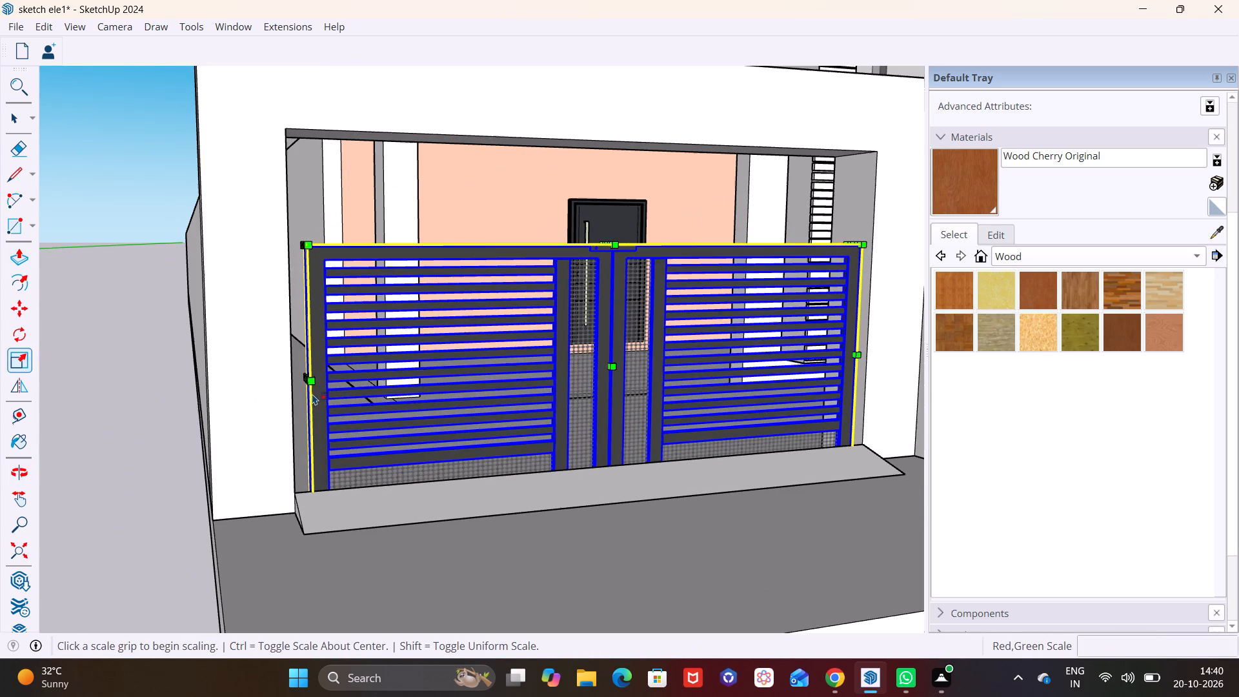
click(305, 374)
click(292, 374)
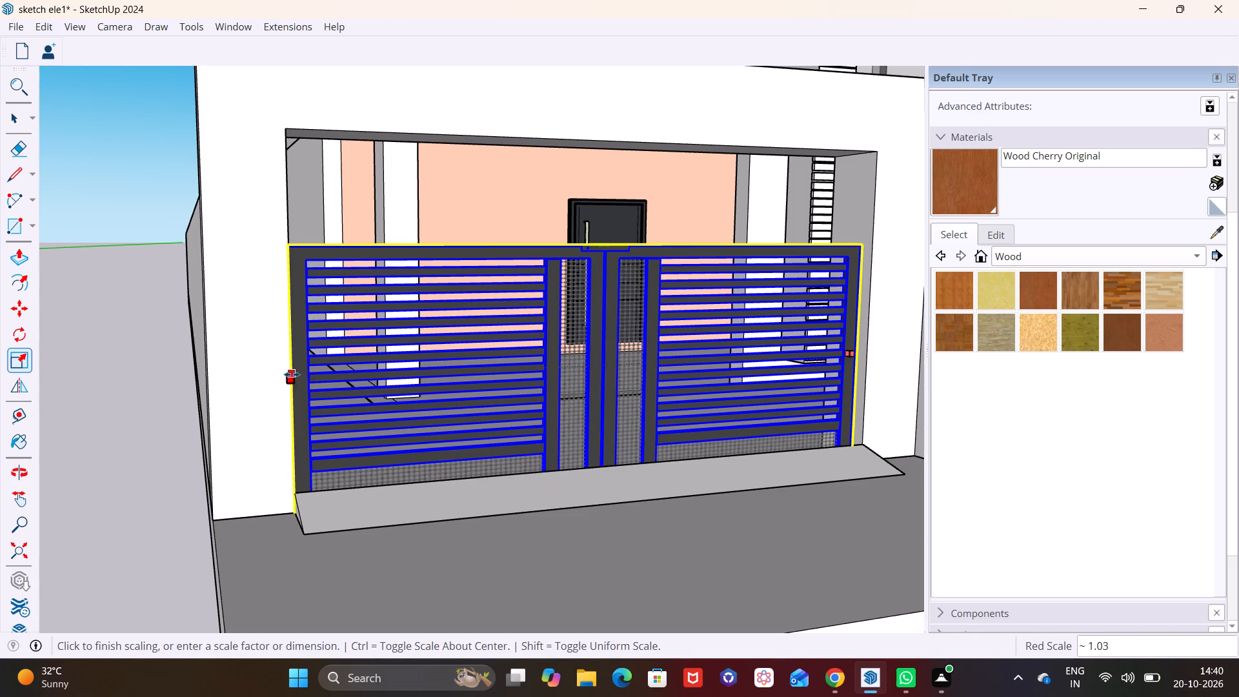
Adjust the entrance gate's width along the red axis so its other end meets the pillar beside the slatted column.
scroll(410, 387, down, 2)
middle_drag(487, 399, 99, 387)
scroll(406, 357, up, 7)
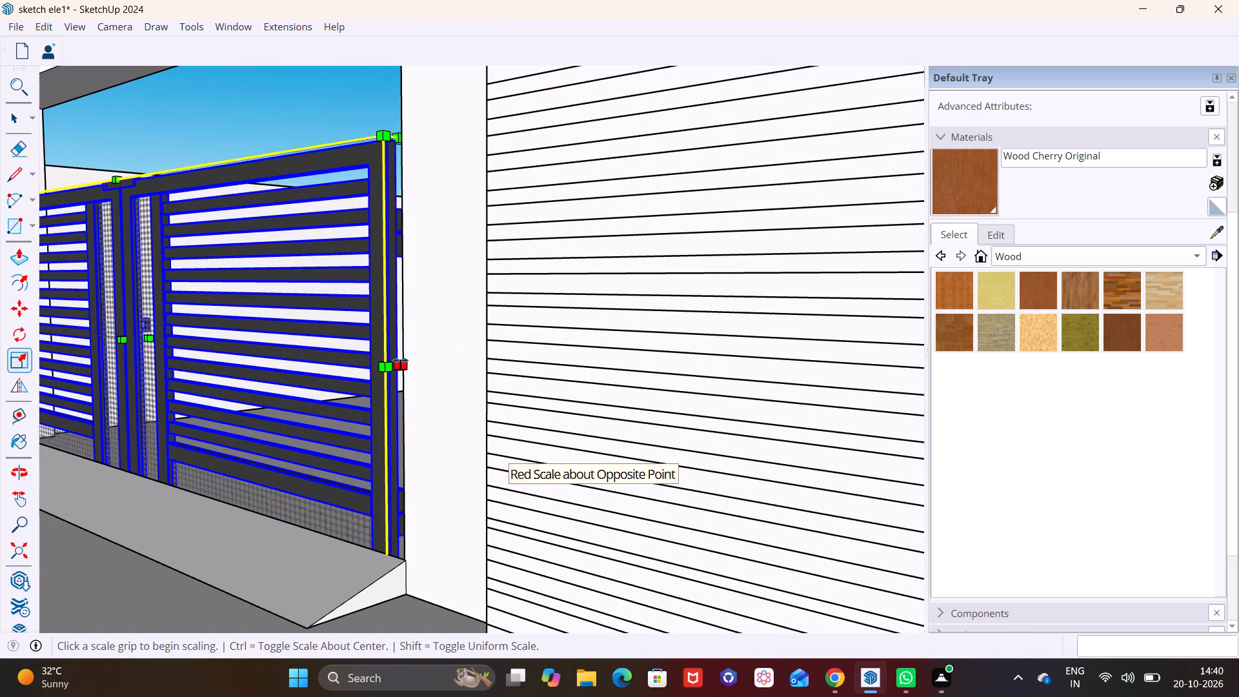
click(400, 360)
click(406, 360)
key(space)
click(99, 573)
Examine the front elevation around the fitted gate, ramp, pillars and extended paving.
scroll(138, 552, down, 7)
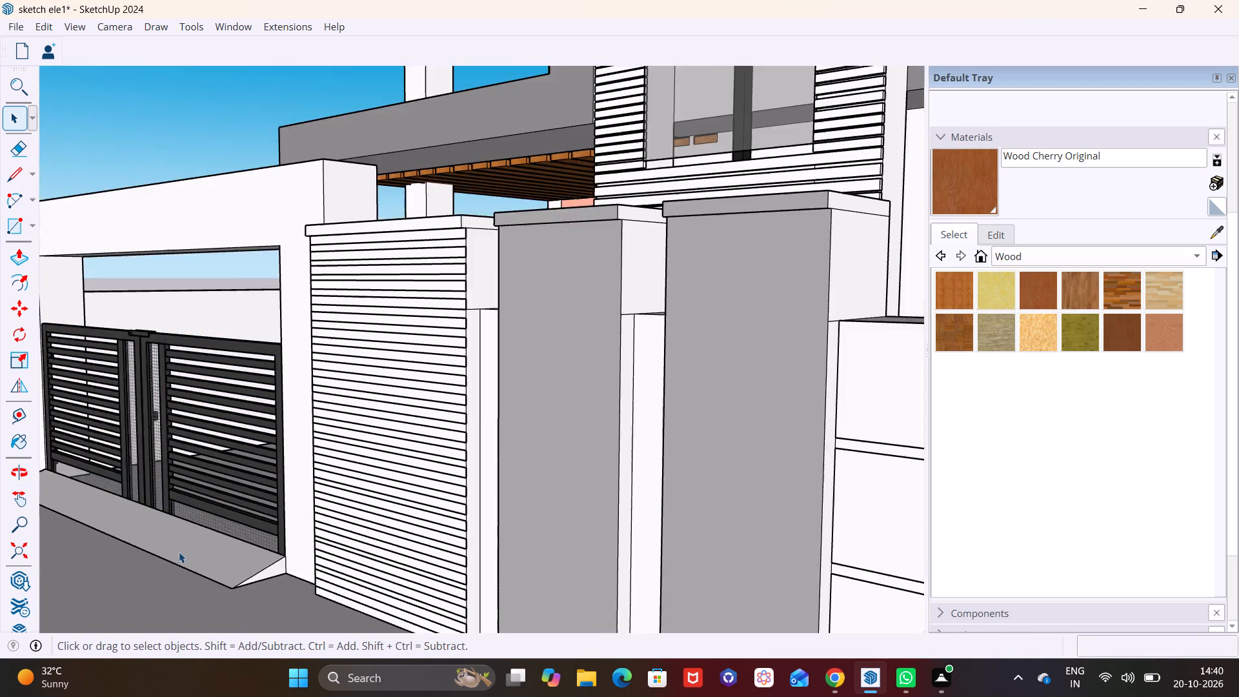
middle_drag(275, 549, 530, 500)
scroll(498, 554, down, 3)
scroll(427, 600, down, 3)
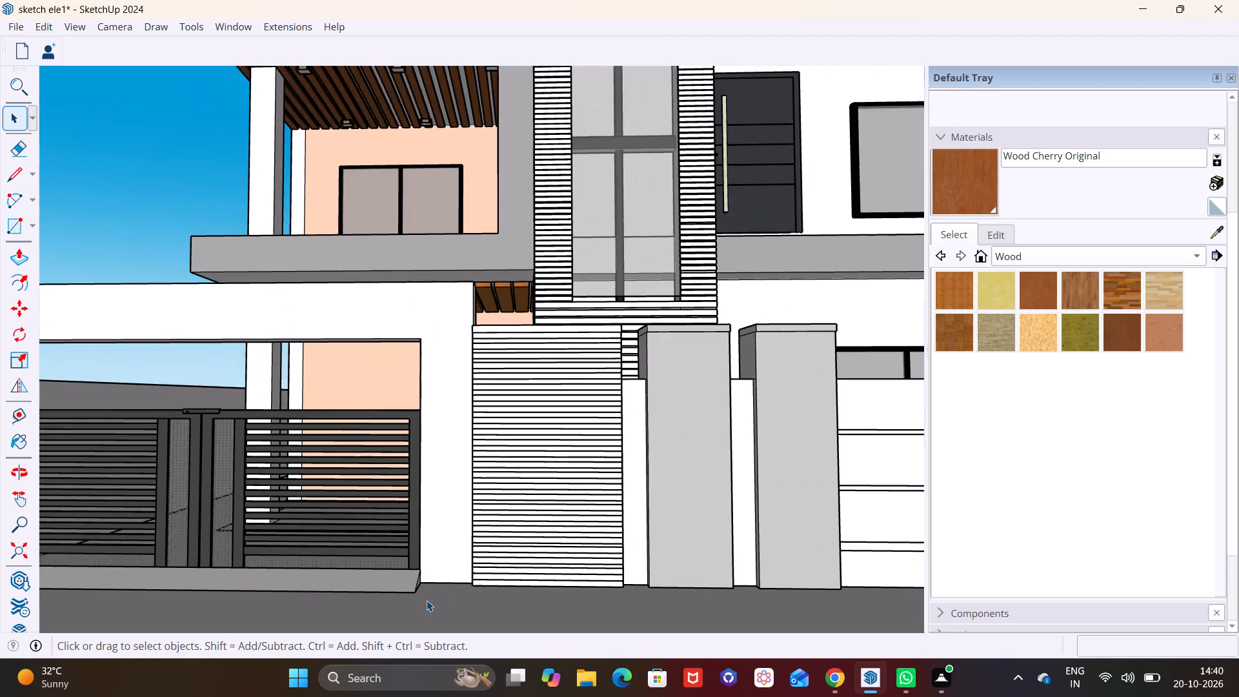
scroll(427, 600, down, 3)
shift+middle_drag(433, 585, 494, 443)
middle_drag(498, 460, 497, 536)
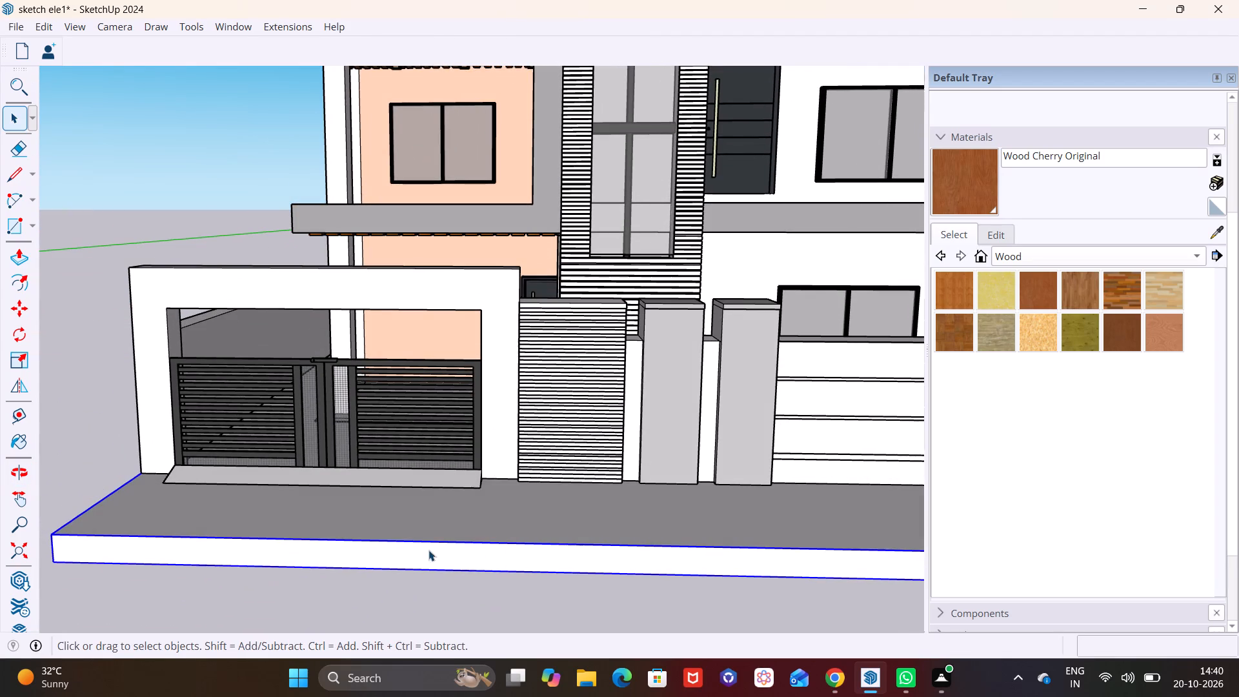
click(450, 520)
click(106, 581)
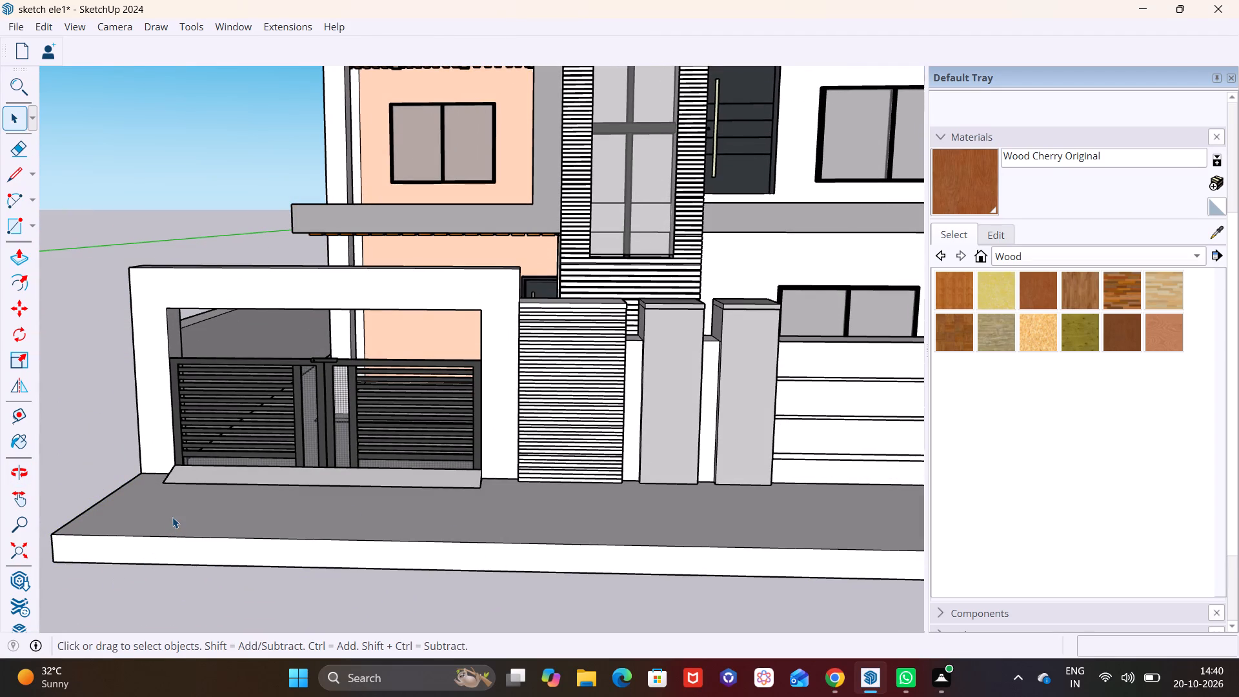
scroll(200, 504, down, 3)
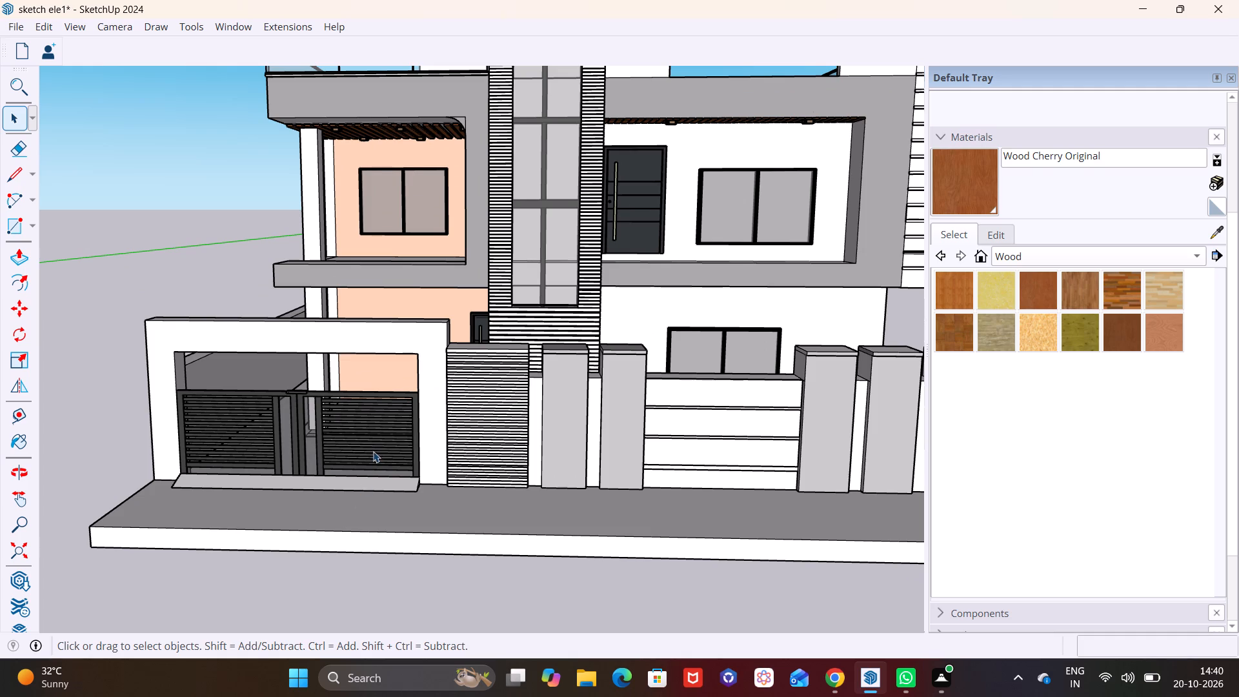
scroll(373, 448, down, 1)
Draw a planter outline on the paving between the pillars at the grooved wall, about 3' 5 3/4" deep with an 8' 3 3/16" front line.
shift+middle_drag(419, 437, 0, 323)
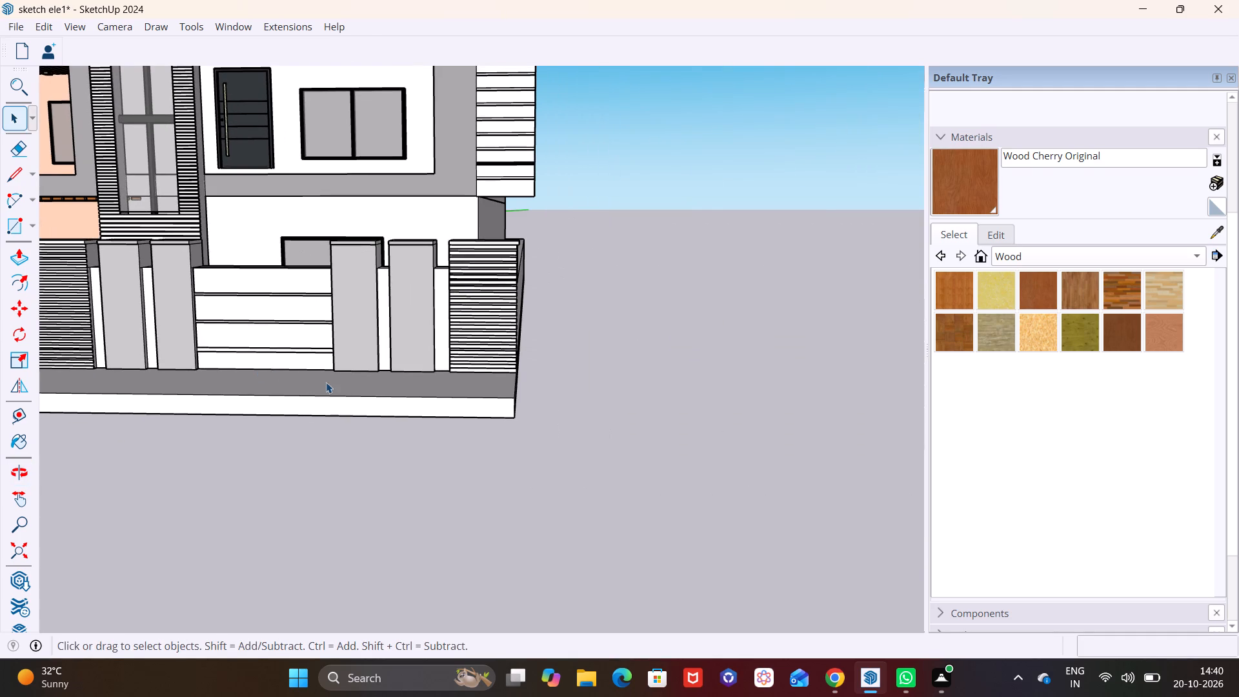
shift+middle_drag(327, 382, 409, 409)
middle_drag(251, 383, 274, 407)
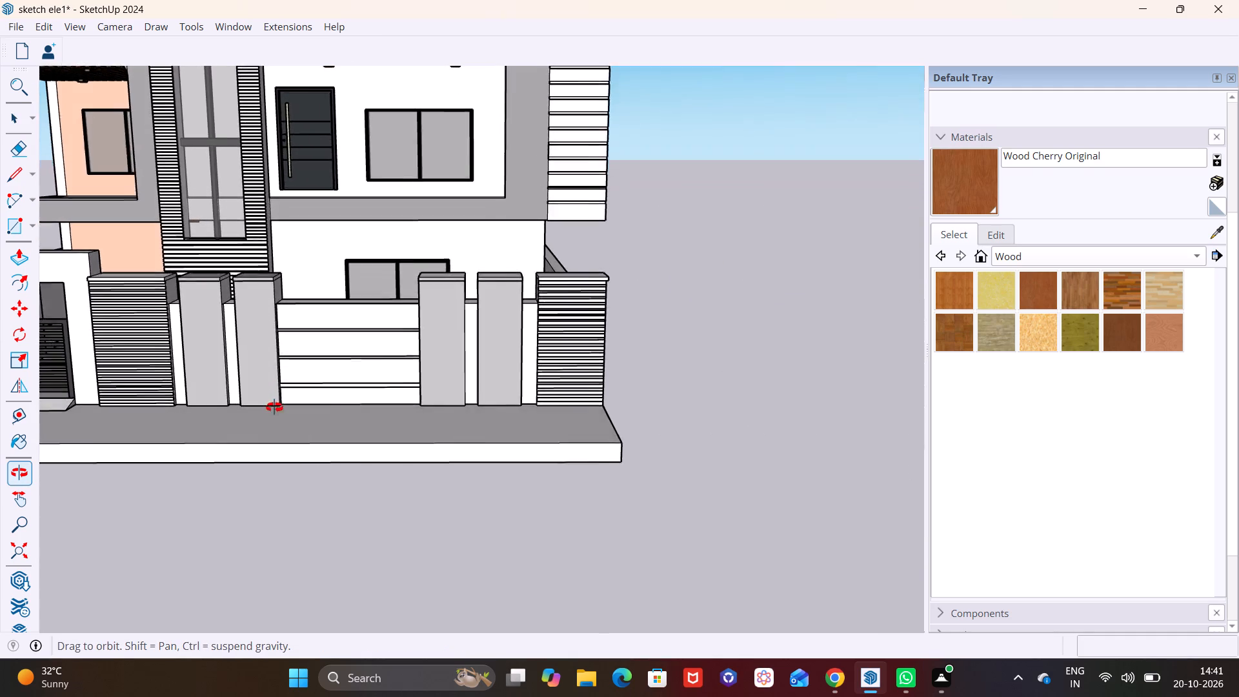
middle_drag(274, 407, 286, 429)
scroll(292, 423, up, 2)
middle_drag(303, 419, 295, 453)
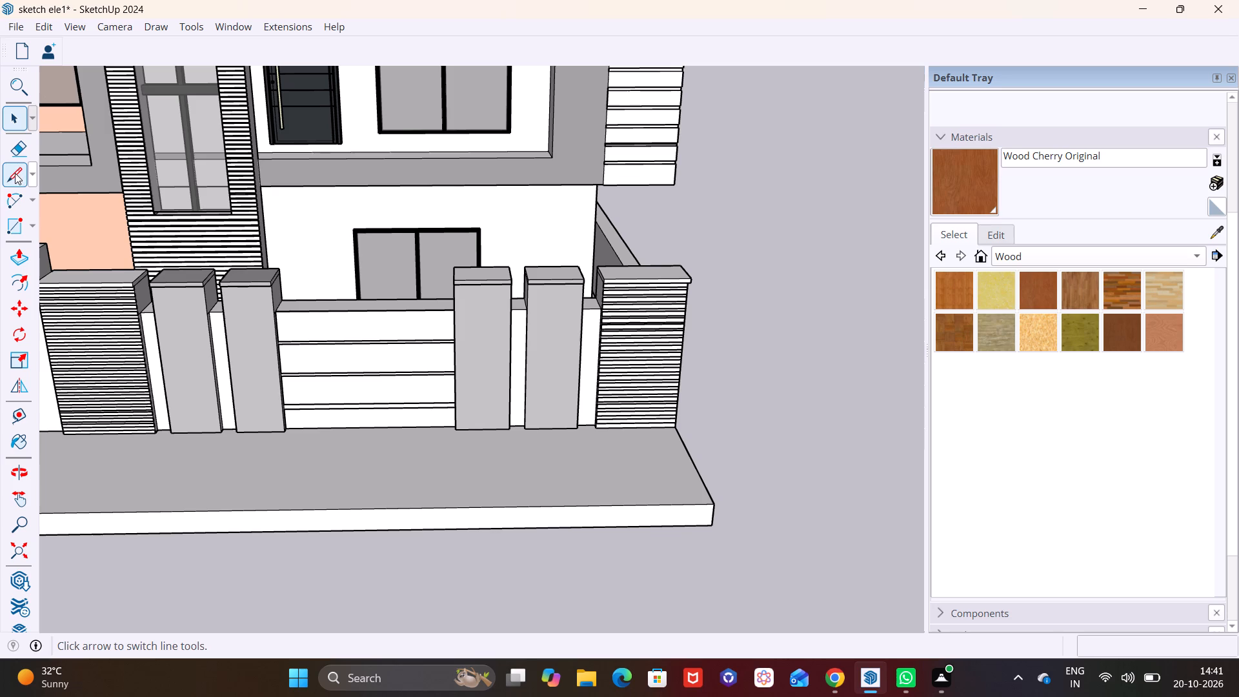
click(15, 173)
click(281, 432)
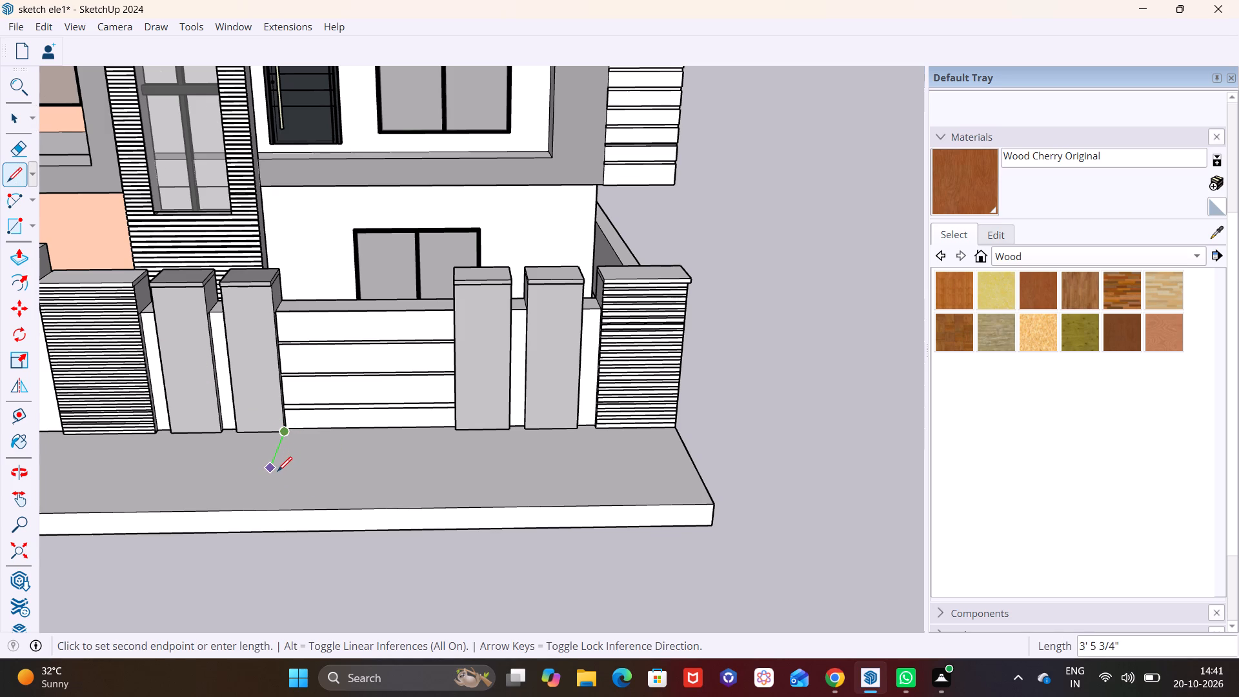
click(277, 470)
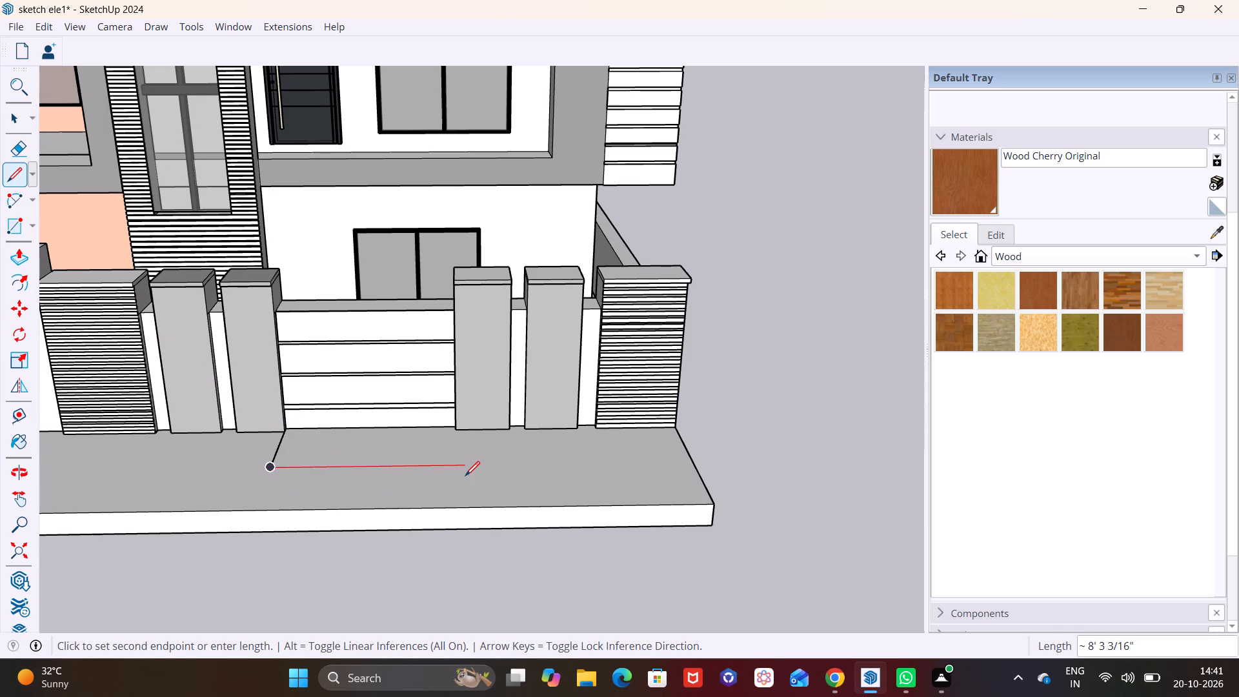
click(465, 476)
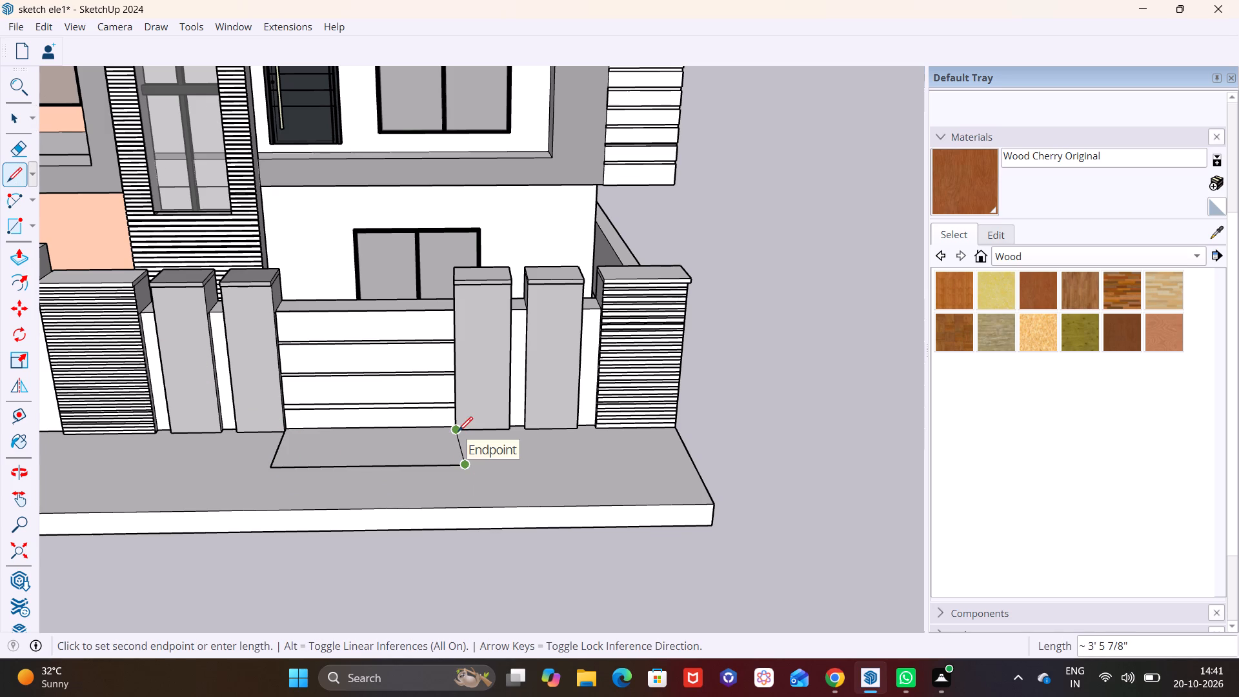
key(ctrl+z)
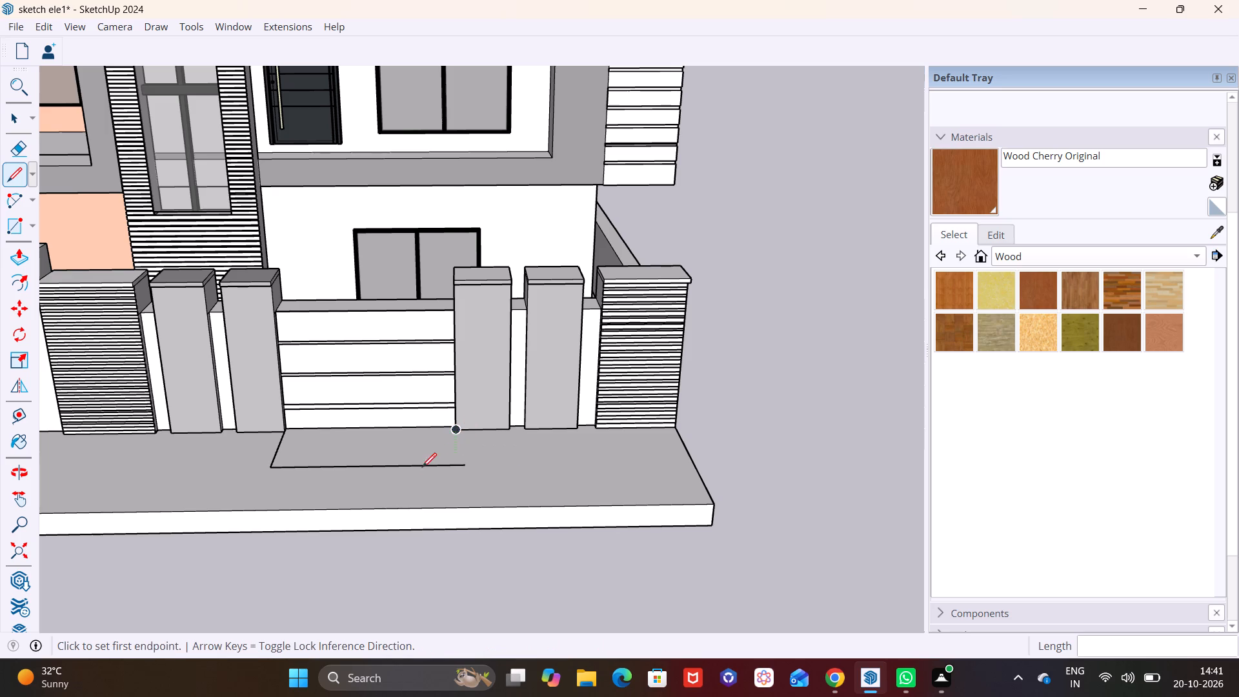
click(458, 432)
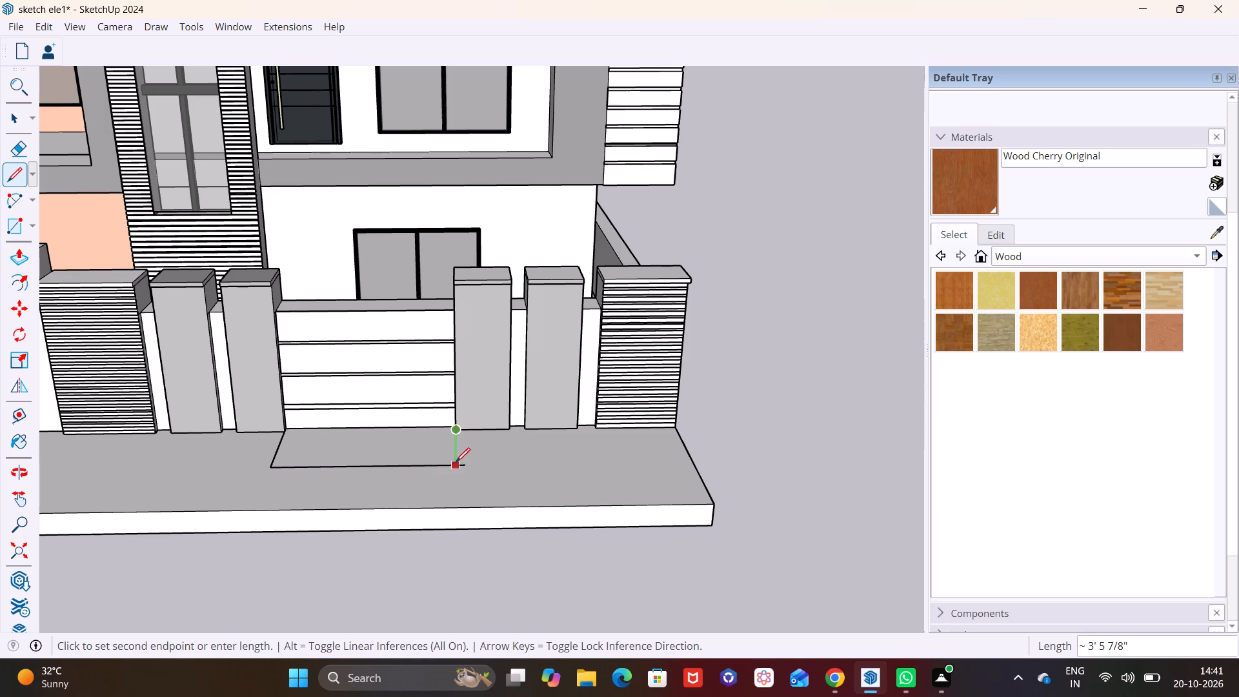
click(452, 464)
key(space)
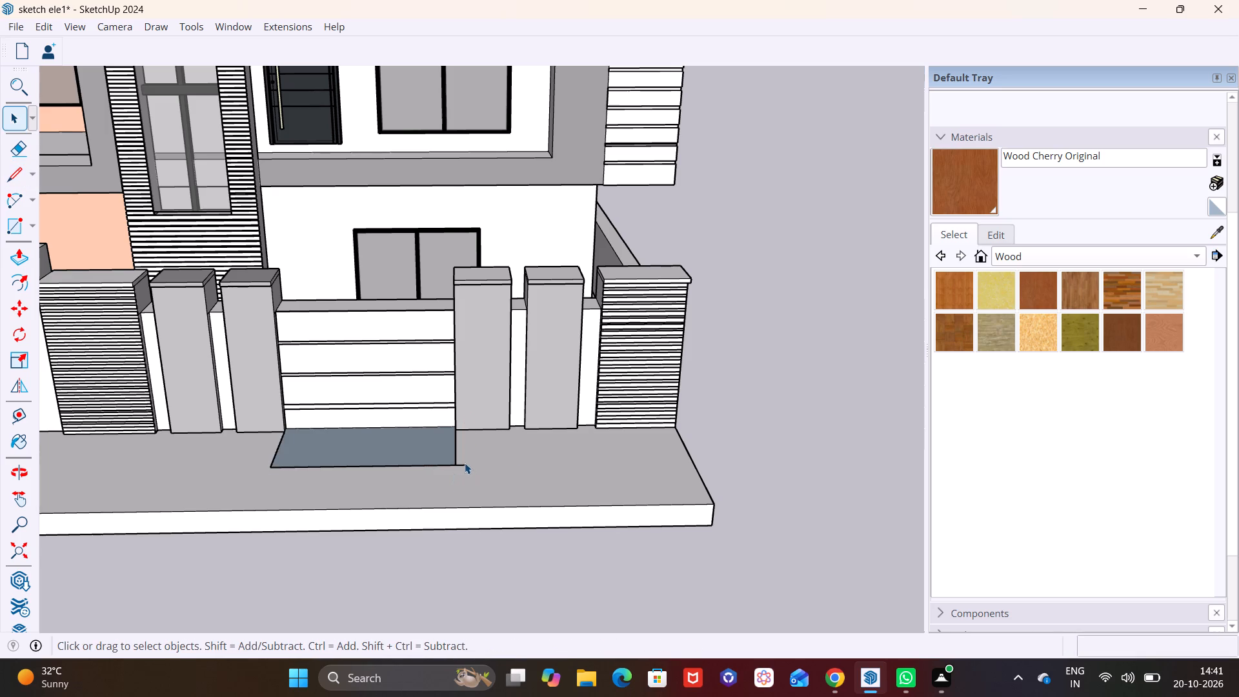
Erase the front line's stub extending past the planter outline's corner.
click(13, 156)
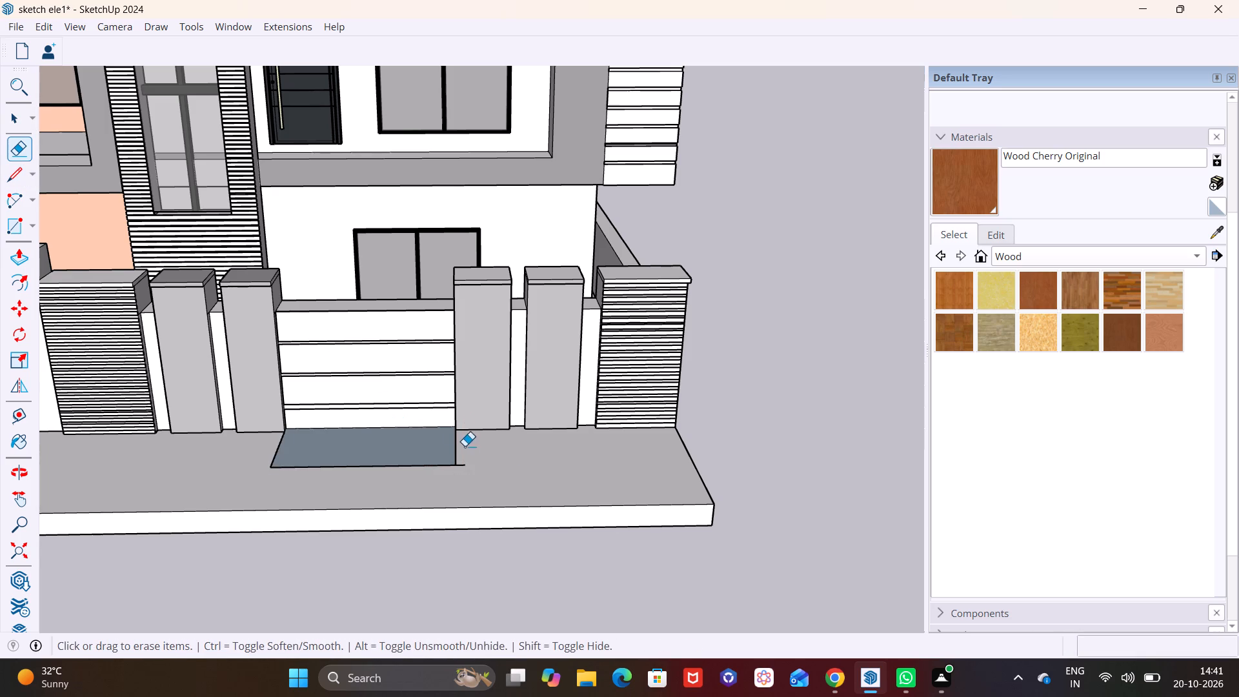
click(463, 466)
Offset the planter outline inward to form a narrow border around its base.
scroll(363, 400, down, 2)
scroll(366, 407, up, 8)
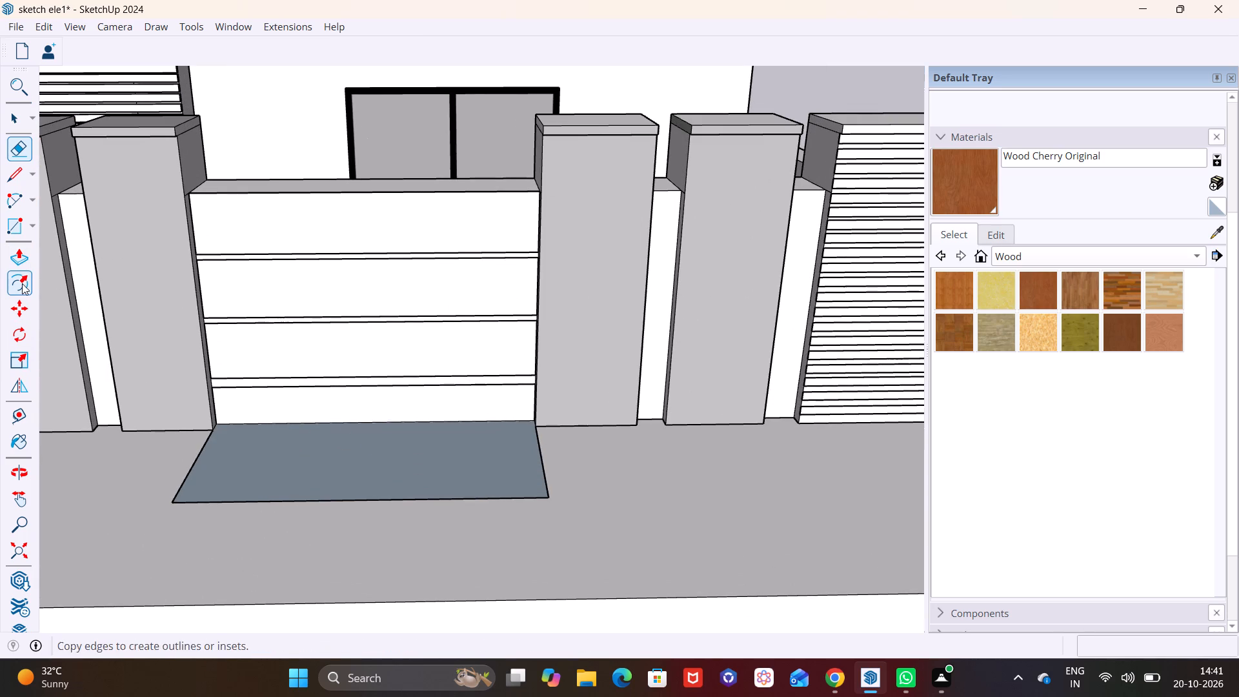
click(22, 283)
click(216, 452)
click(229, 452)
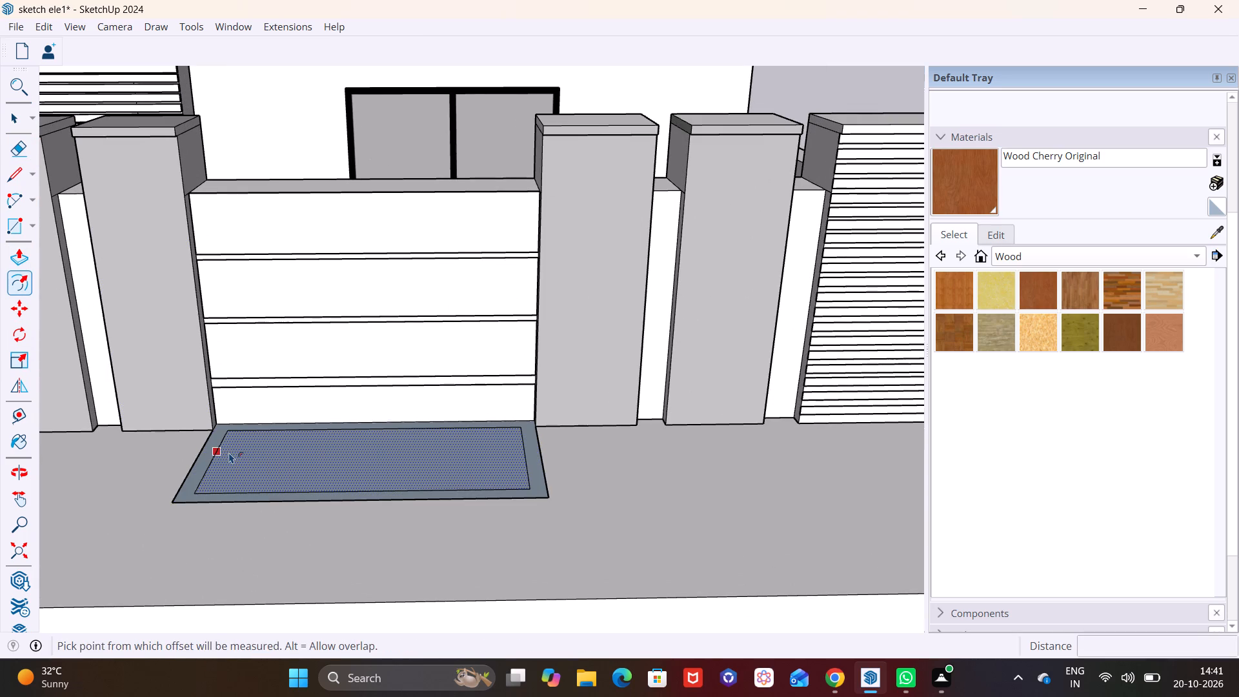
key(space)
key(Escape)
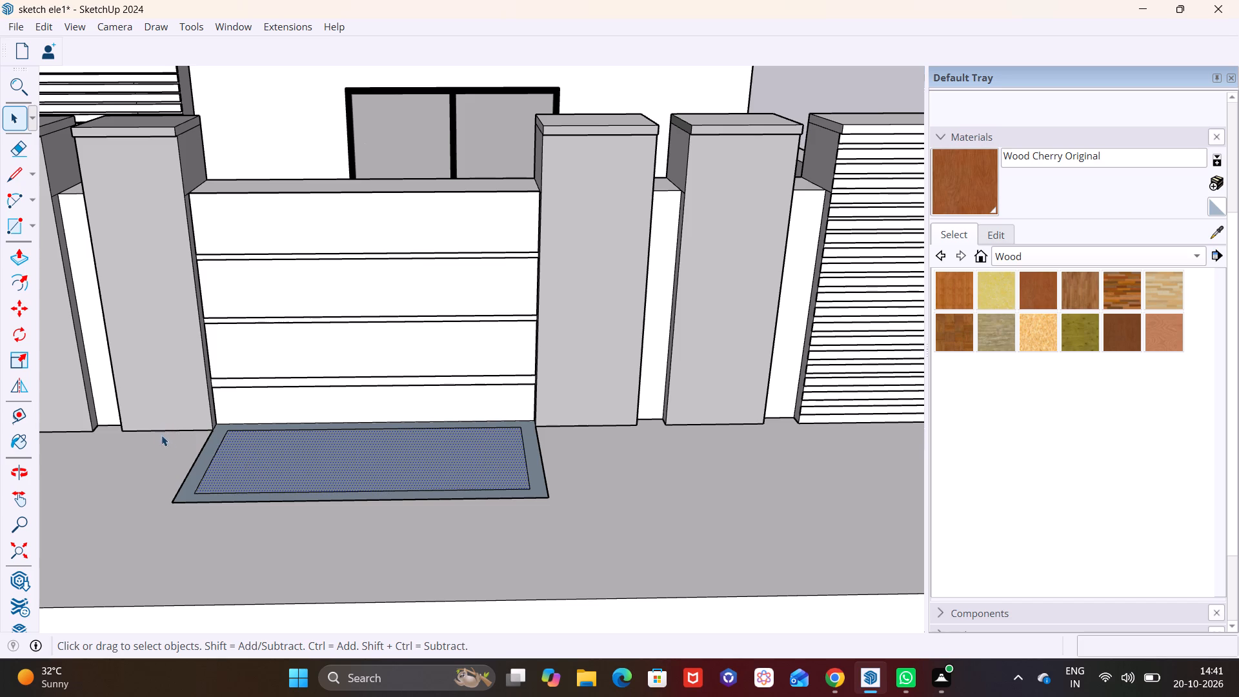
Raise the planter's border face about 8 5/16" to form its surrounding walls.
click(198, 466)
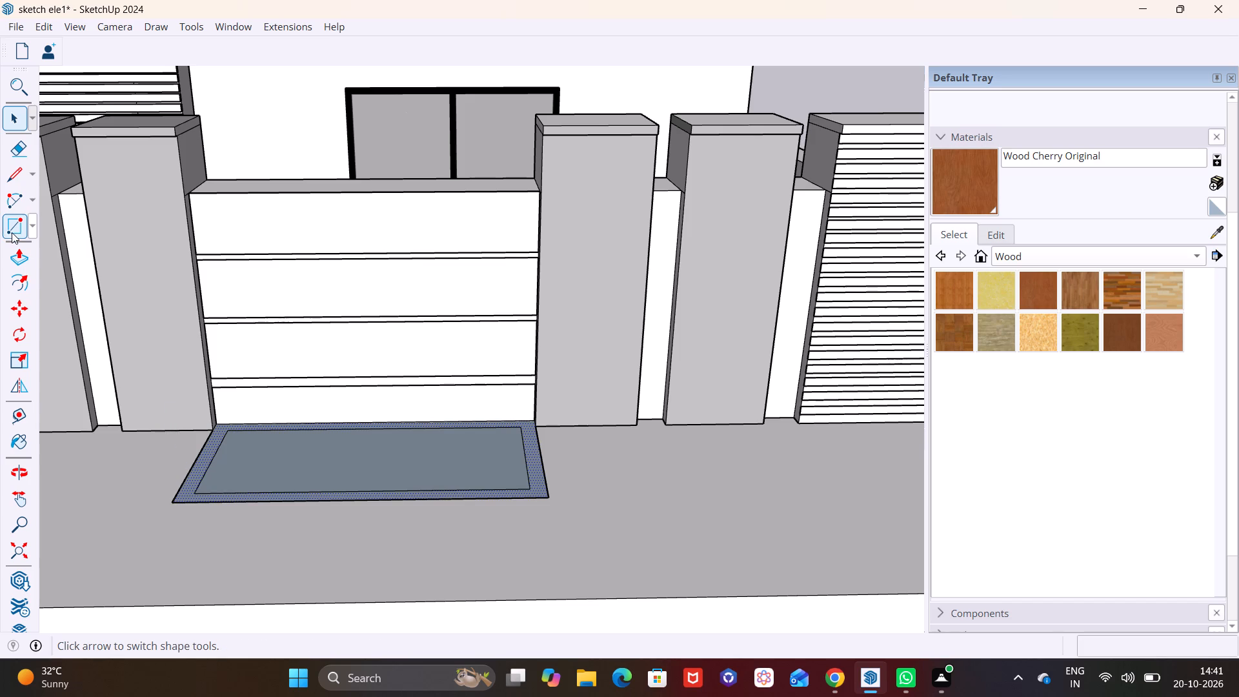
click(23, 261)
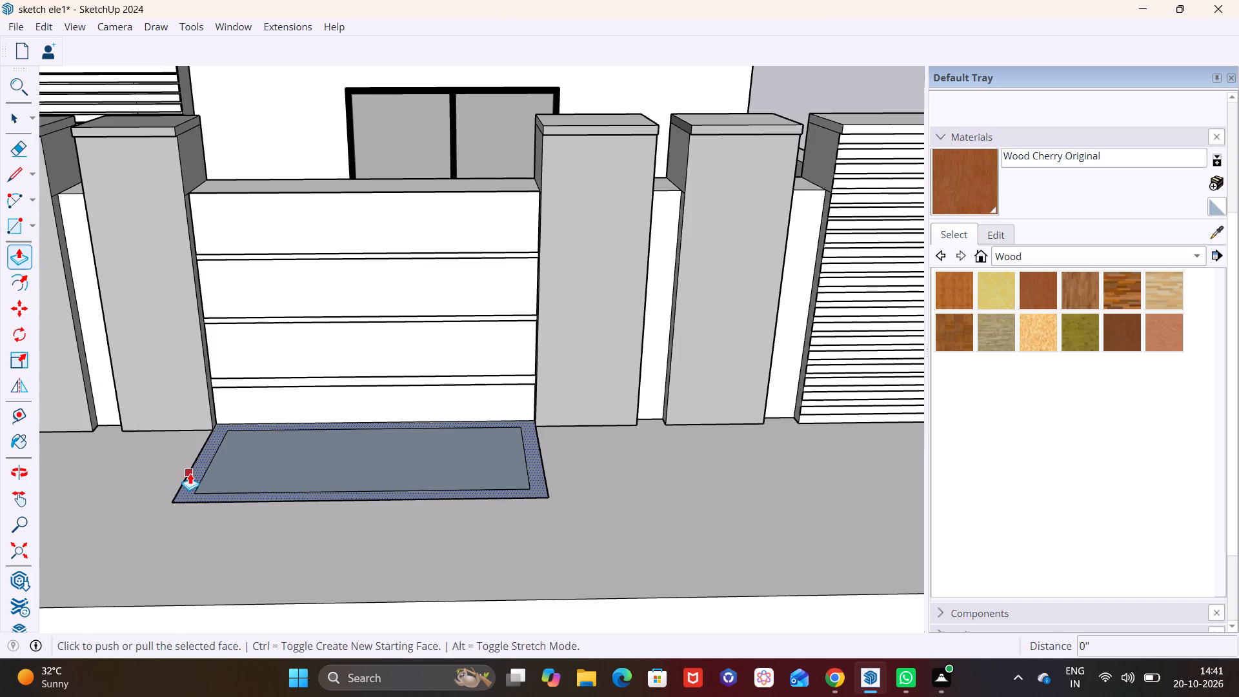
click(190, 473)
click(197, 462)
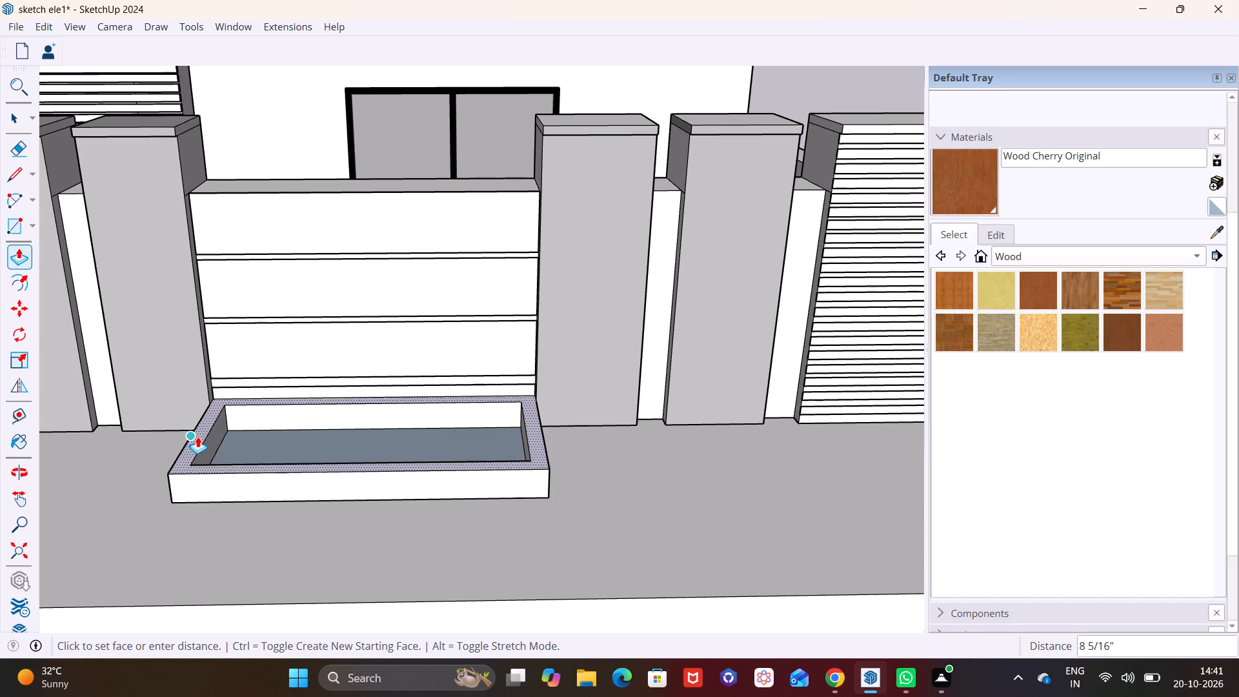
click(197, 438)
key(space)
click(589, 500)
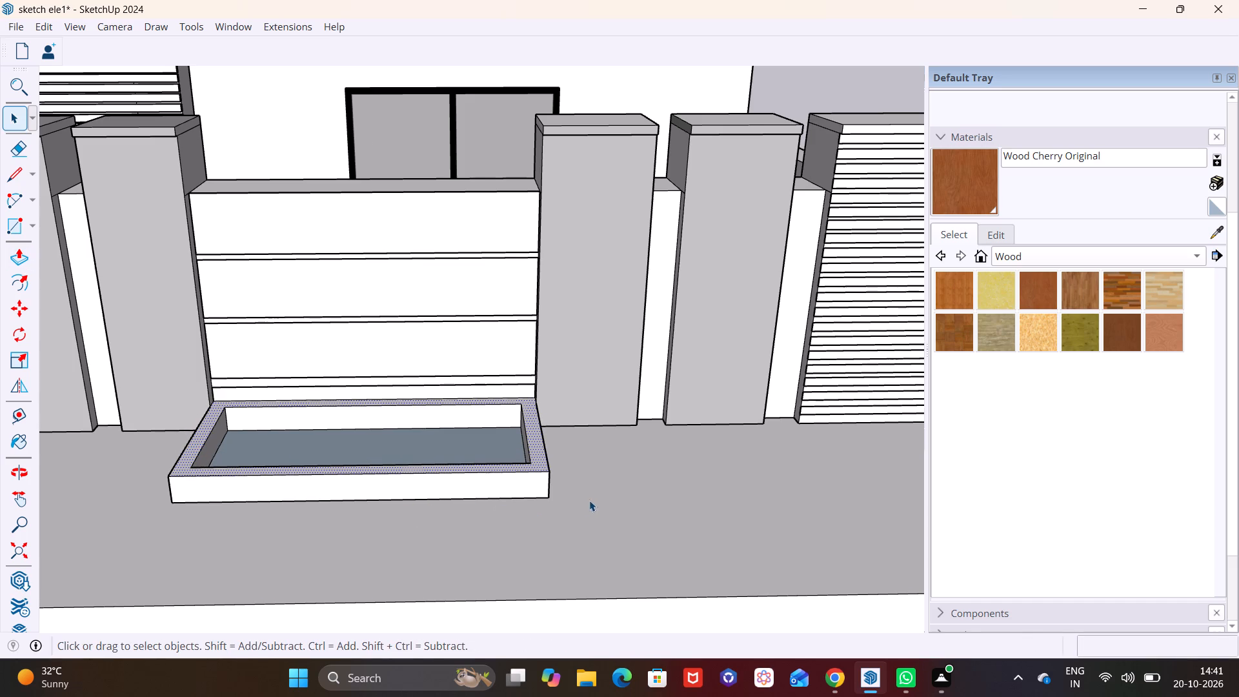
Paint the planter's rim, front face and inner side and back faces with the stone material Granite Dark Gray.
click(1107, 262)
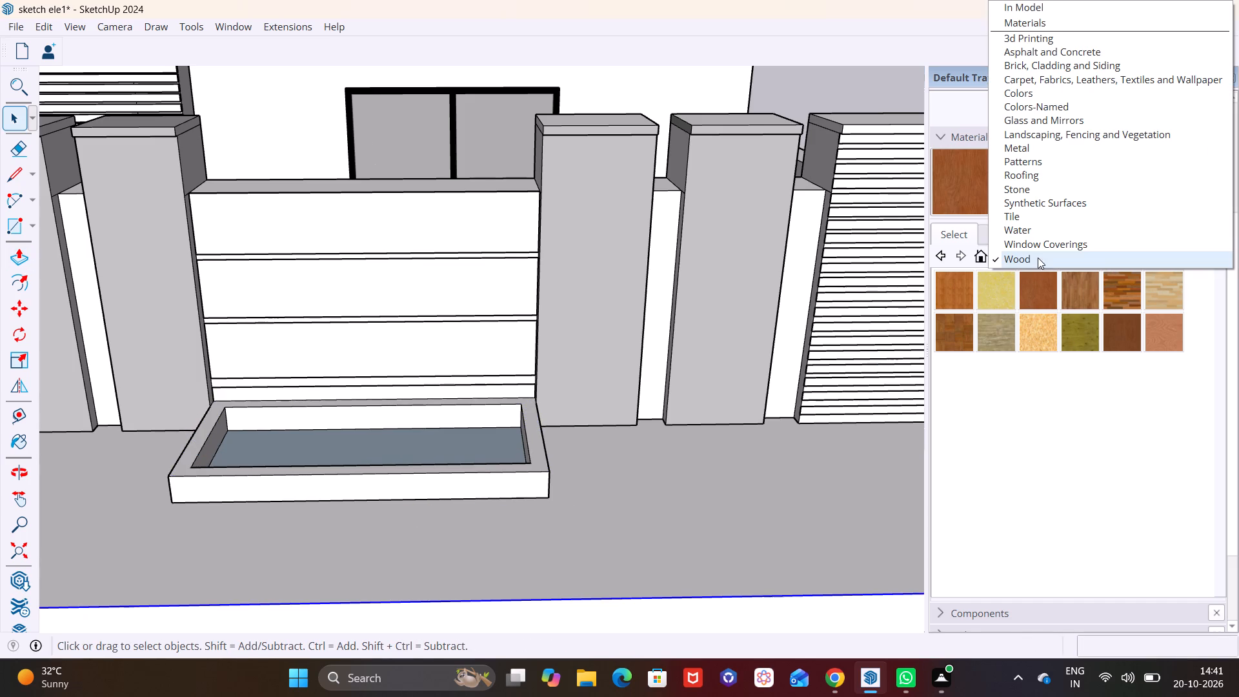
click(1029, 192)
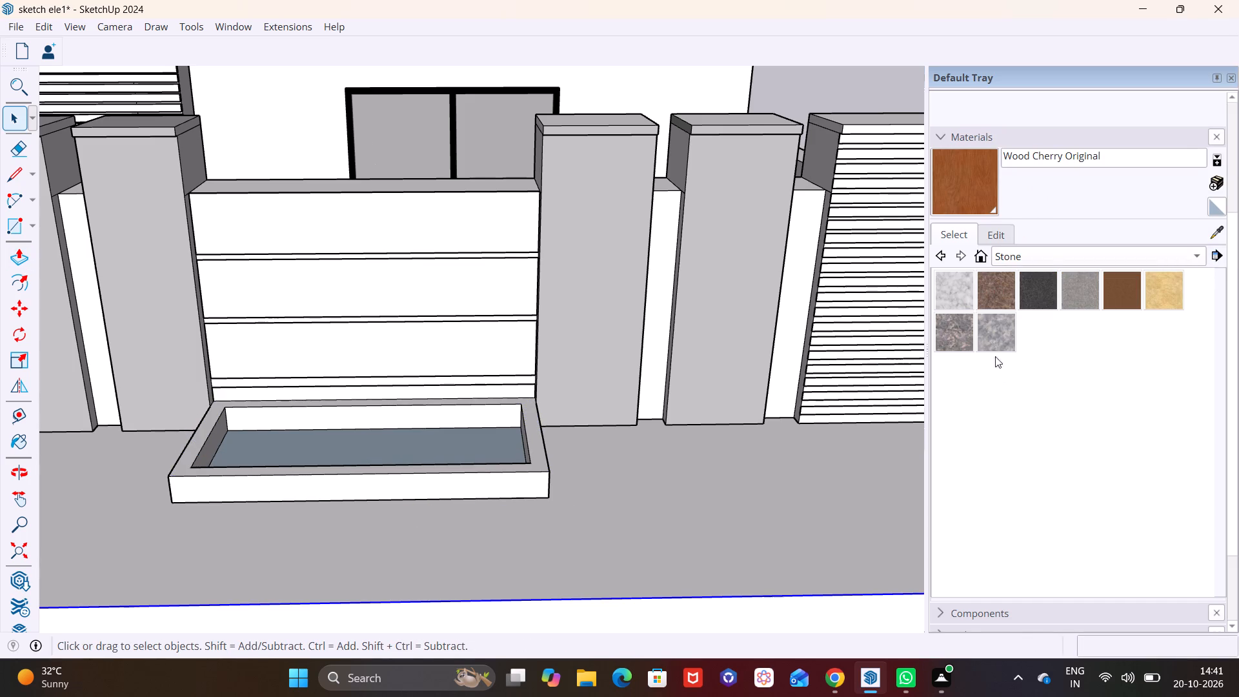
click(1045, 286)
click(527, 483)
click(519, 469)
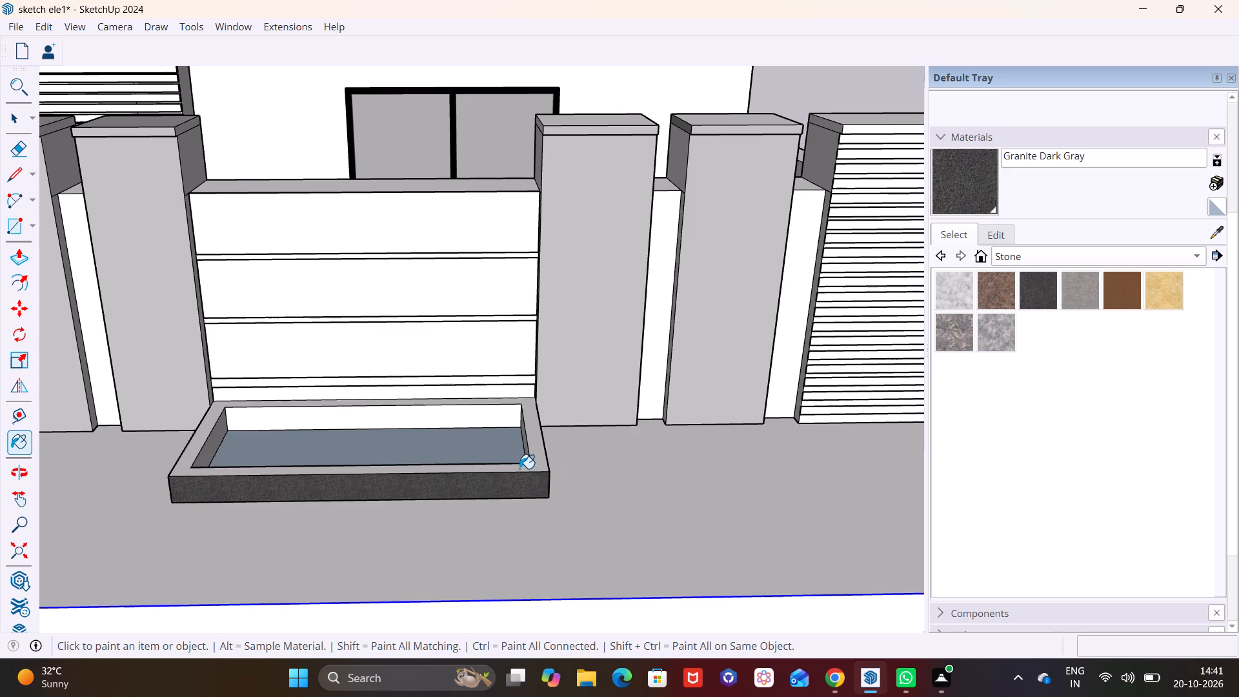
click(216, 441)
click(299, 423)
Search the 3D Warehouse for plants.
scroll(383, 461, down, 4)
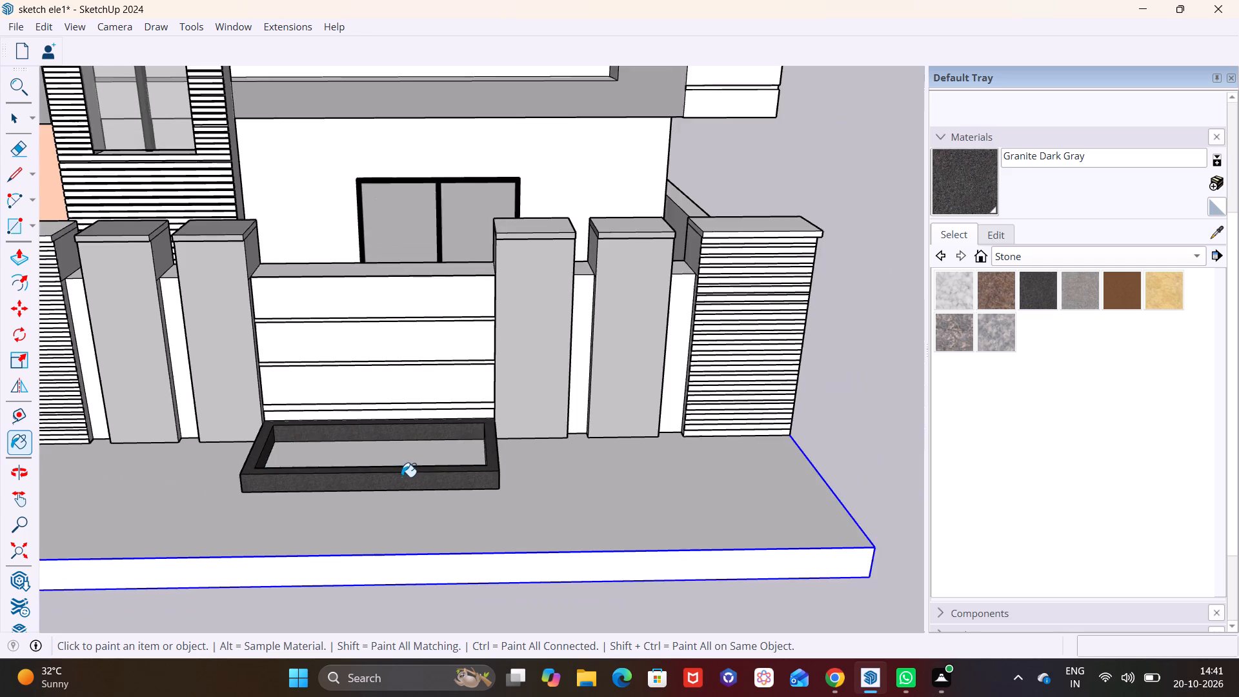
scroll(401, 477, down, 4)
scroll(526, 528, down, 2)
middle_drag(513, 513, 559, 412)
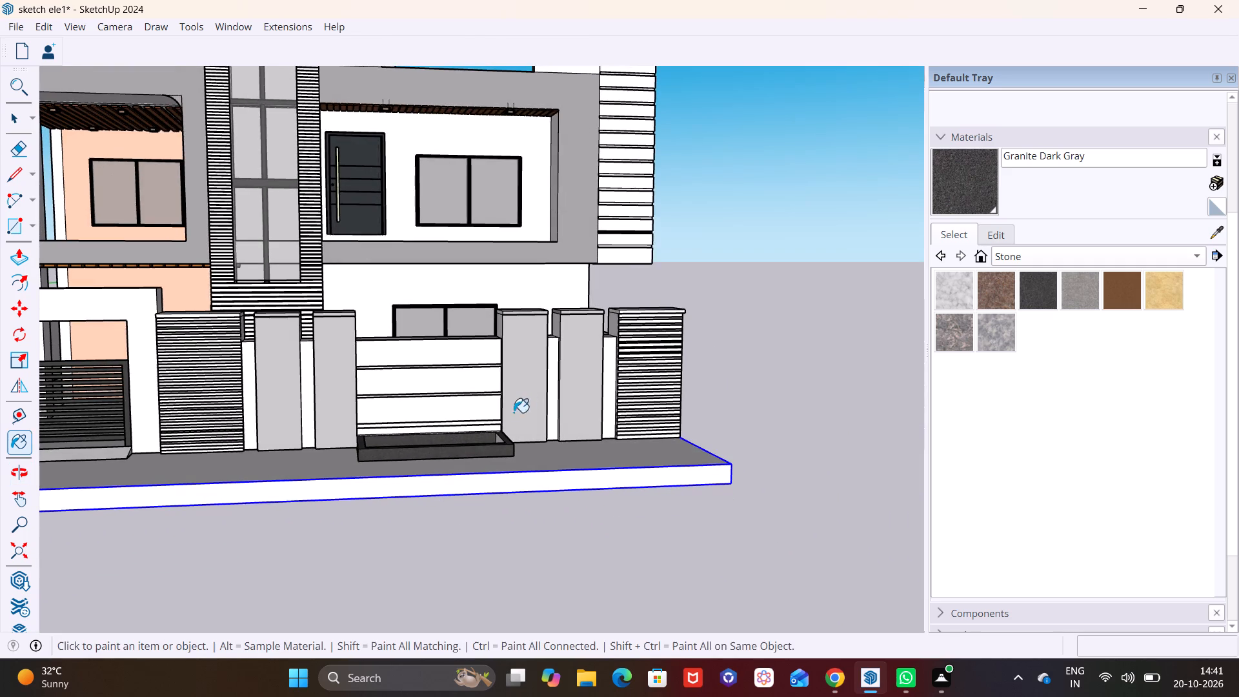
scroll(498, 427, down, 1)
click(234, 34)
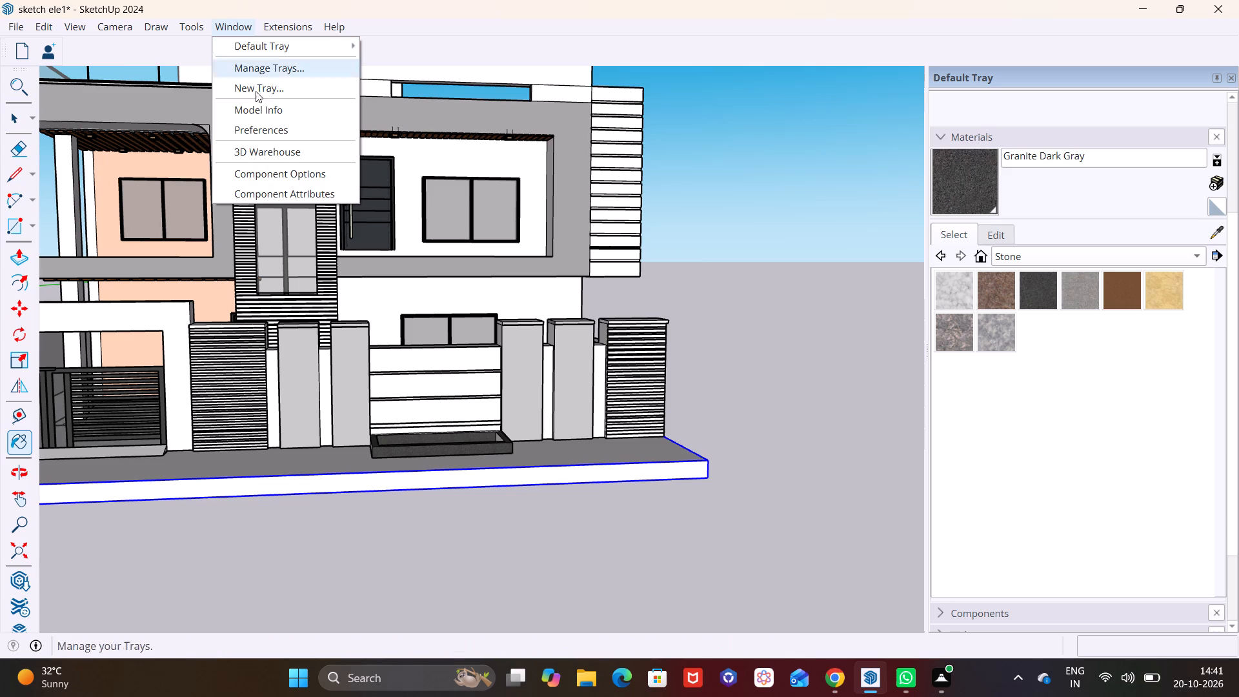
click(262, 145)
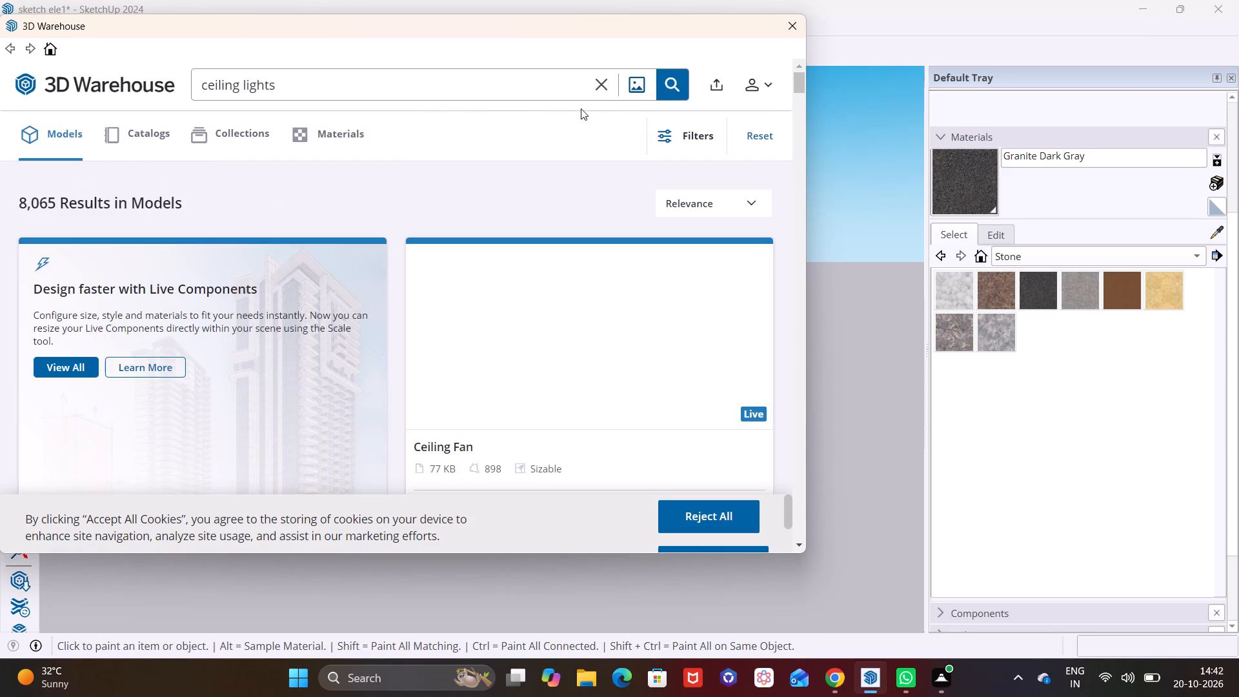
click(600, 88)
click(368, 81)
text(plants)
key(Return)
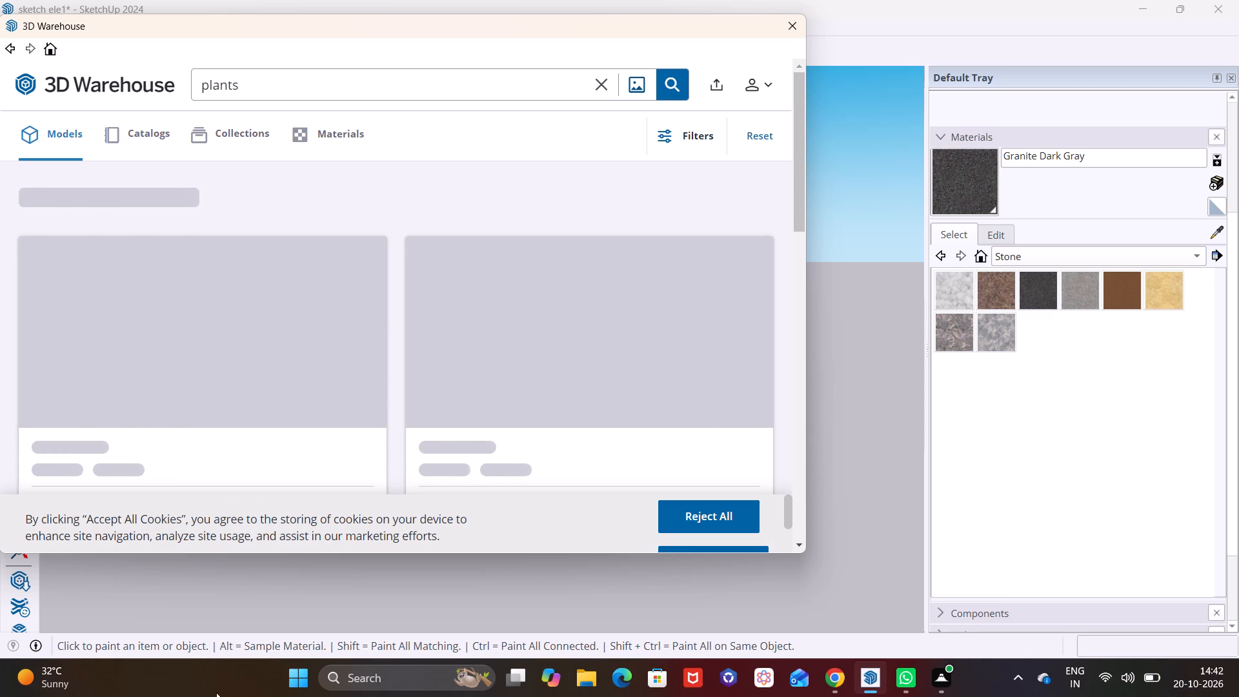
Browse the plant search results for a model that suits the front of the house.
scroll(209, 672, down, 3)
scroll(447, 499, down, 3)
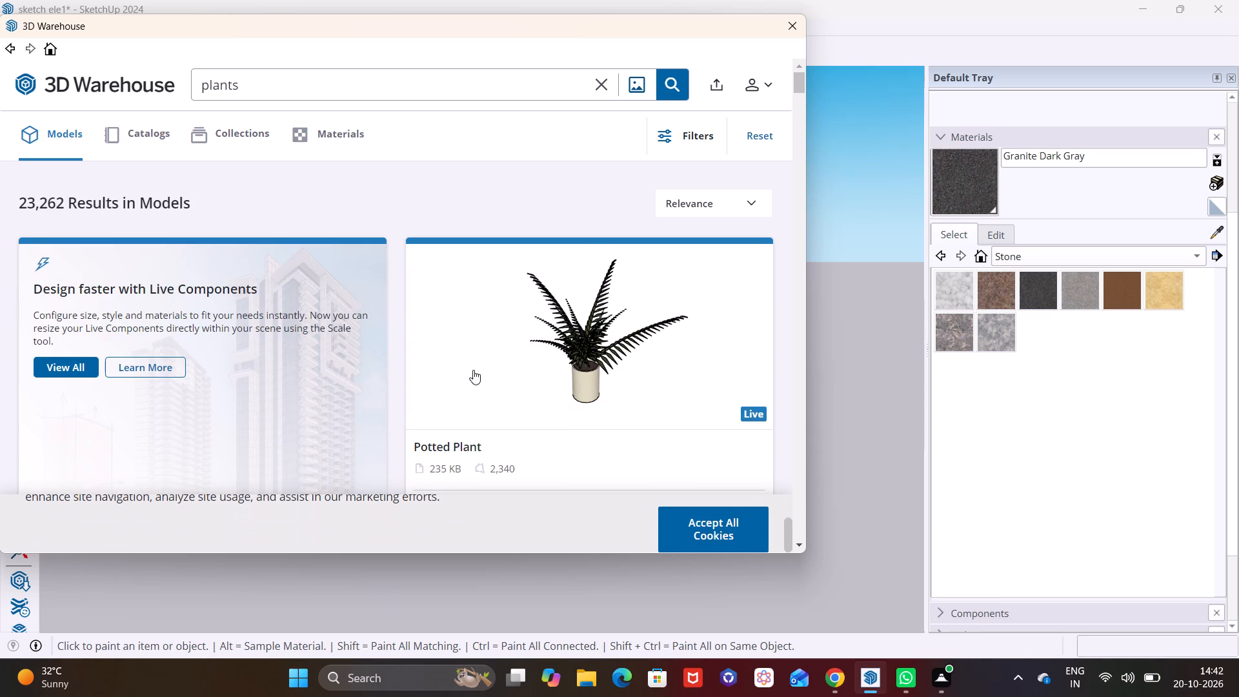
scroll(473, 369, down, 5)
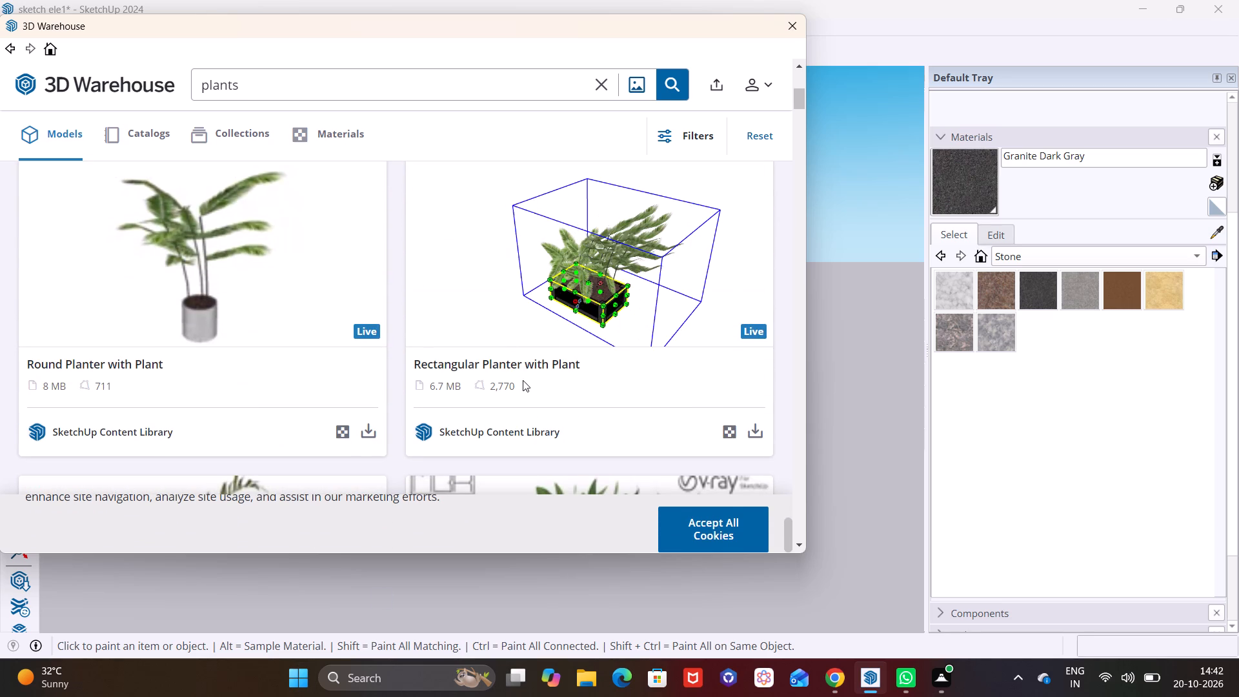
scroll(523, 380, down, 19)
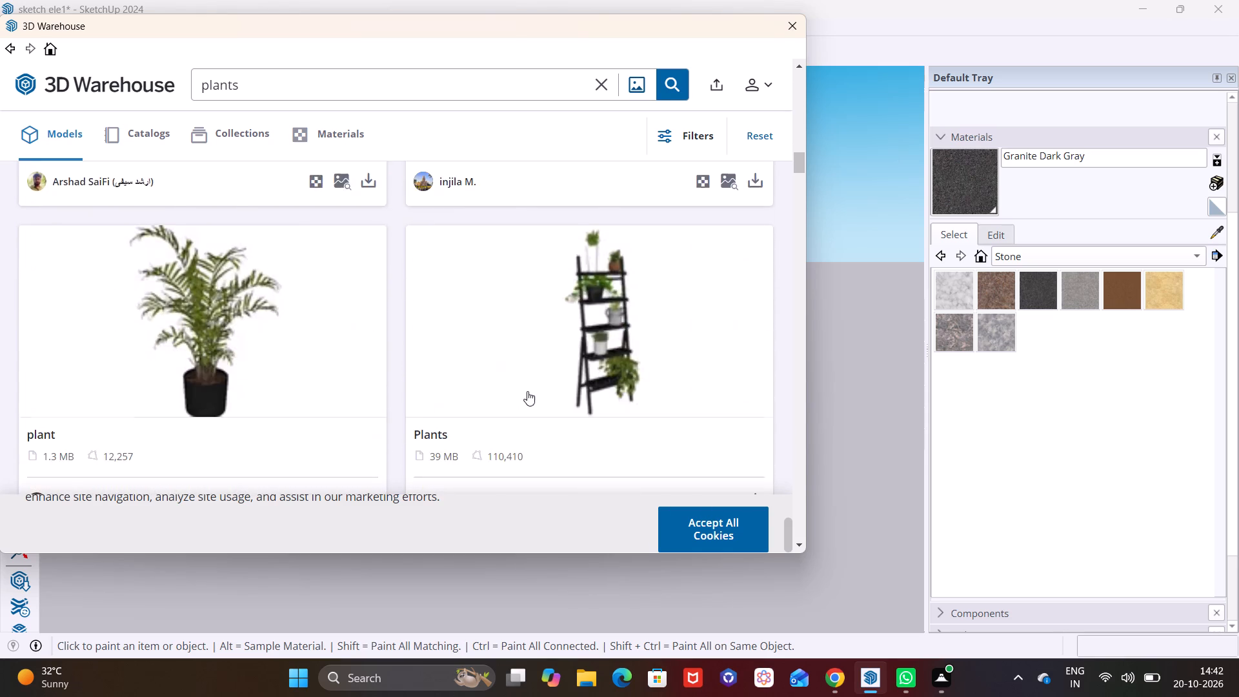
scroll(527, 391, down, 10)
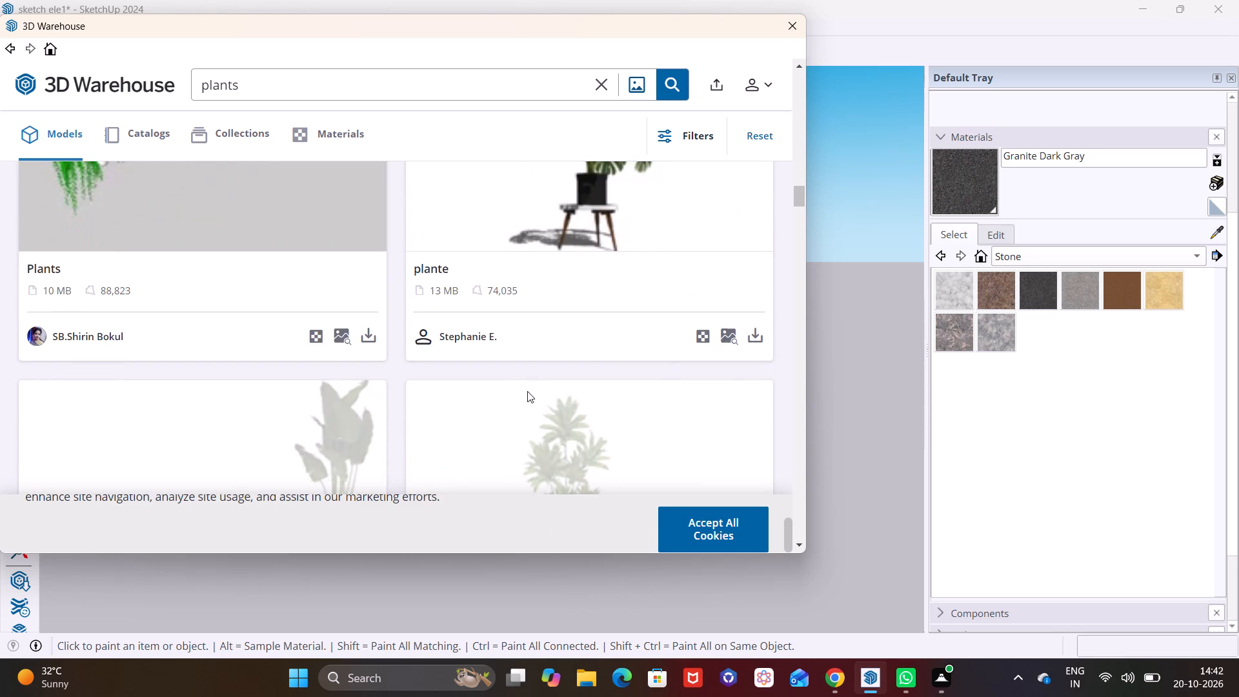
scroll(527, 391, down, 8)
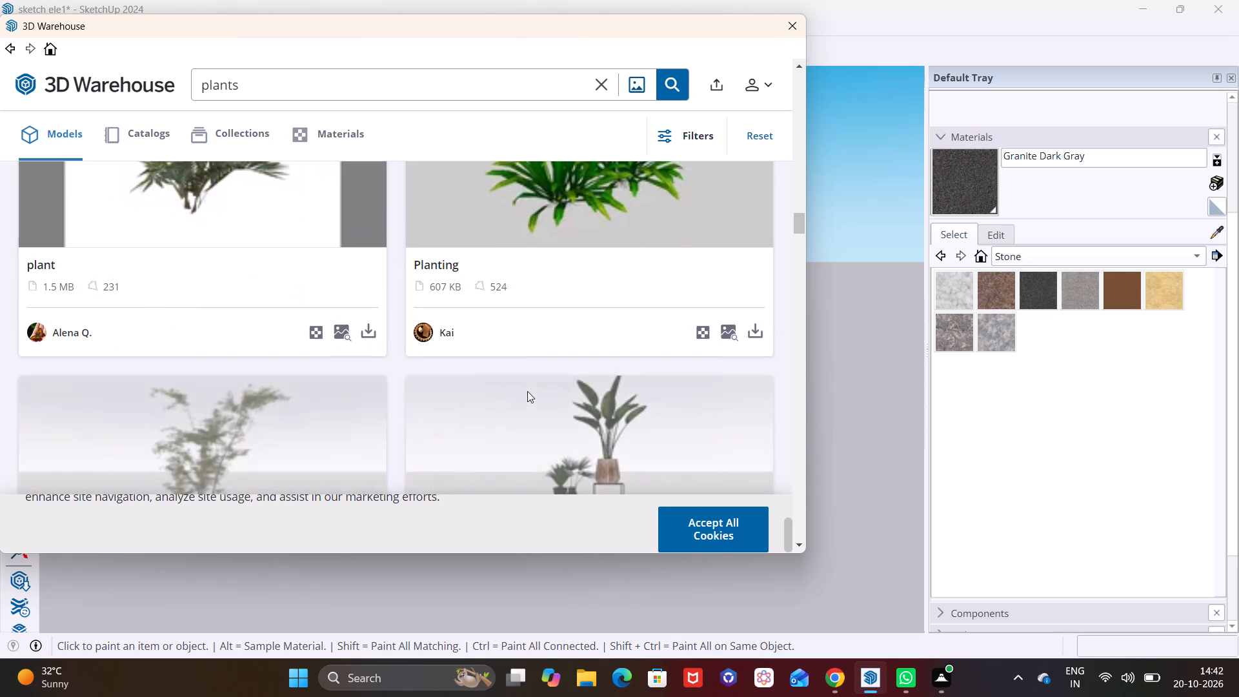
scroll(527, 391, down, 11)
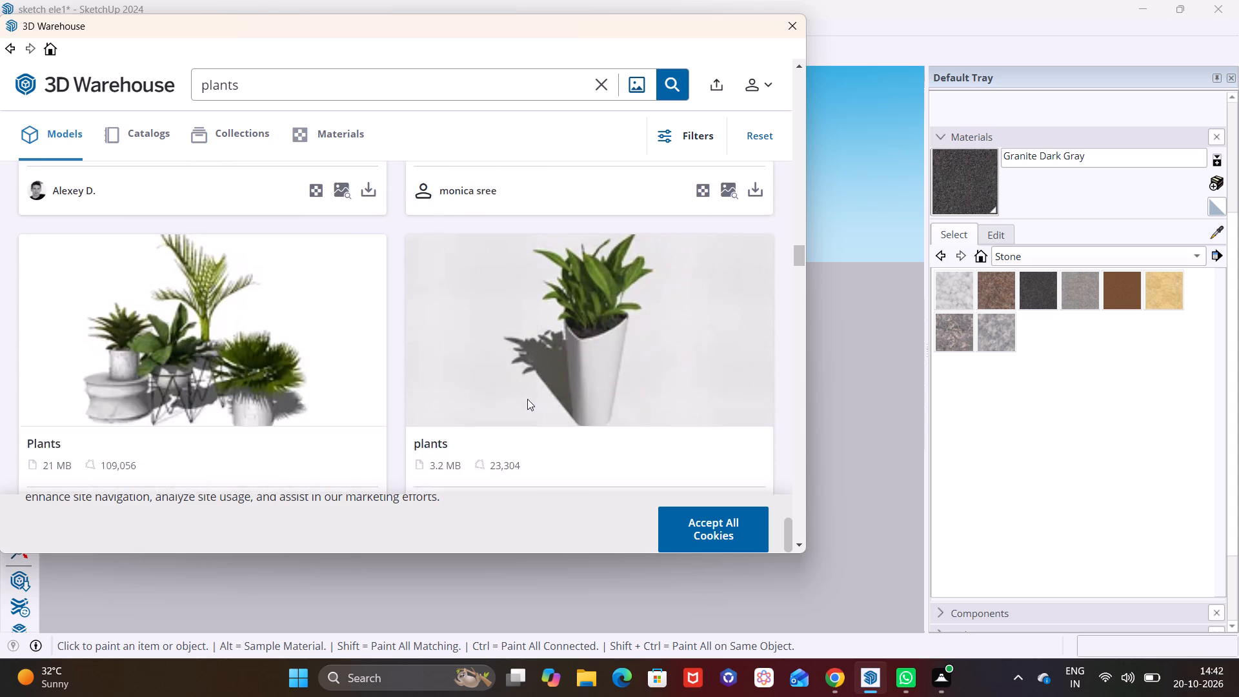
scroll(527, 399, down, 5)
scroll(527, 401, up, 4)
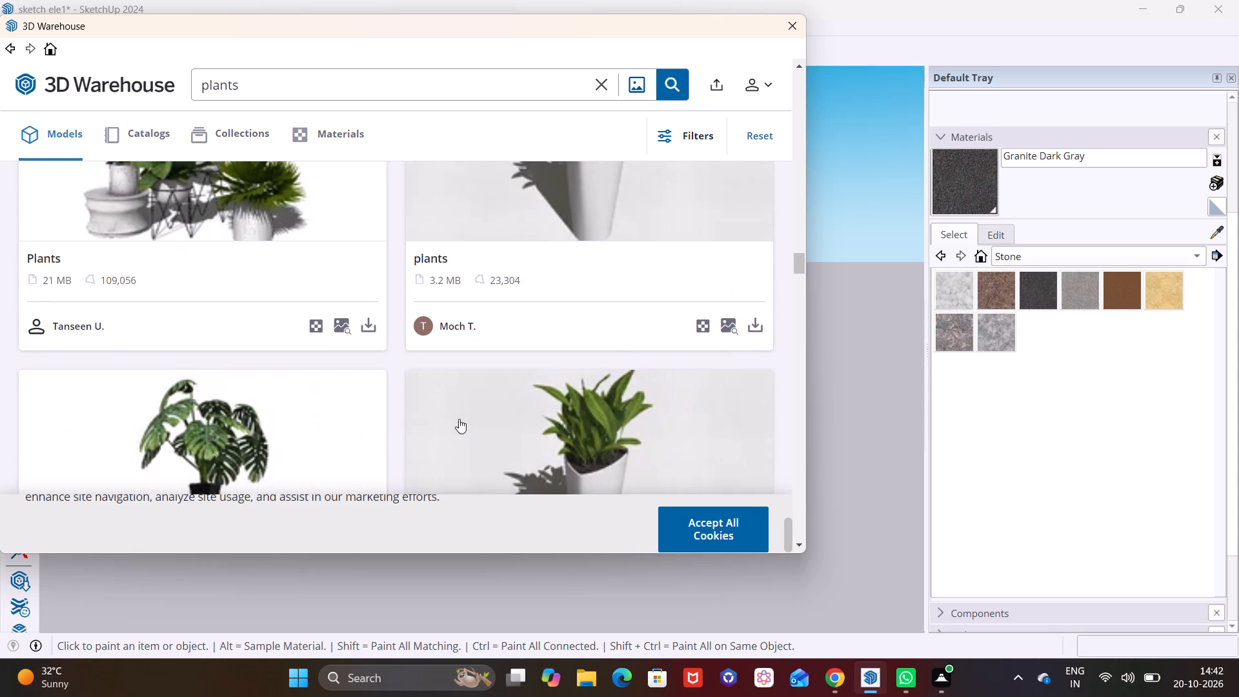
scroll(459, 419, down, 2)
Download the 13 MB PLANT model, a broad-leaved potted plant on a wooden stool, directly into the open model.
click(363, 483)
click(345, 306)
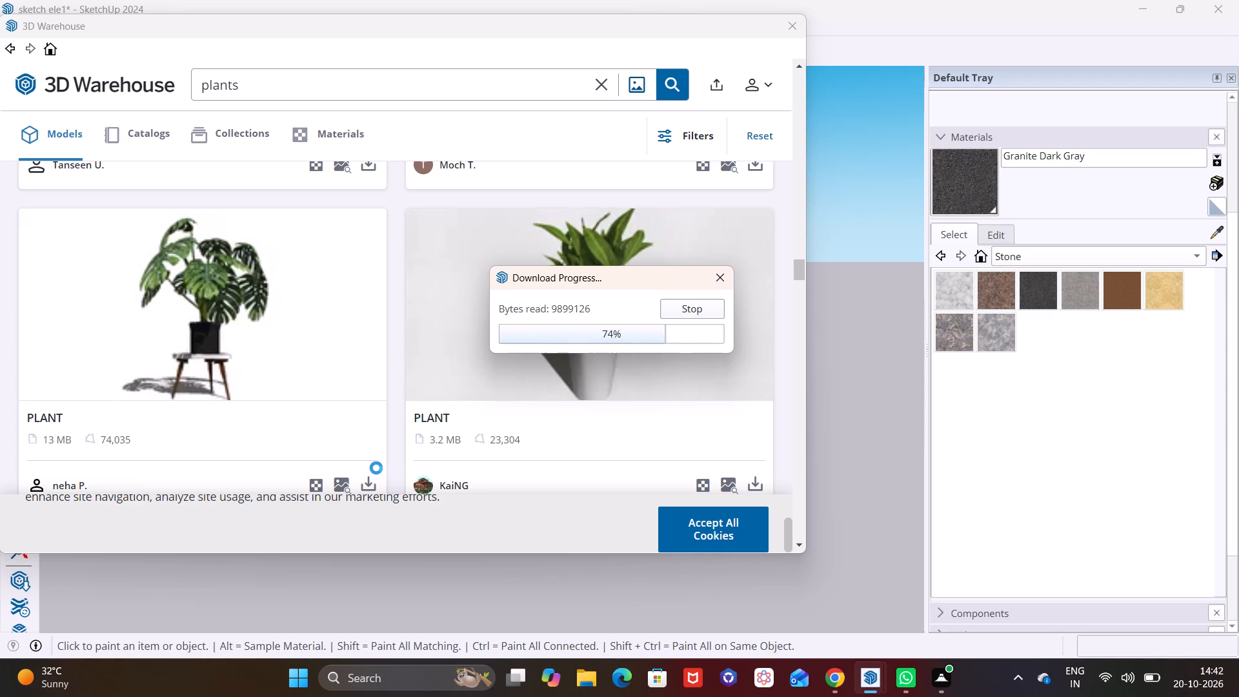
Place the downloaded potted plant on the open ground beside the boundary wall's outer end pillar.
scroll(369, 332, down, 3)
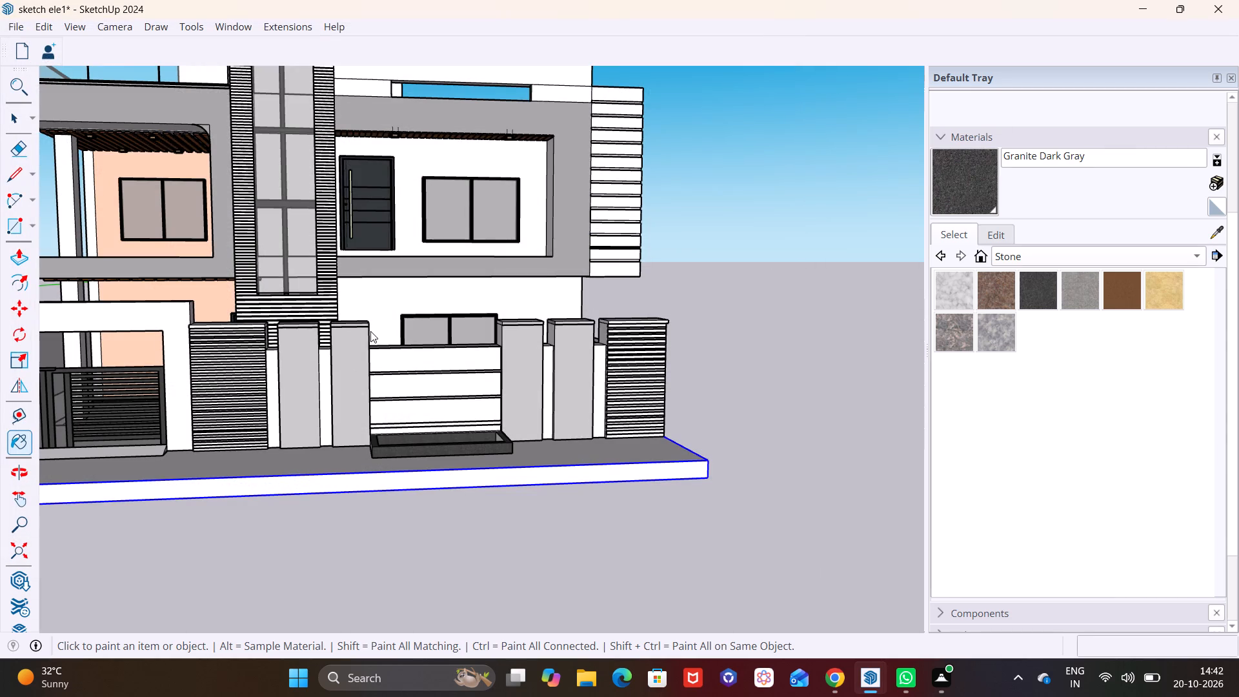
scroll(370, 331, down, 10)
click(788, 381)
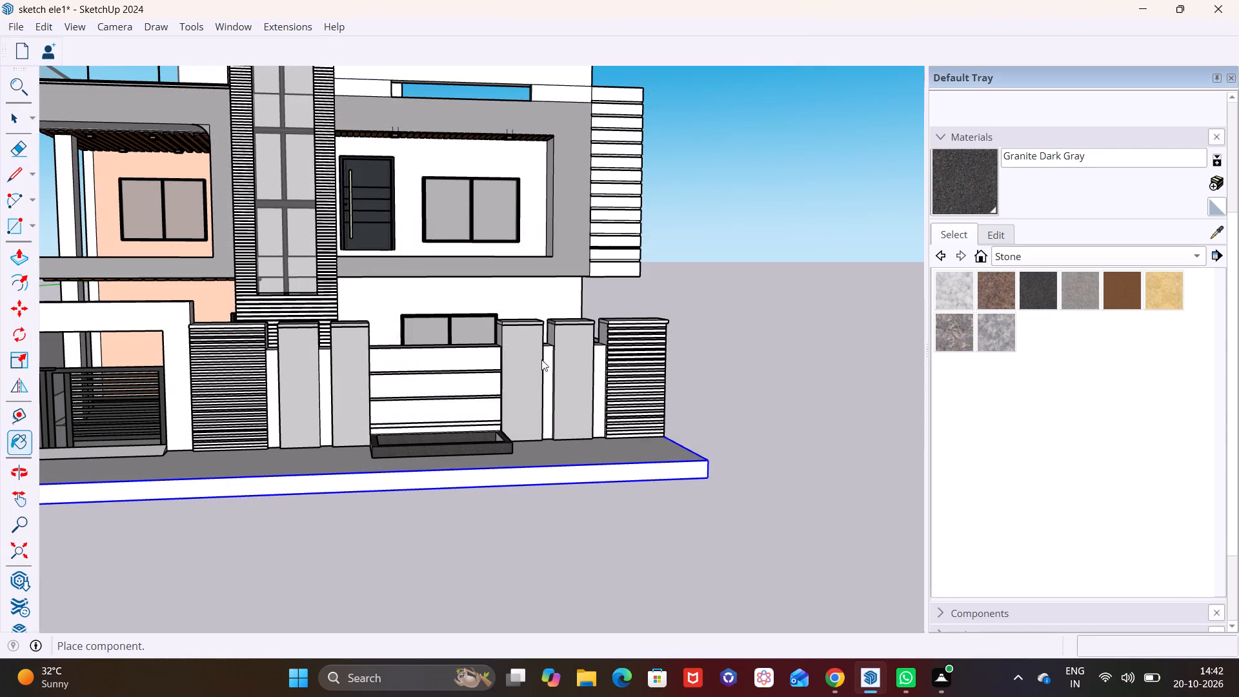
scroll(378, 319, down, 17)
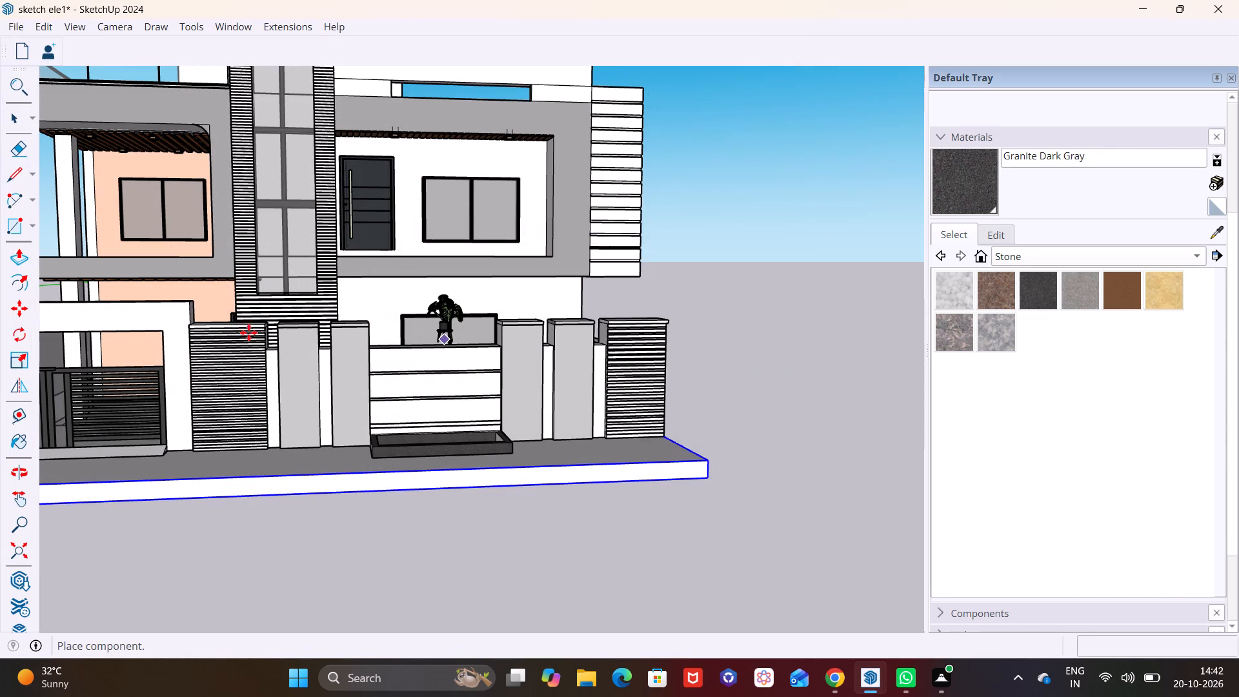
scroll(317, 334, down, 4)
shift+middle_drag(434, 379, 539, 532)
scroll(359, 385, down, 9)
scroll(368, 388, down, 17)
click(709, 342)
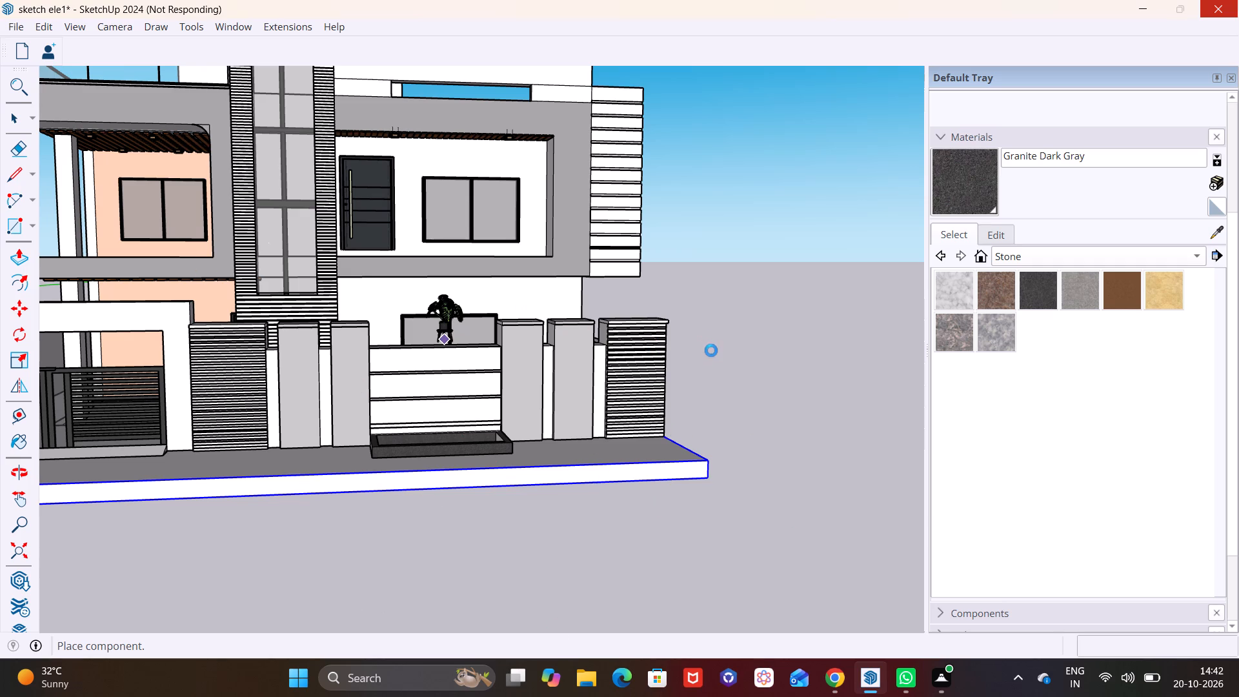
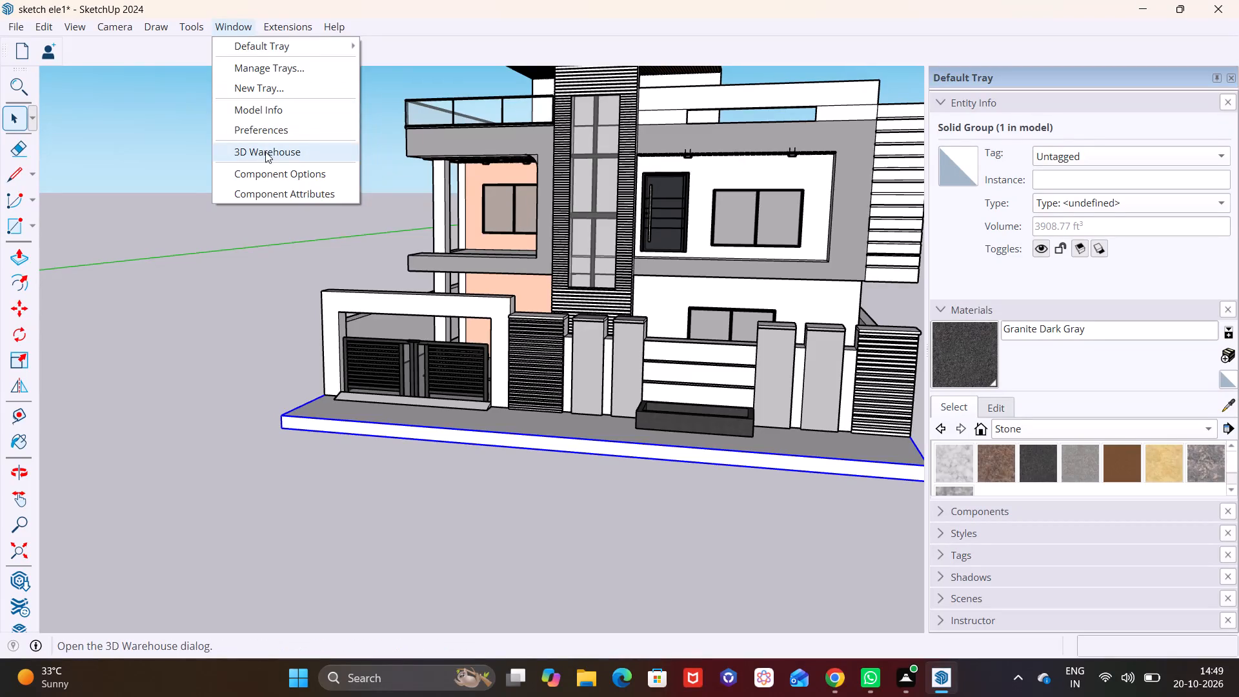
Search the 3D Warehouse for plants.
click(265, 152)
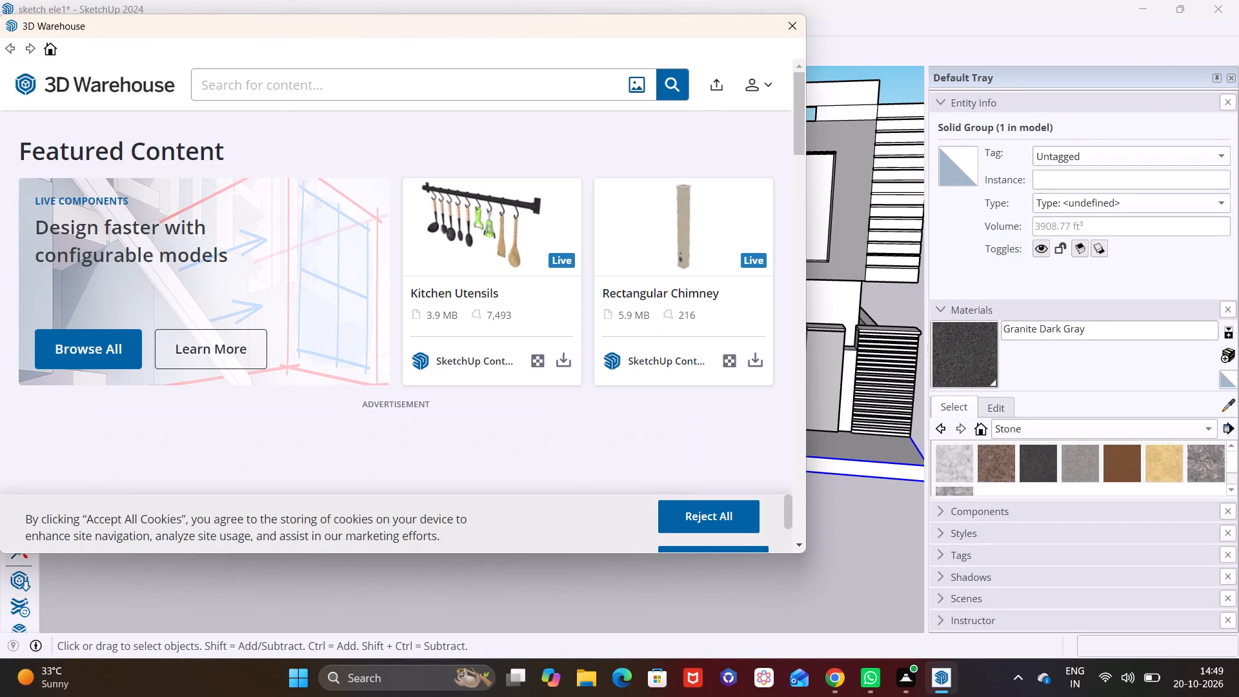
click(311, 72)
text(plants)
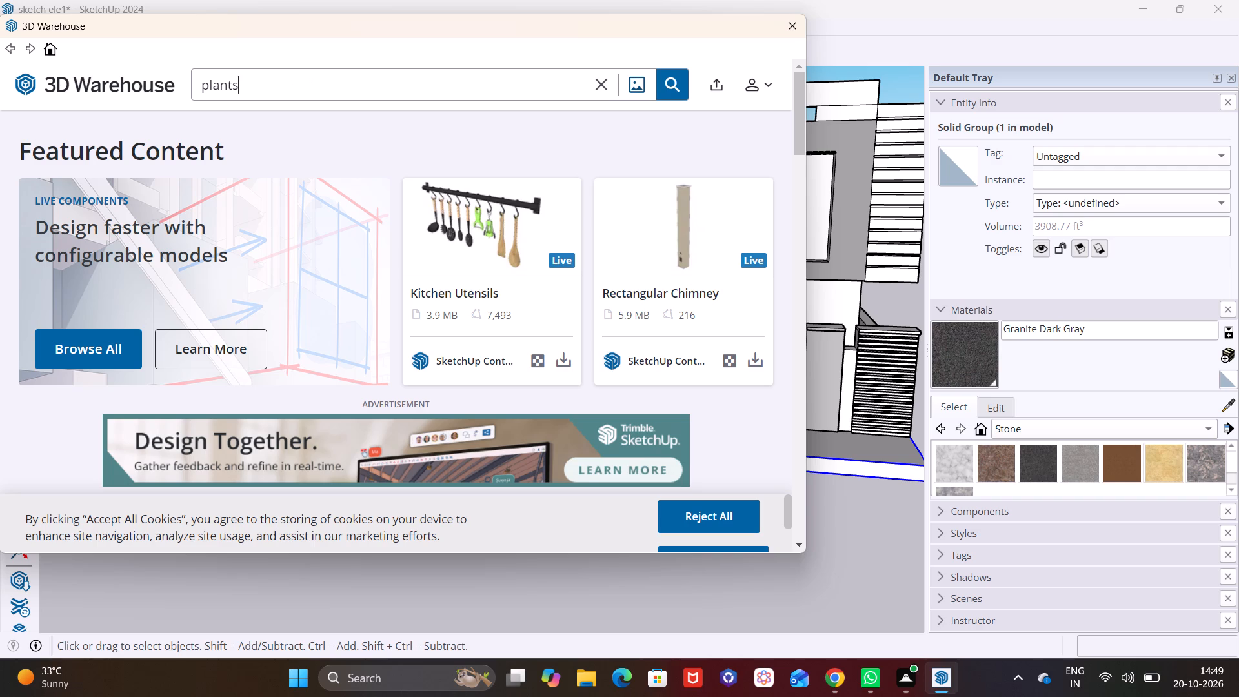
key(Return)
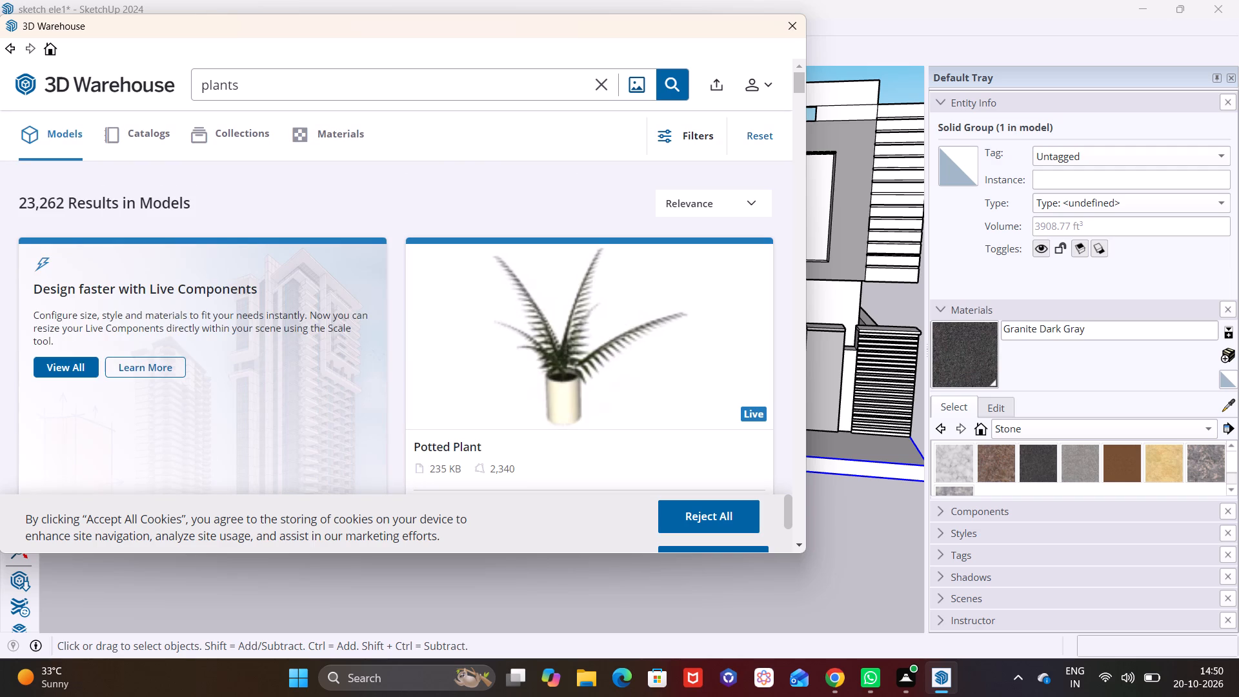
Browse the plant search results for a potted plant that can be reused on the house.
scroll(179, 125, down, 1)
scroll(408, 247, down, 3)
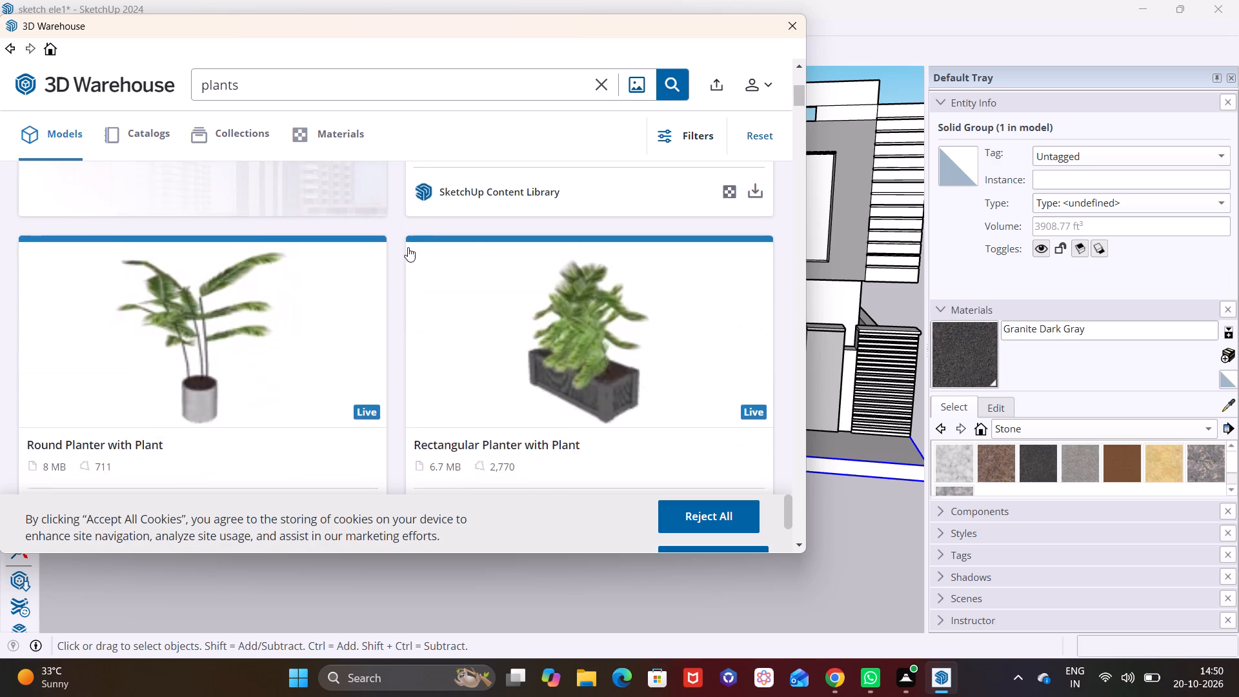
scroll(408, 247, down, 17)
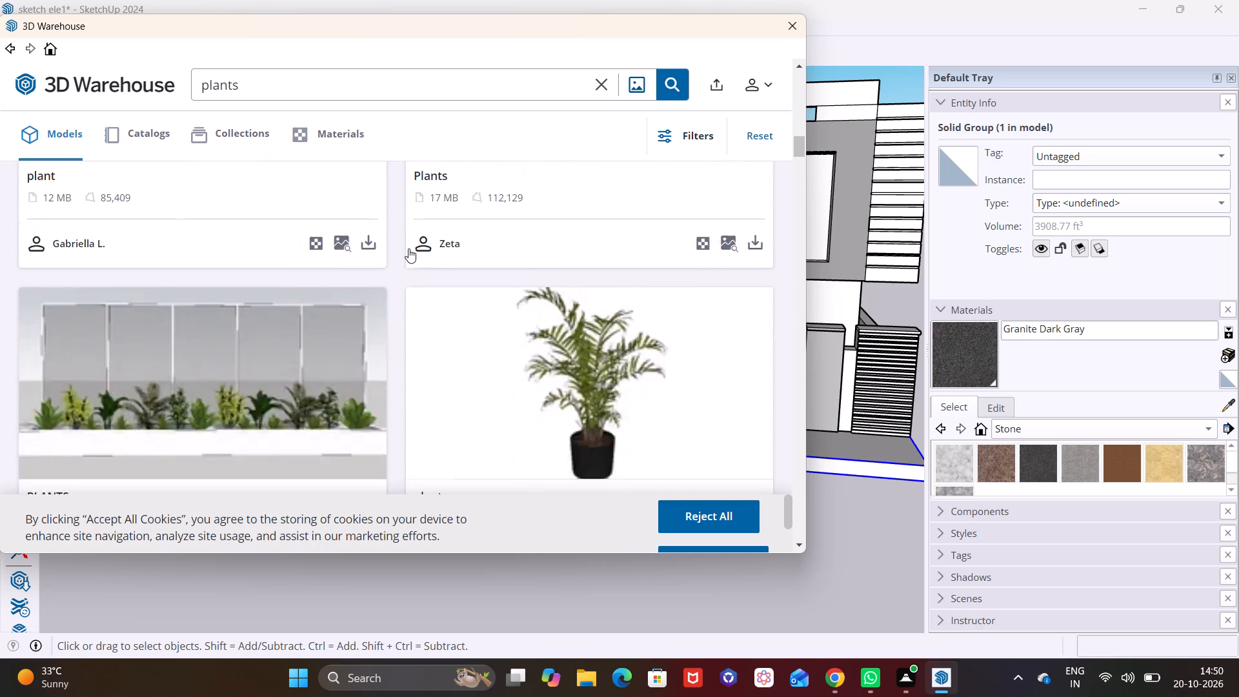
scroll(408, 248, down, 17)
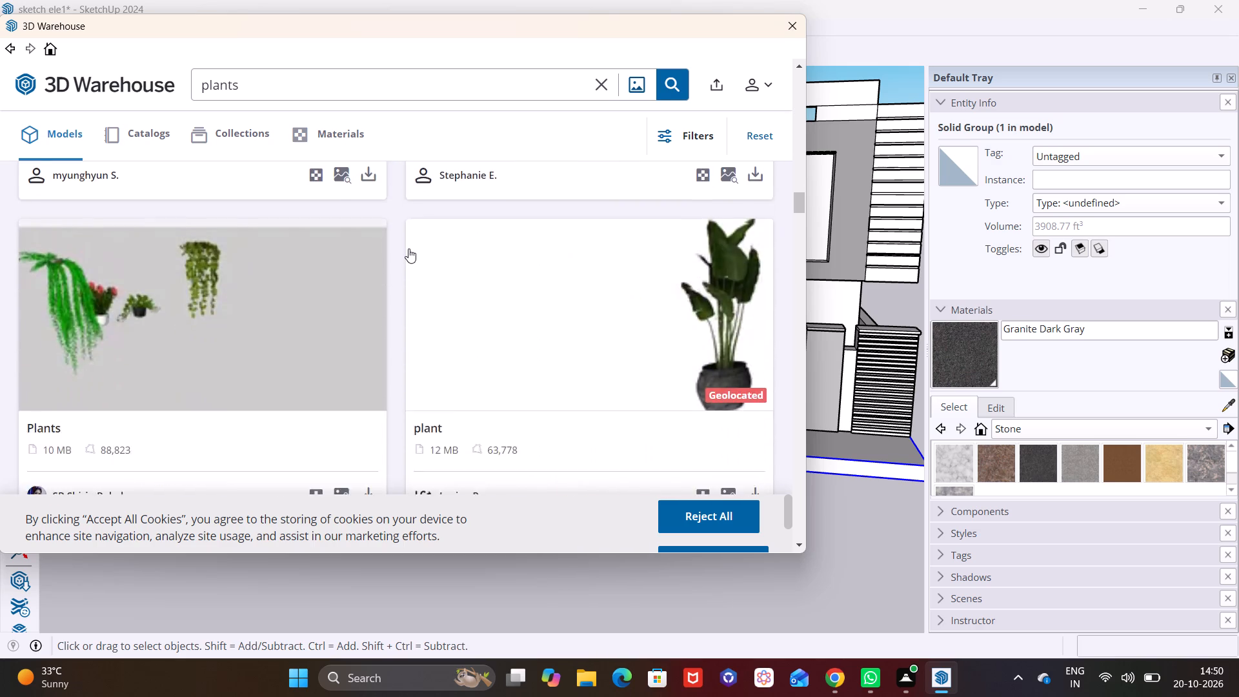
scroll(408, 248, down, 14)
scroll(374, 290, down, 4)
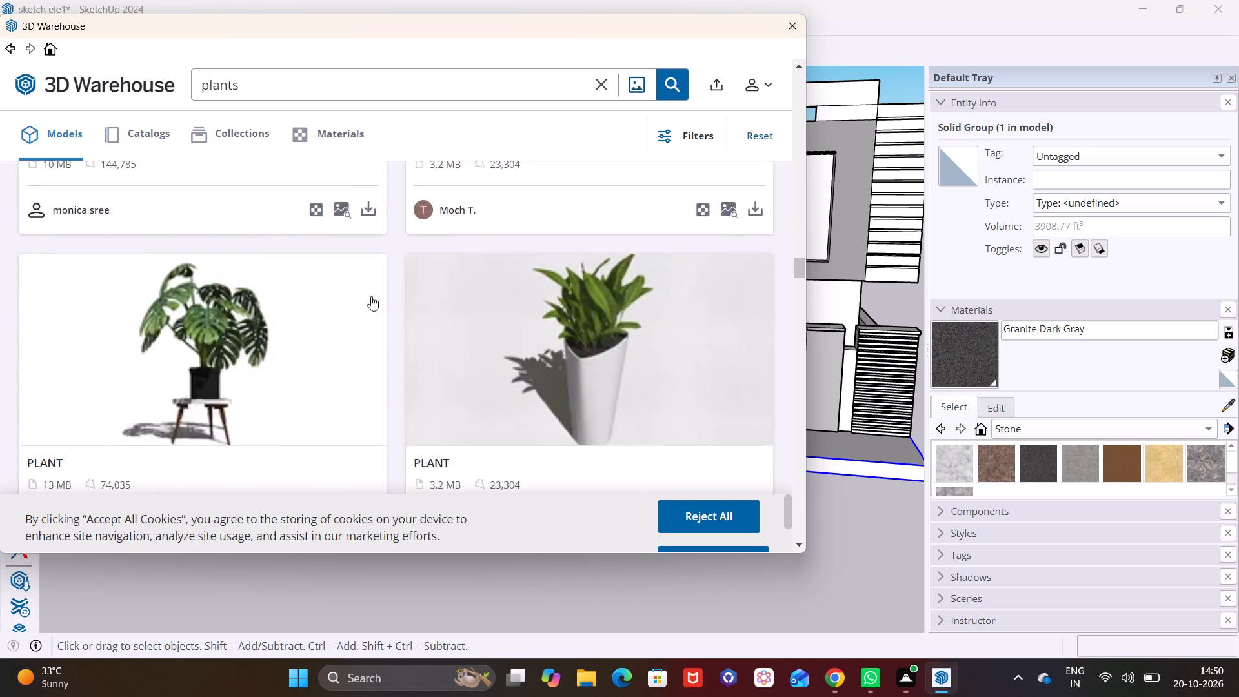
scroll(371, 296, down, 3)
scroll(363, 285, up, 3)
scroll(363, 285, down, 2)
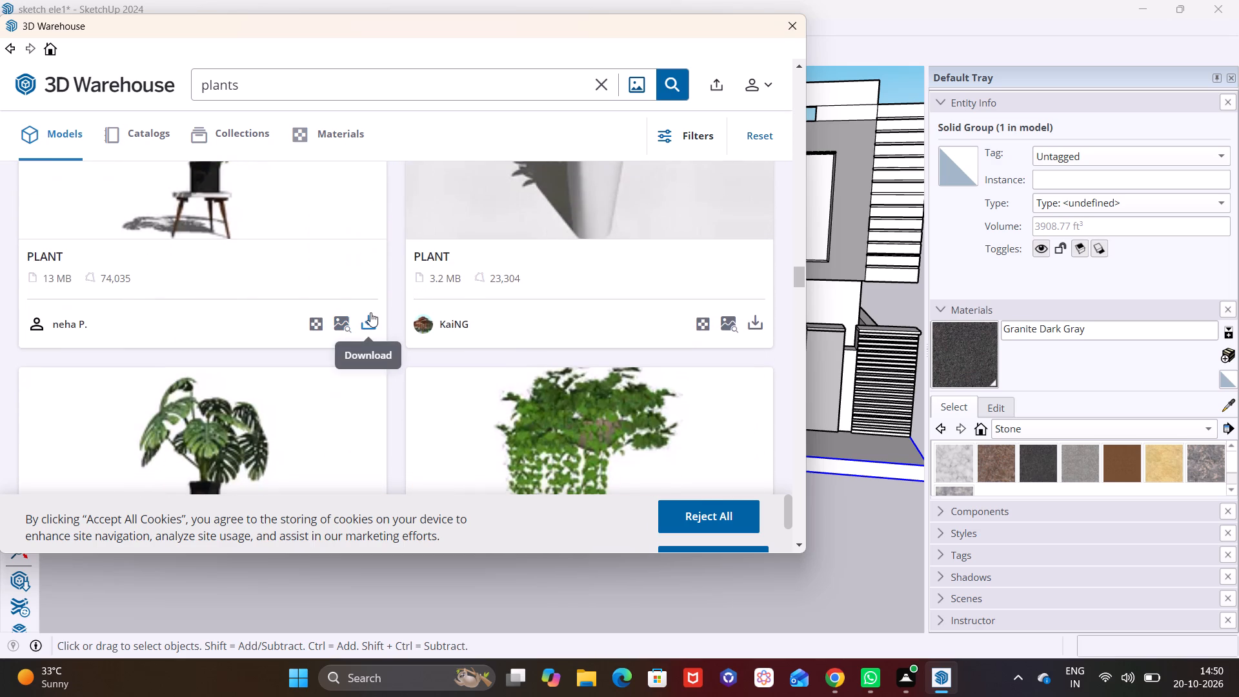
Download the 13 MB PLANT model, a monstera on a wooden stool, and place it on the ground before the entrance gate's platform.
click(370, 312)
click(356, 309)
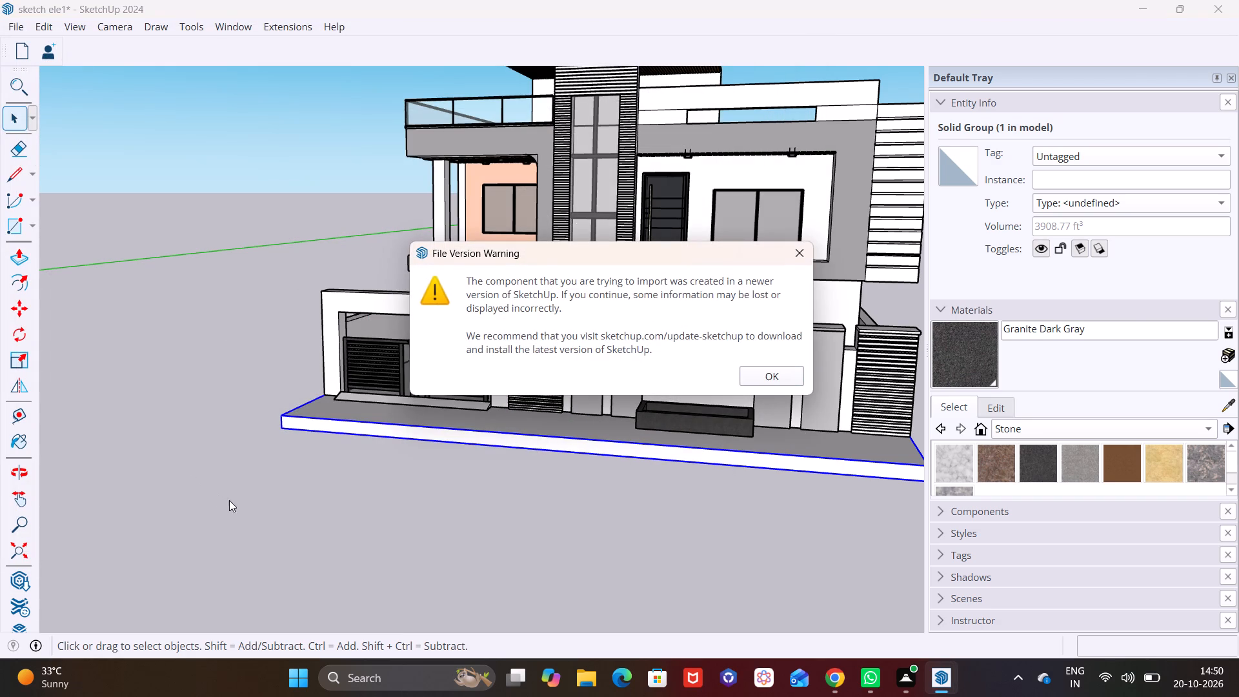
click(764, 380)
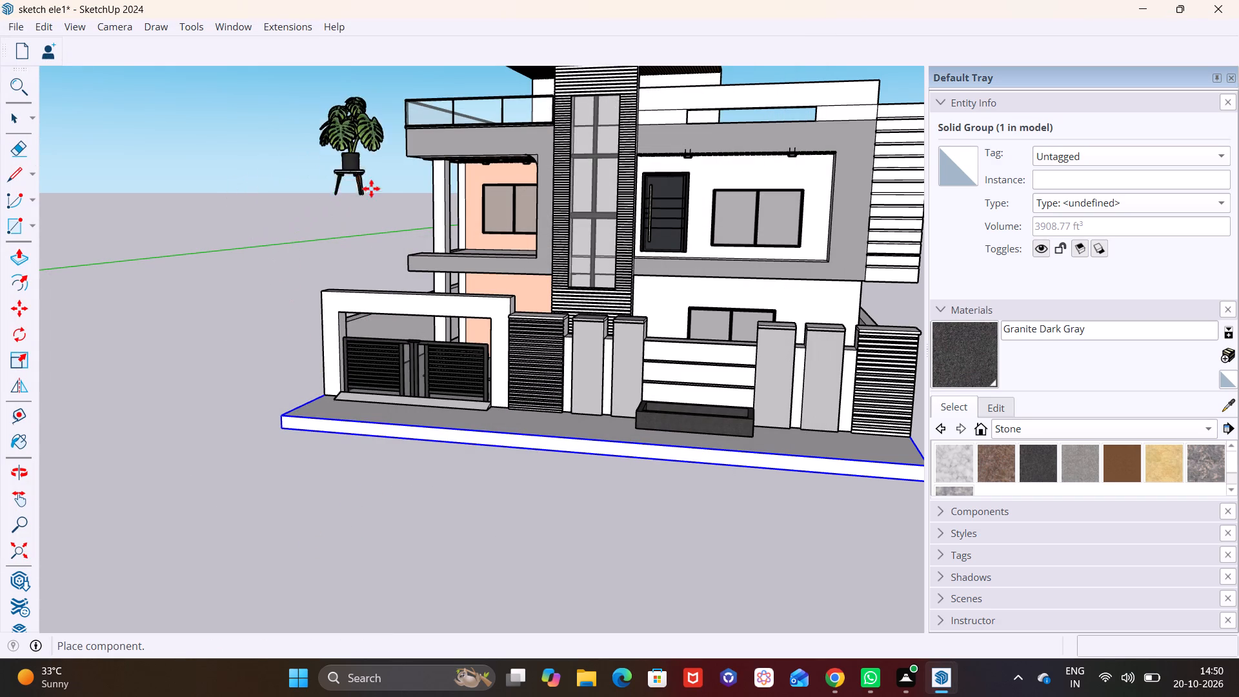
middle_drag(393, 179, 390, 198)
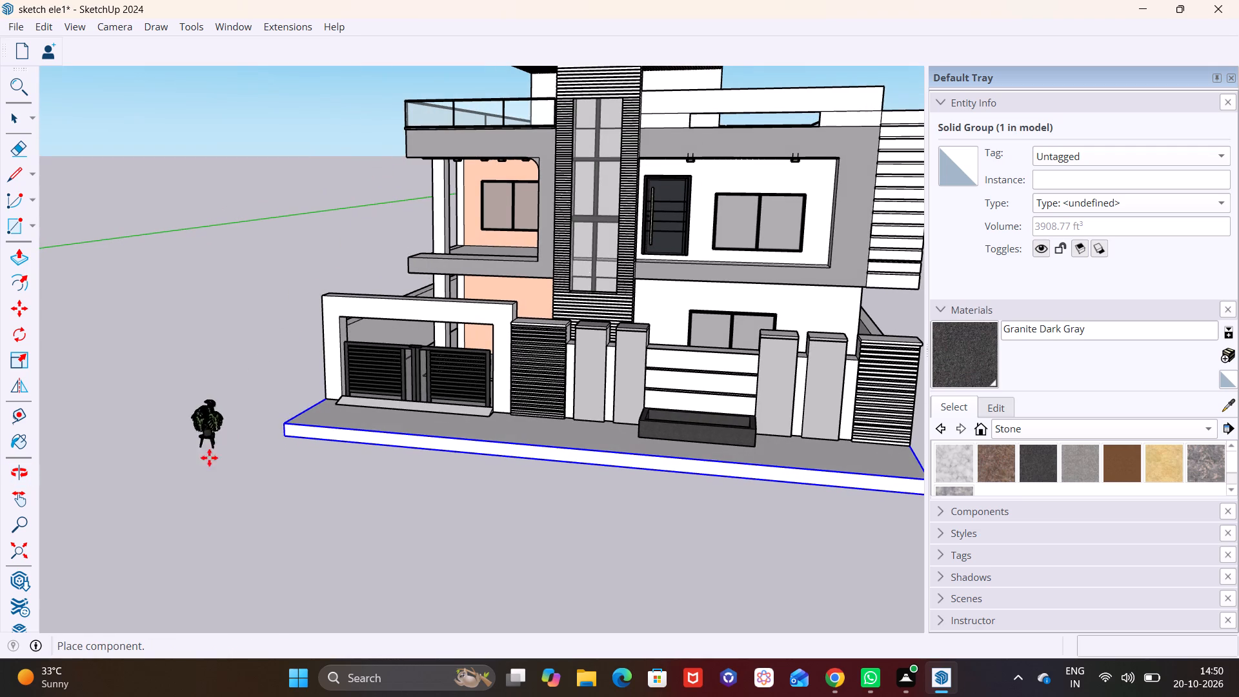
scroll(228, 507, up, 10)
click(348, 494)
key(space)
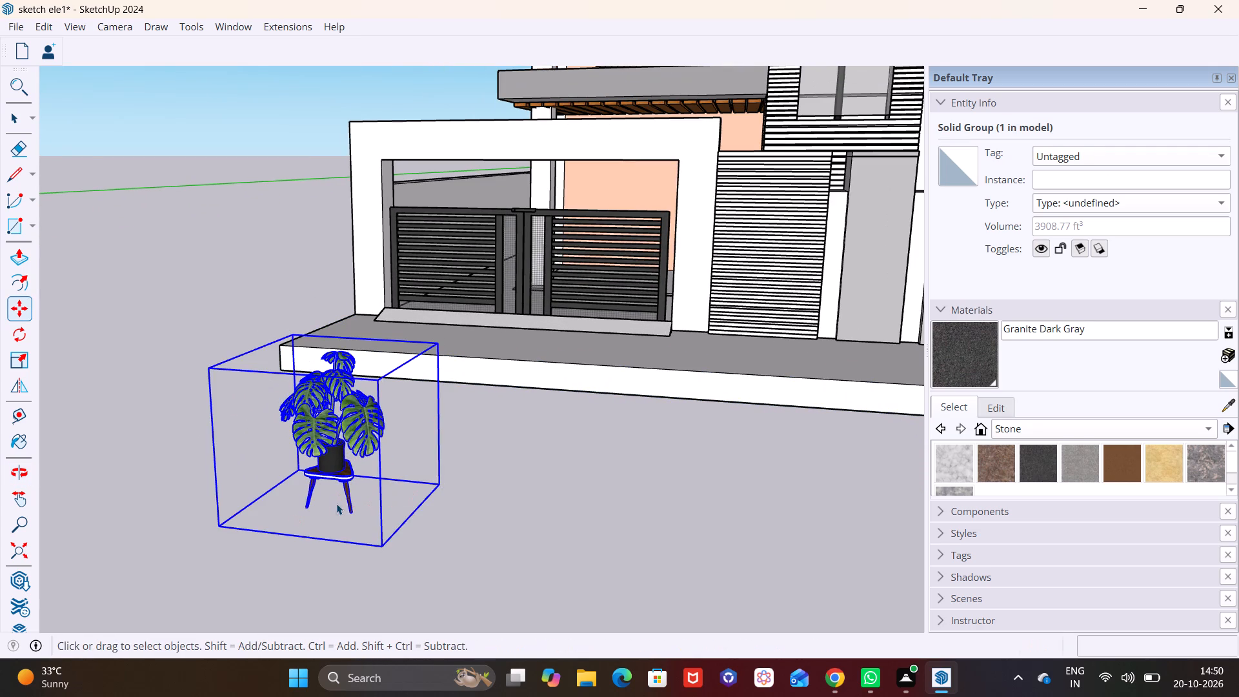
Delete the wooden stool inside the downloaded plant component, keeping the monstera and its black pot.
double_click(348, 478)
click(348, 478)
double_click(348, 478)
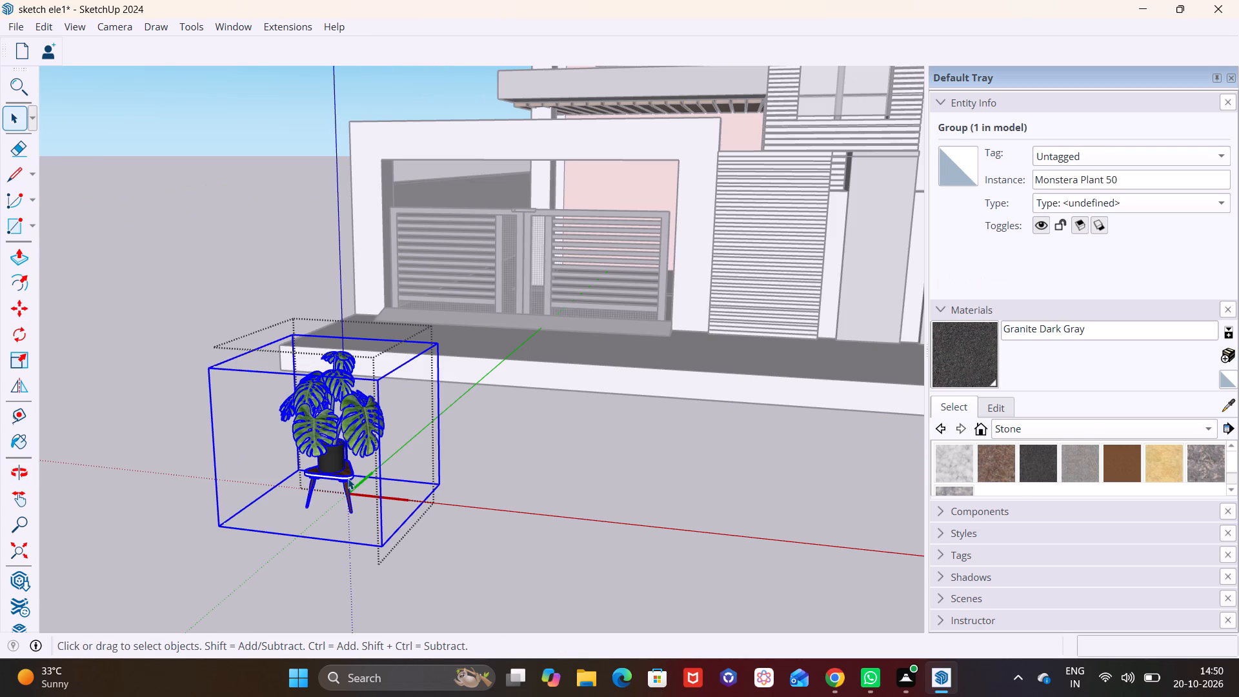
double_click(347, 474)
scroll(347, 474, up, 18)
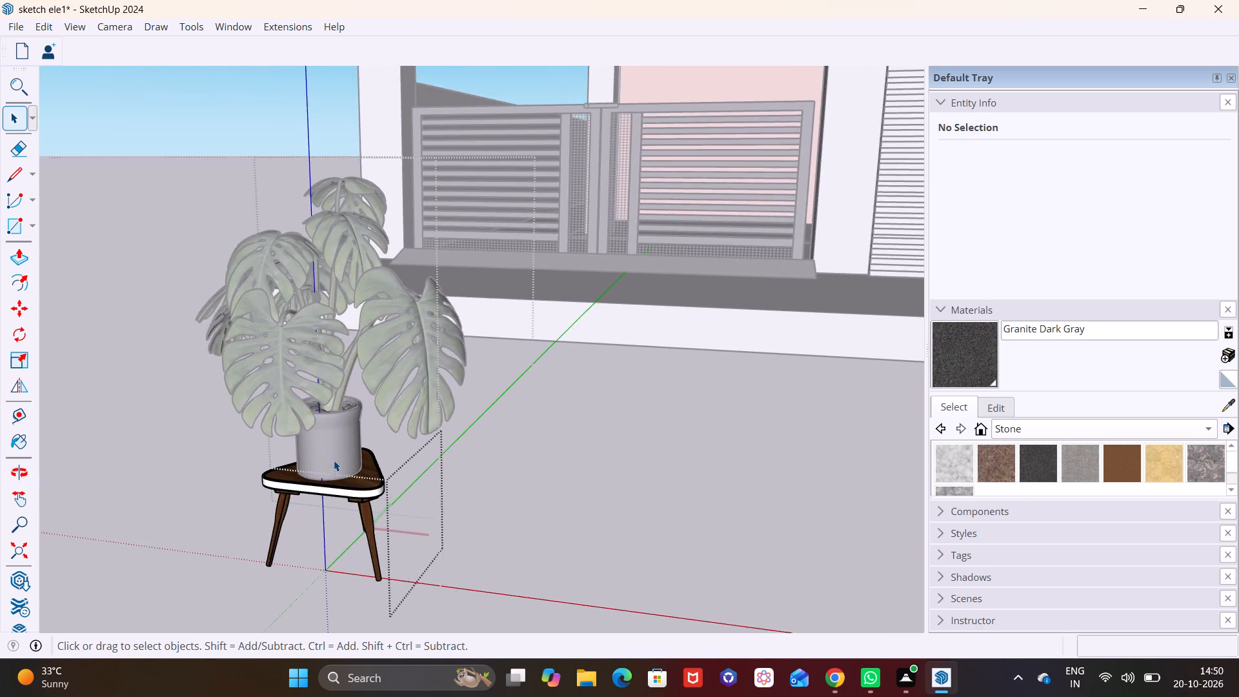
click(367, 505)
click(368, 503)
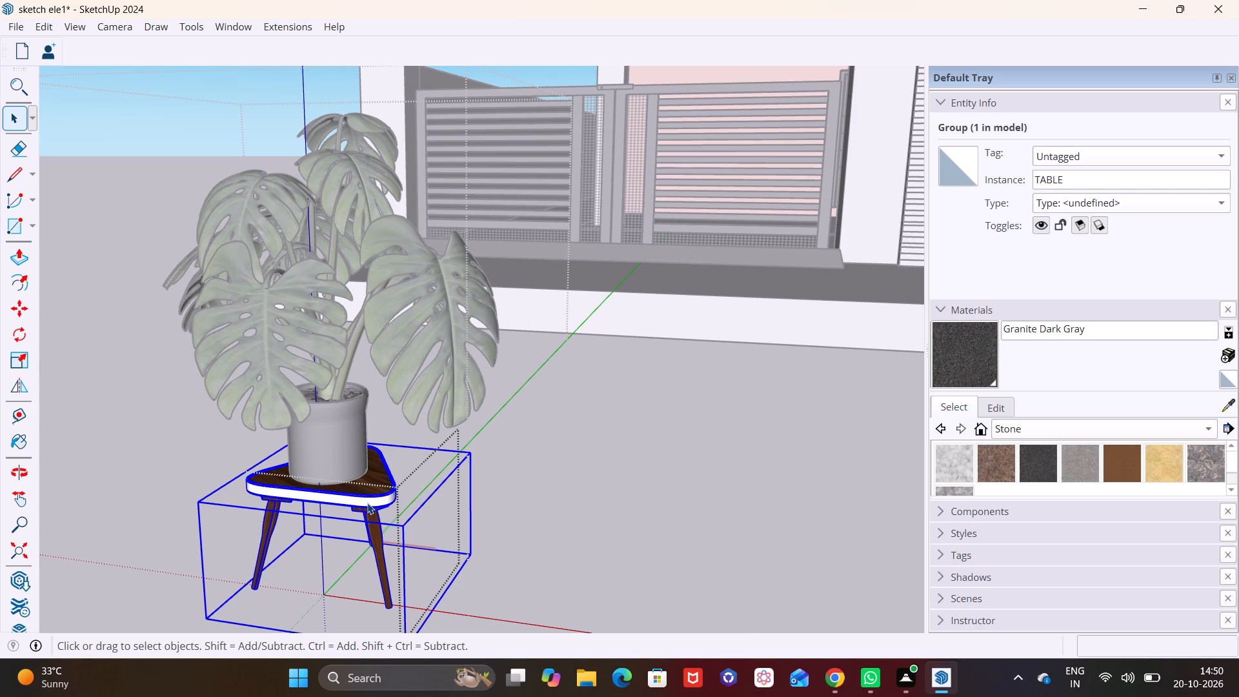
key(Delete)
scroll(348, 370, down, 4)
click(543, 488)
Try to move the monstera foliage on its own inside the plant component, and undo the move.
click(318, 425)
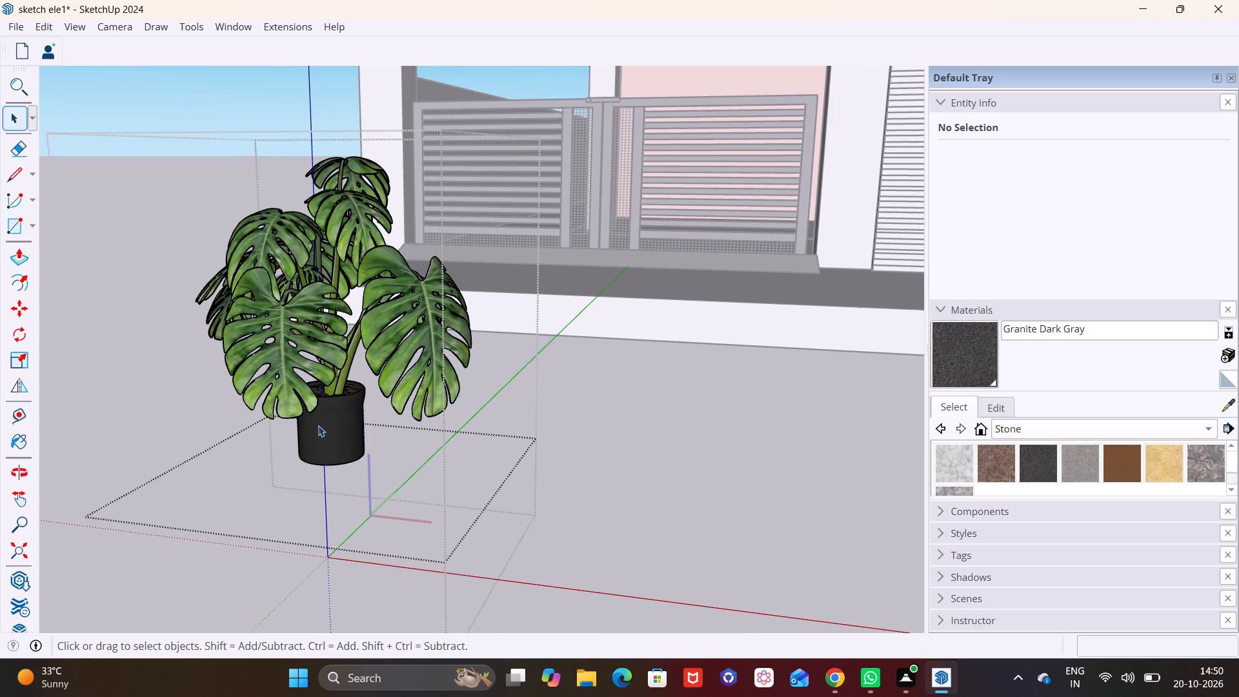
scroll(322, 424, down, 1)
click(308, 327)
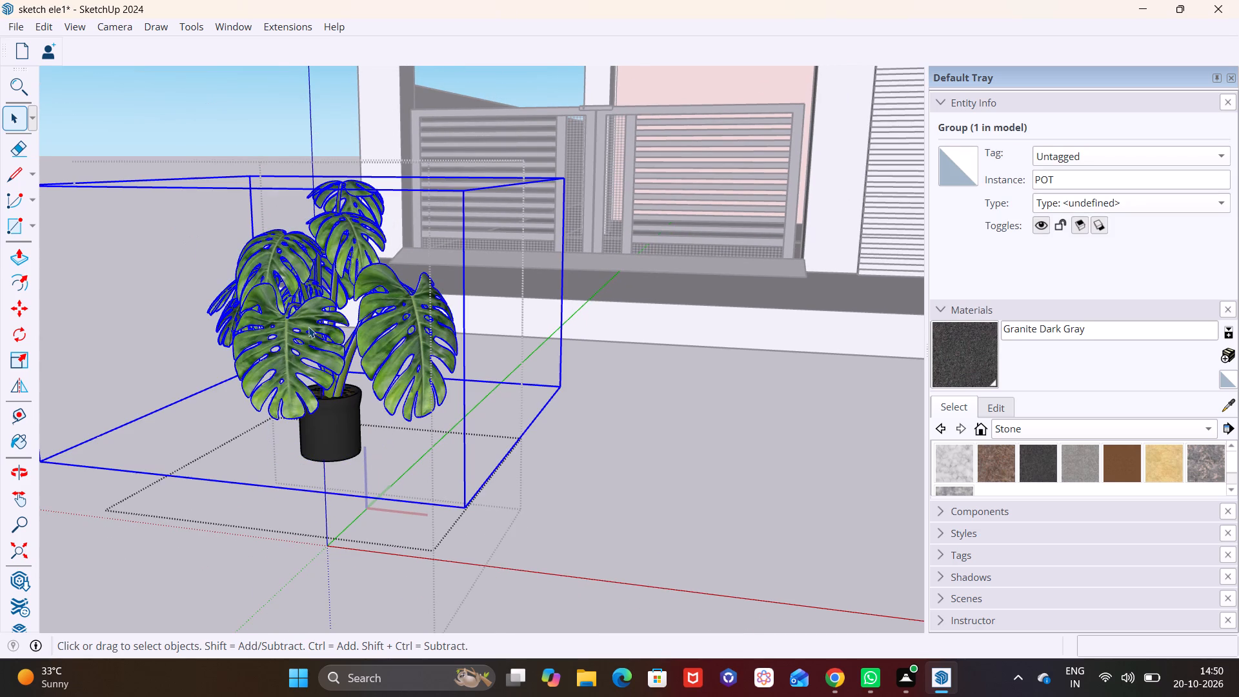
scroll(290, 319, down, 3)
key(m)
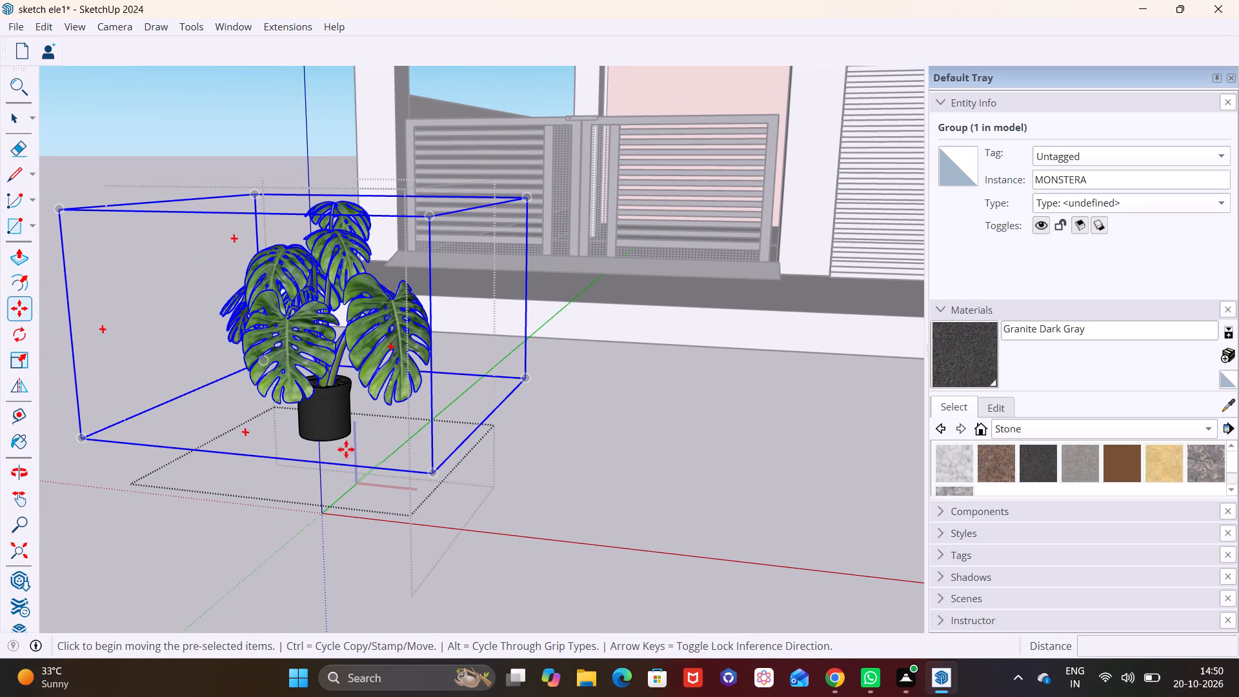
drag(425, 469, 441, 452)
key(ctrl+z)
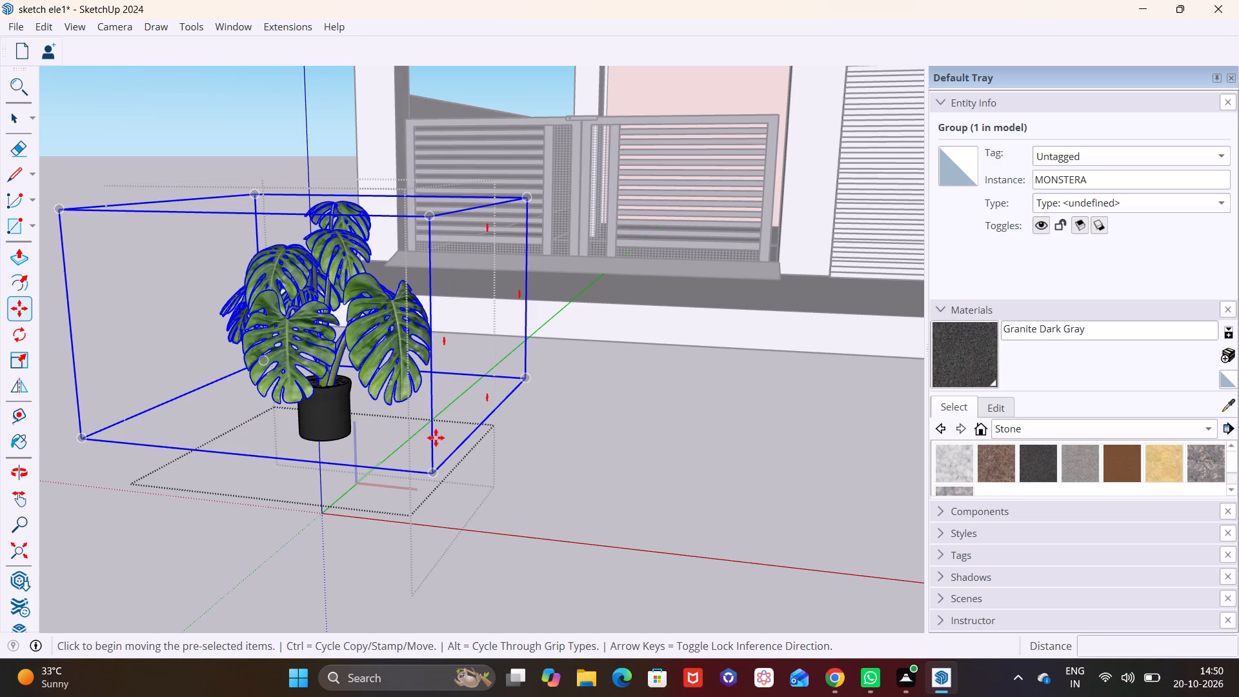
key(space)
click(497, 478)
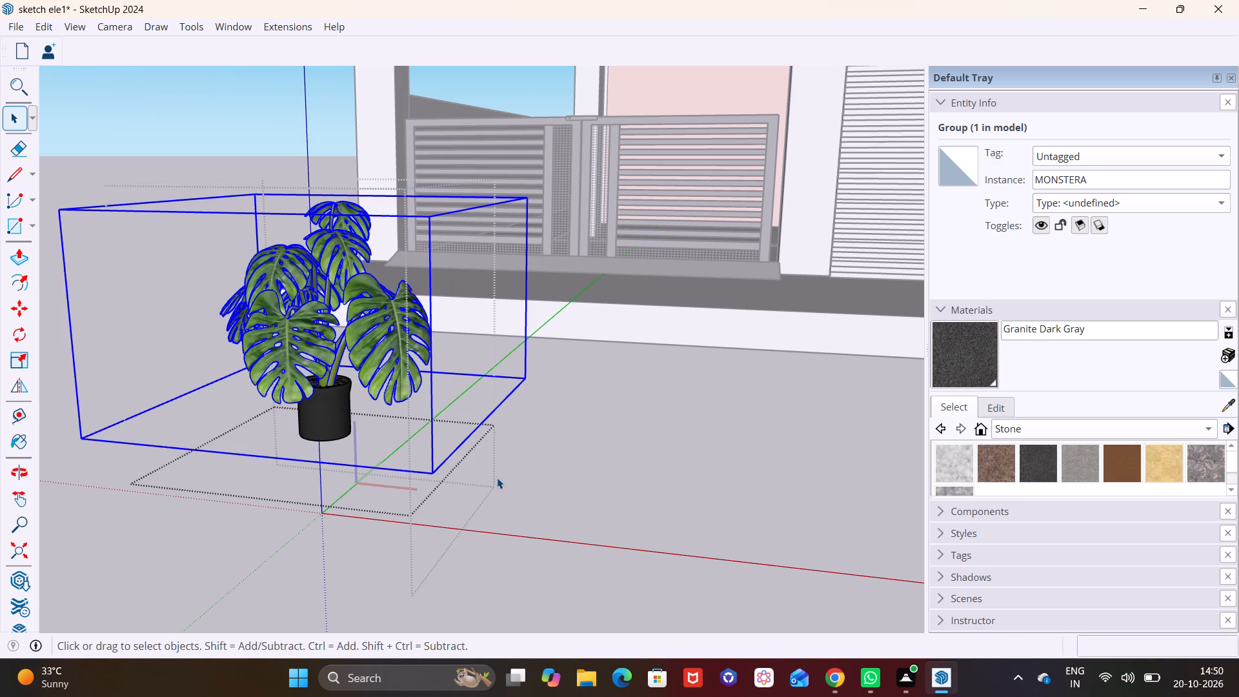
Copy the whole potted monstera from the ground up to the upper terrace, near its front glass railing.
click(312, 400)
click(324, 400)
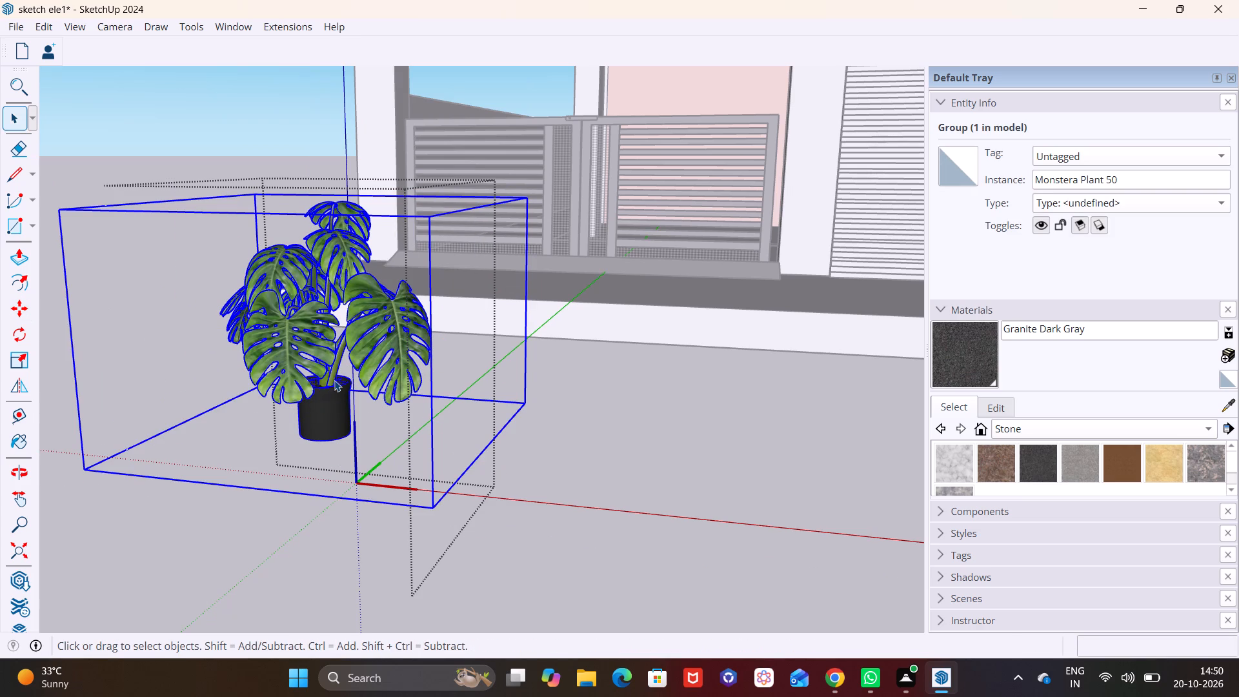
ctrl+click(332, 351)
ctrl+double_click(324, 405)
key(m)
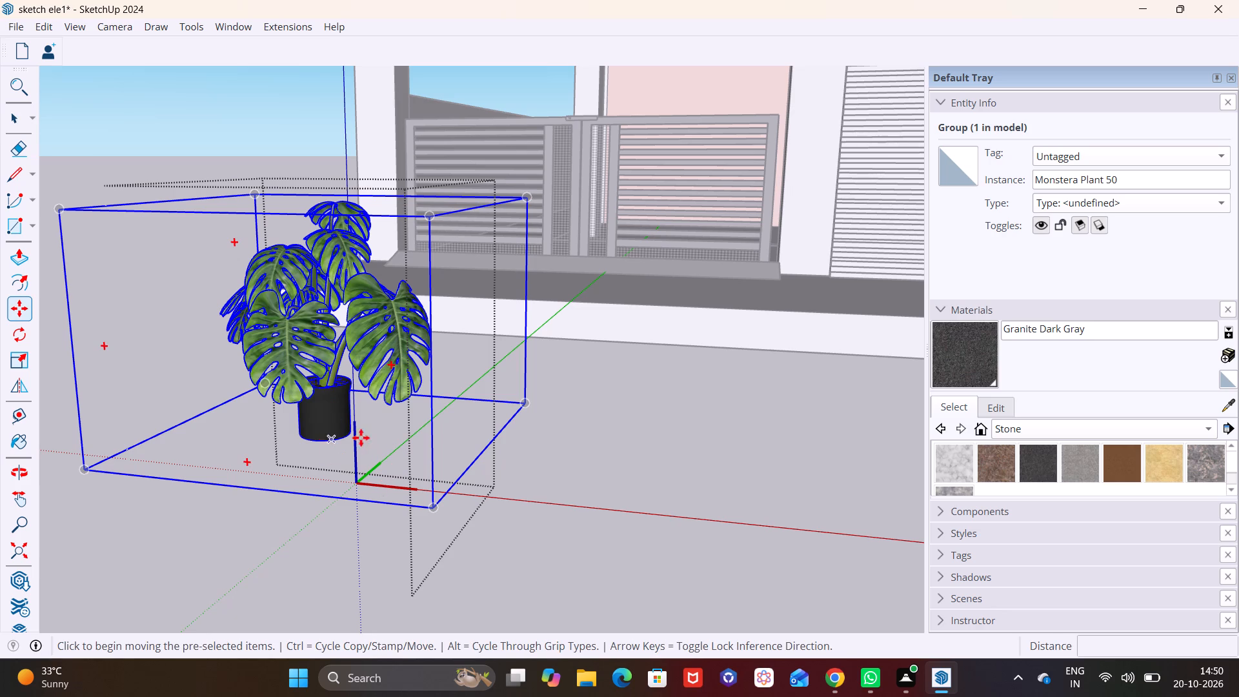
drag(330, 429, 335, 418)
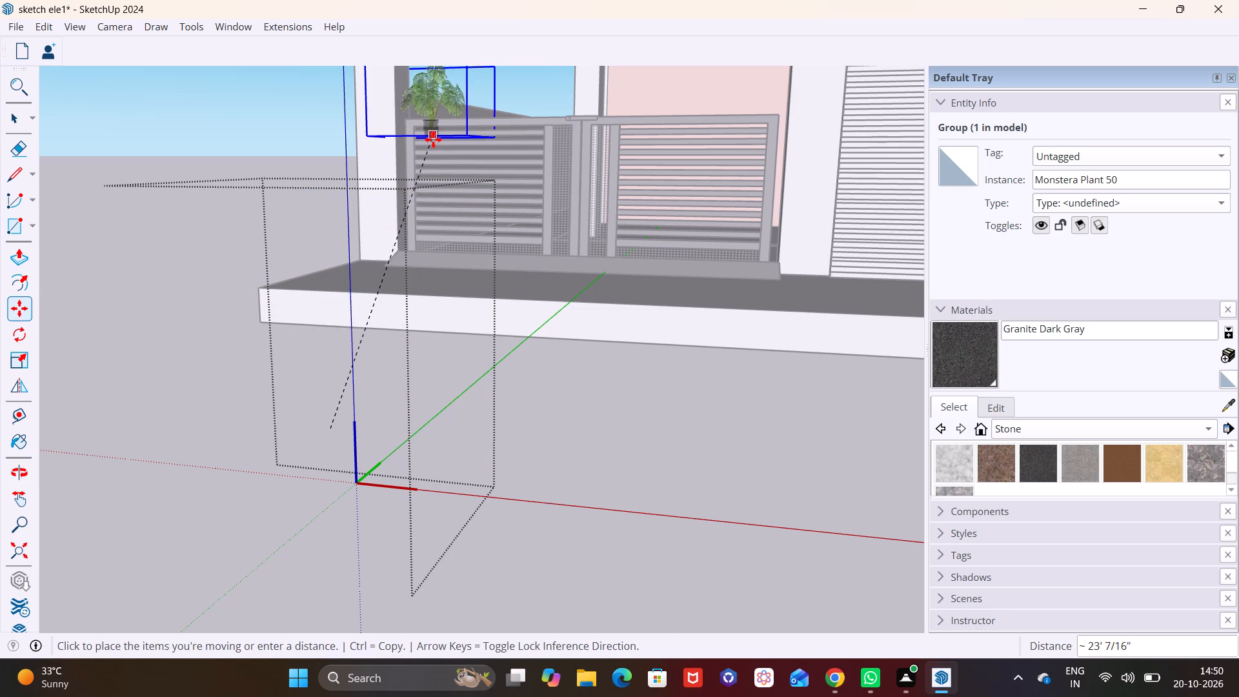
shift+middle_drag(433, 139, 375, 379)
scroll(472, 160, down, 5)
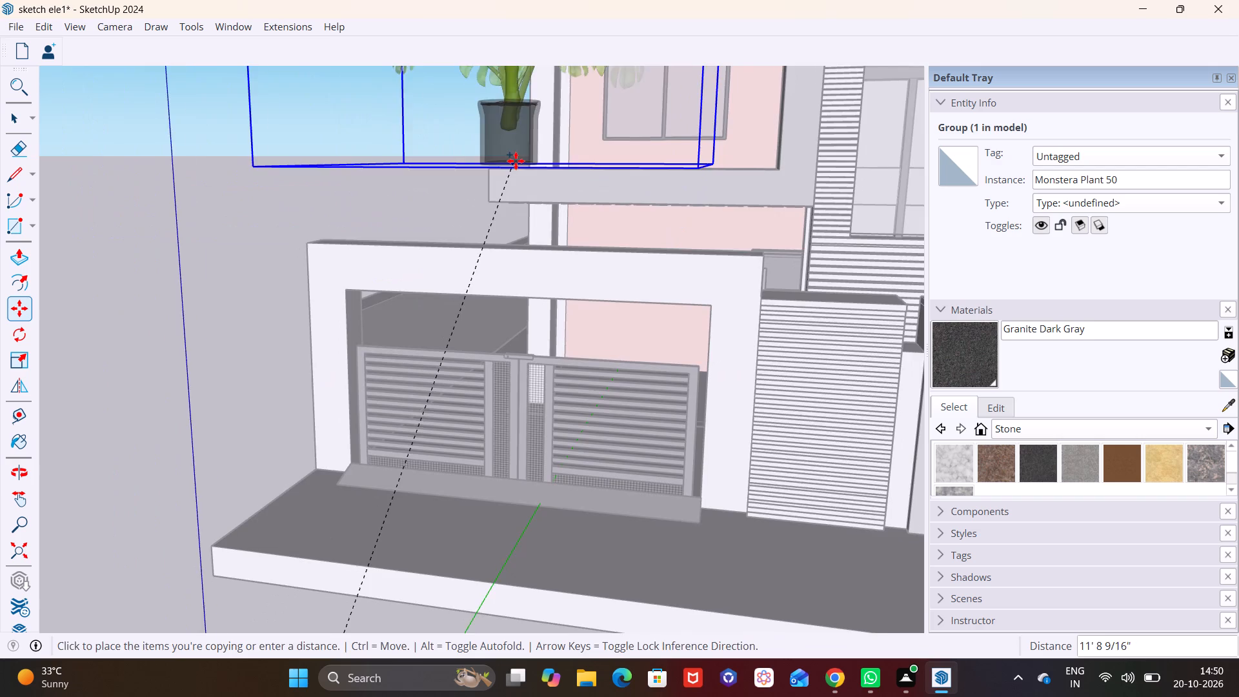
shift+middle_drag(534, 153, 383, 385)
shift+middle_drag(475, 230, 425, 358)
scroll(378, 274, up, 3)
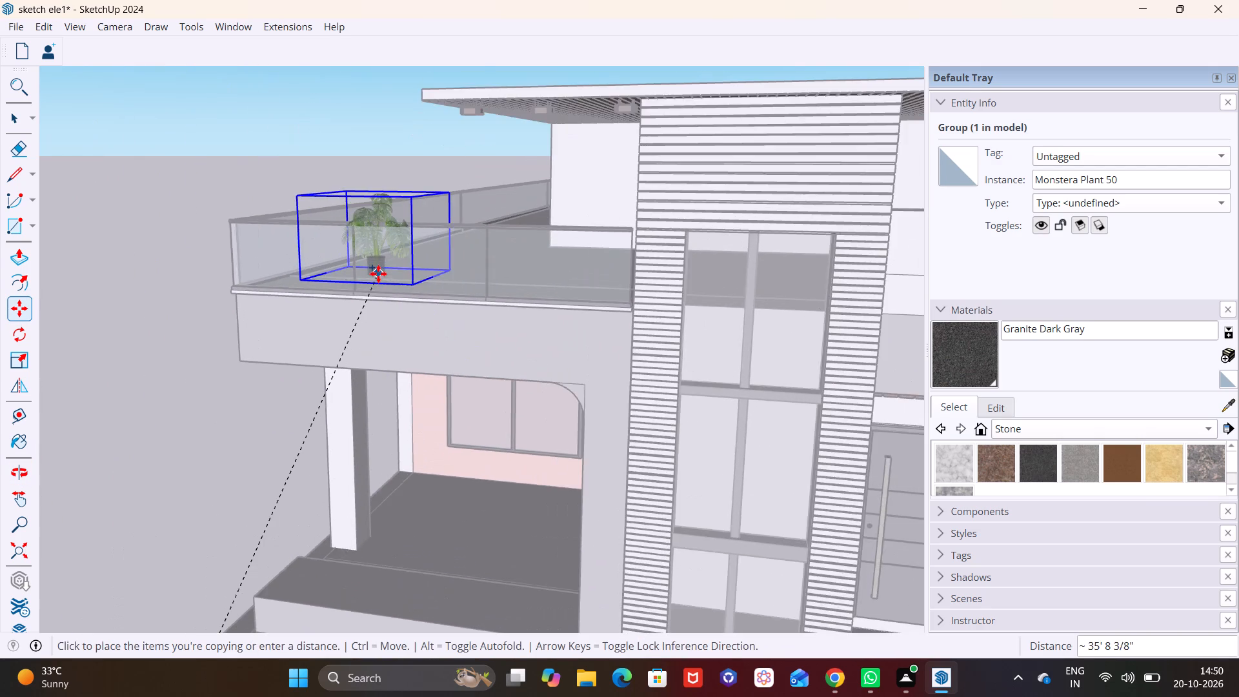
scroll(378, 274, up, 5)
middle_drag(387, 265, 282, 384)
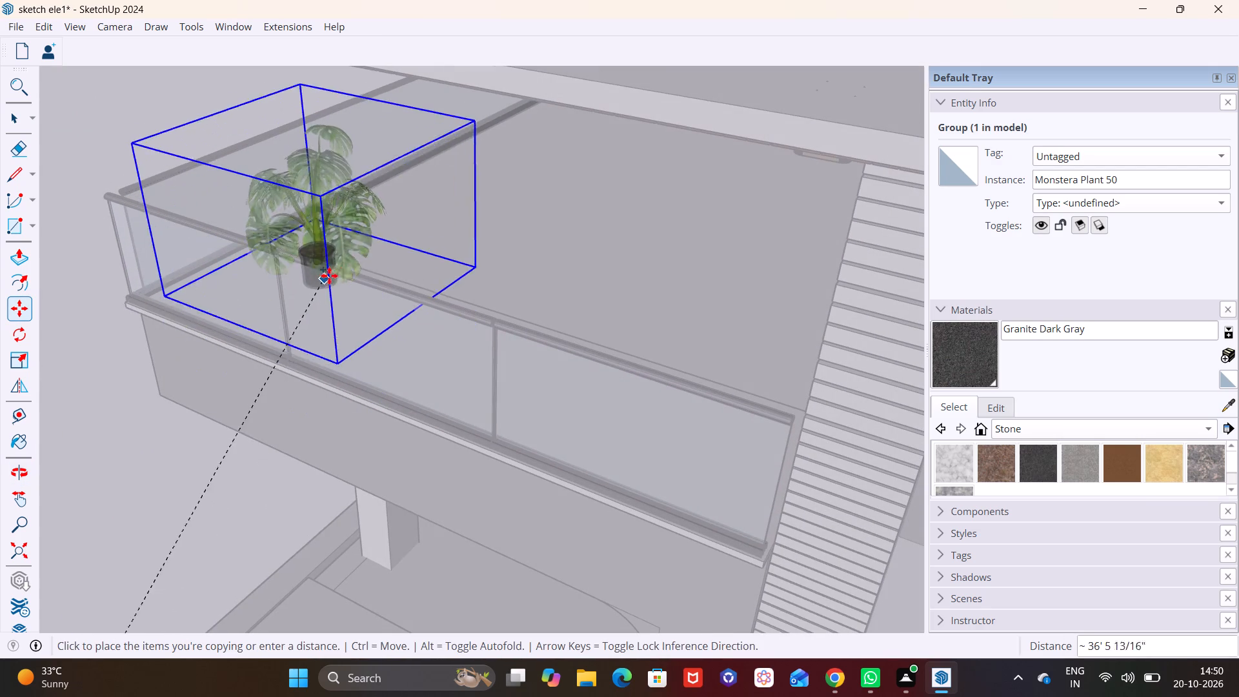
click(381, 279)
key(space)
click(595, 303)
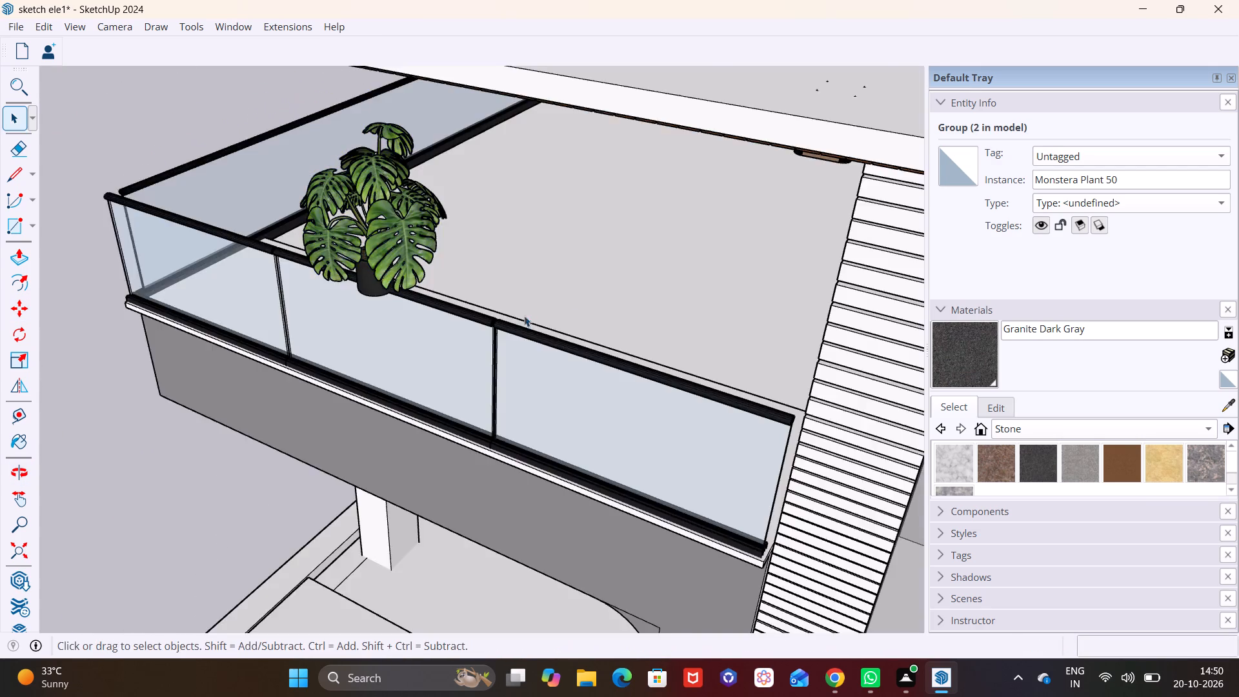
Move the plant component inward so the potted monstera stands on the terrace floor behind the glass railing.
middle_drag(524, 316, 771, 192)
middle_drag(447, 231, 786, 279)
scroll(515, 227, down, 1)
ctrl+middle_drag(513, 252, 510, 298)
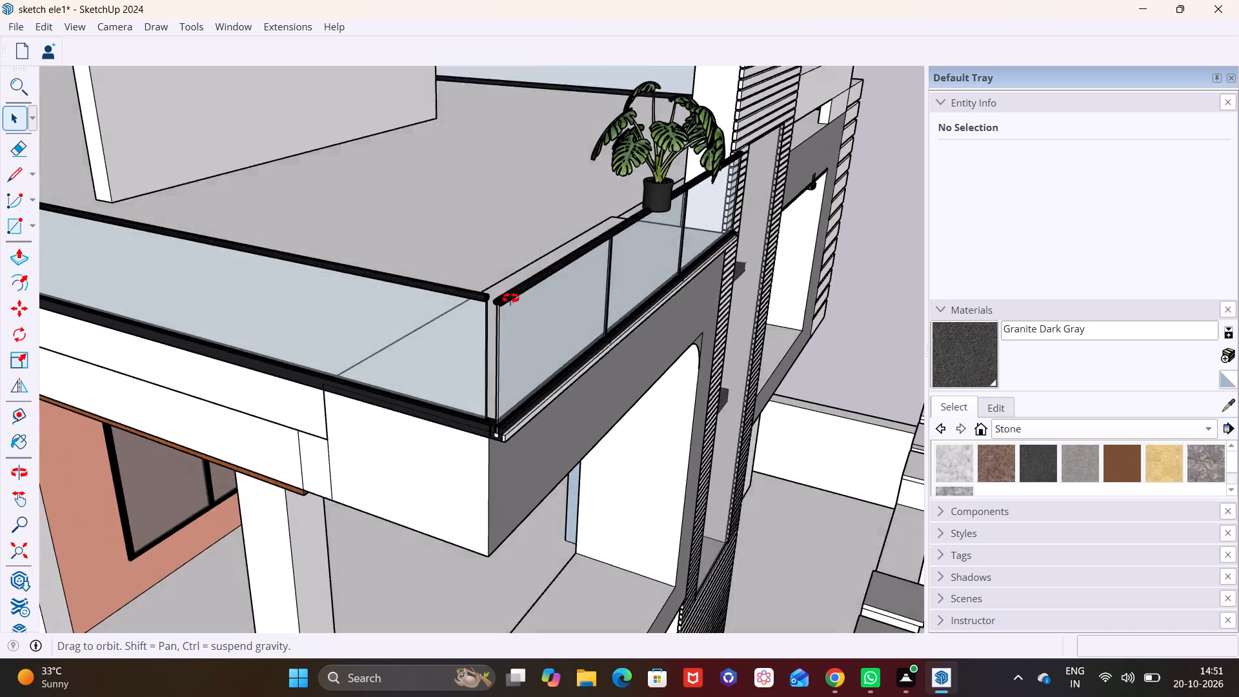
ctrl+middle_drag(510, 298, 523, 326)
middle_drag(549, 345, 780, 269)
shift+middle_drag(485, 128, 455, 316)
click(650, 485)
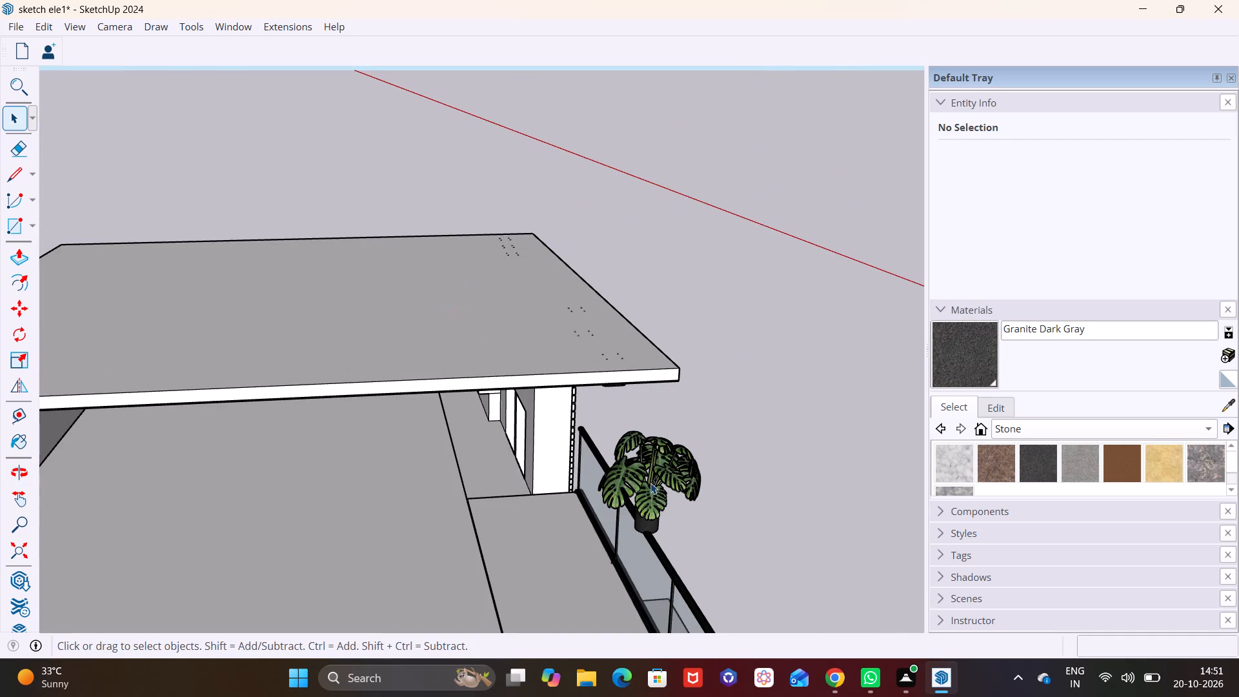
middle_drag(658, 480, 672, 328)
key(m)
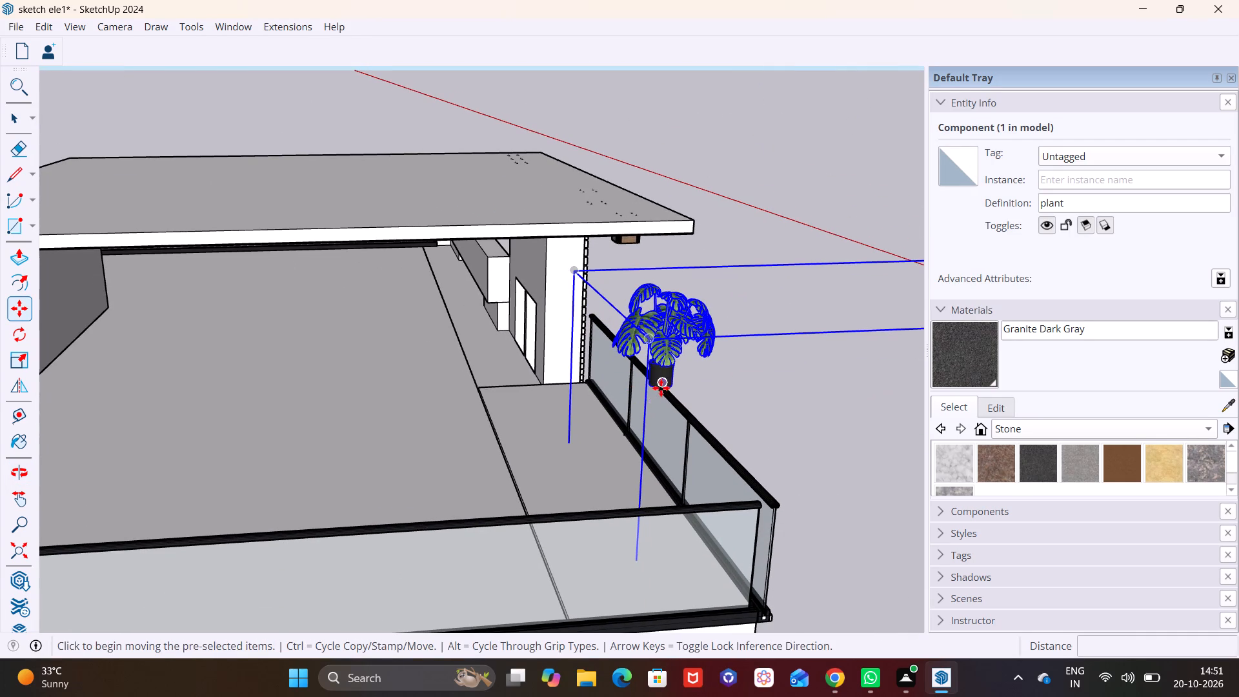
click(661, 388)
click(572, 479)
key(space)
click(790, 432)
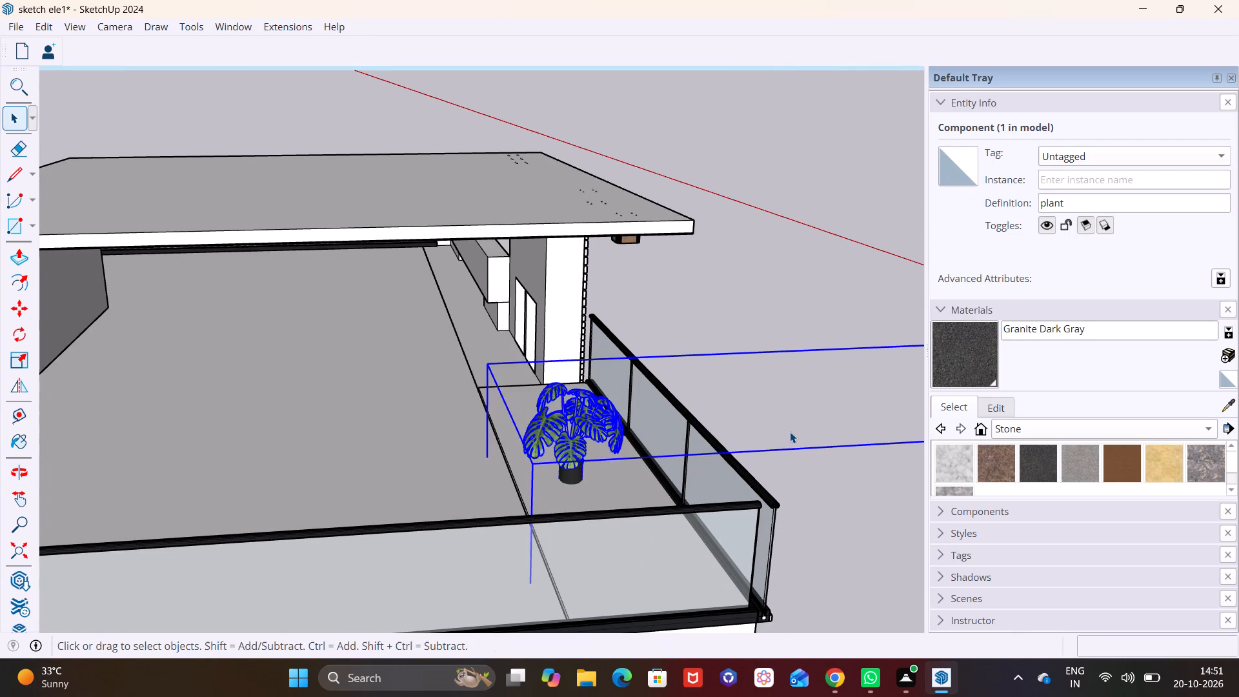
Examine the potted monstera's position on the terrace from the front and side of the house.
middle_drag(797, 441, 561, 432)
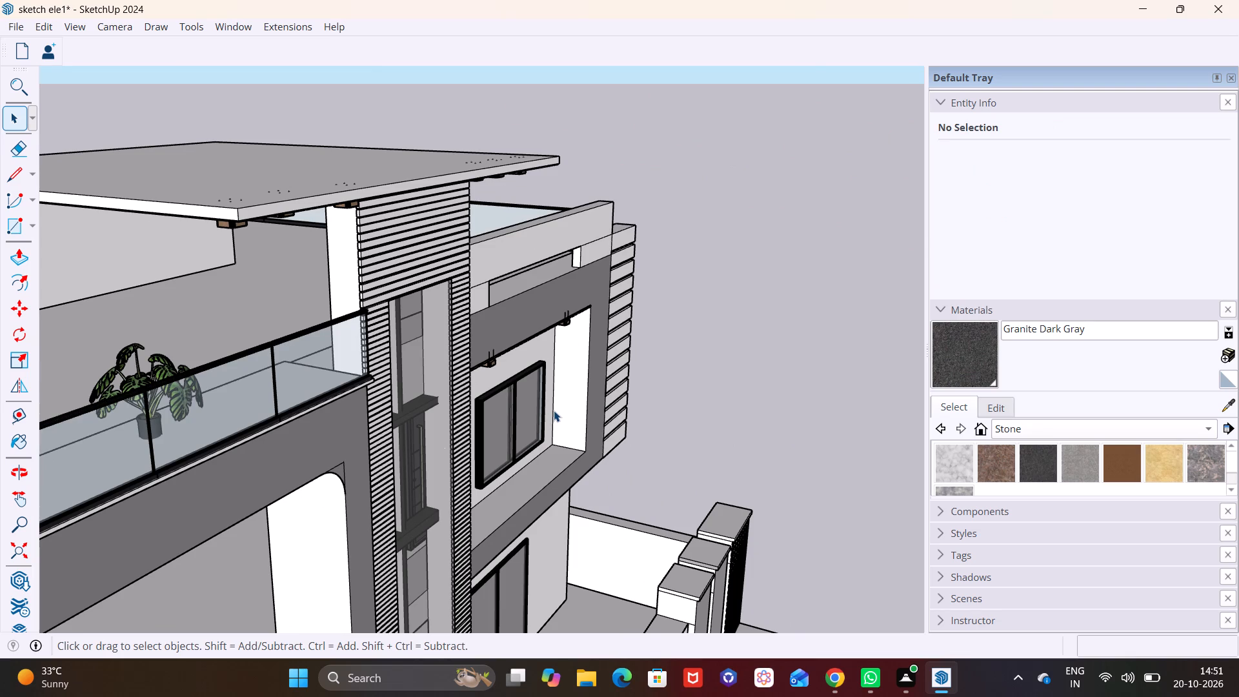
scroll(186, 347, down, 1)
shift+middle_drag(321, 341, 438, 285)
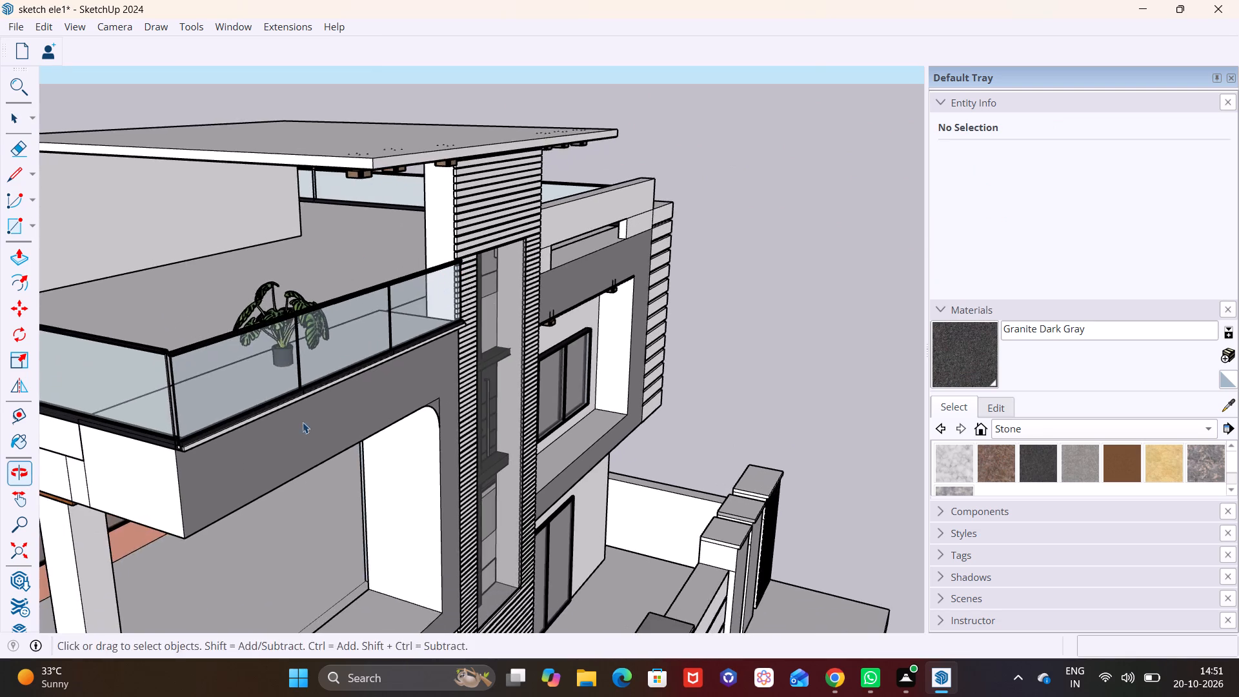
middle_drag(306, 425, 189, 476)
scroll(165, 383, up, 1)
middle_drag(183, 388, 641, 440)
shift+middle_drag(665, 430, 536, 301)
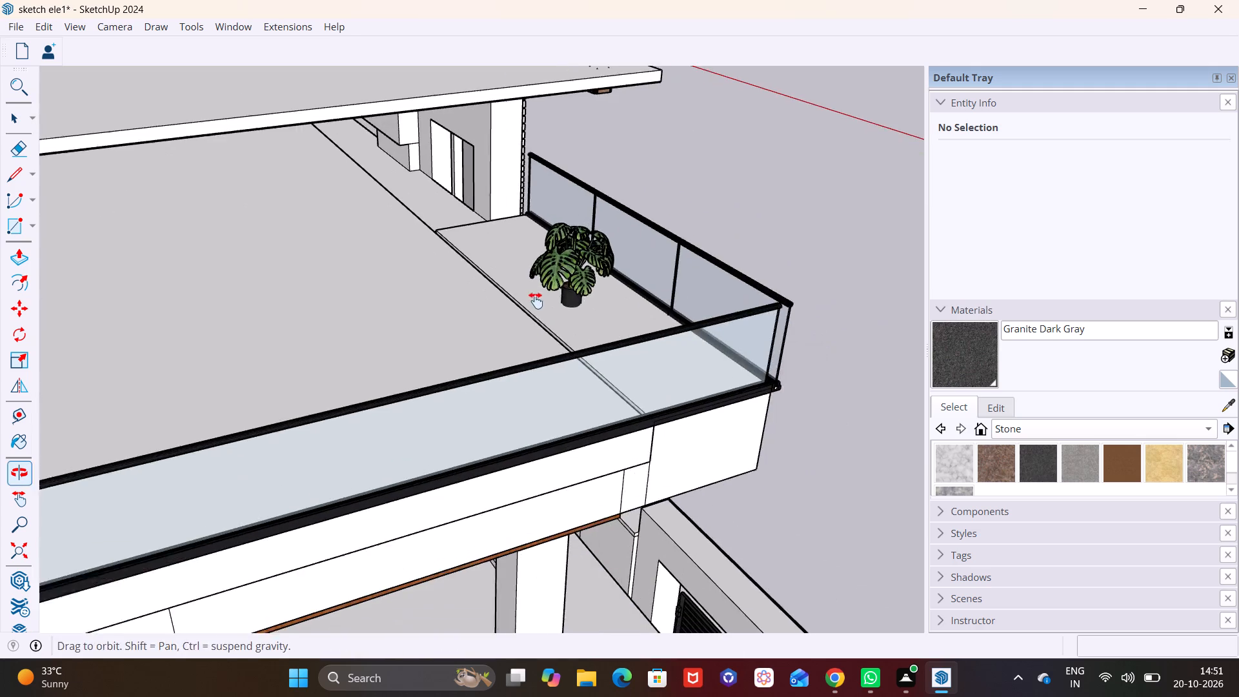
Move the terrace's potted monstera about 2' 7 3/4" along the glass railing, toward the terrace's front corner.
shift+middle_drag(536, 301, 536, 300)
middle_drag(597, 388, 776, 385)
scroll(656, 290, up, 5)
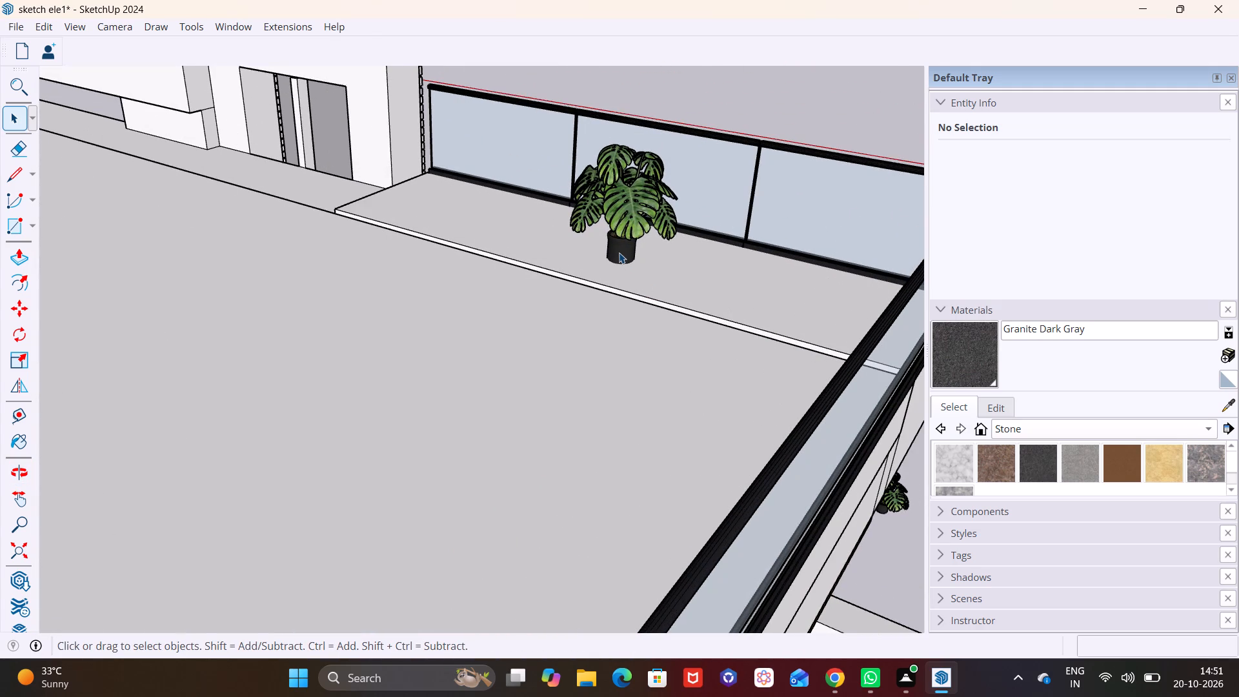
click(619, 252)
key(m)
click(641, 263)
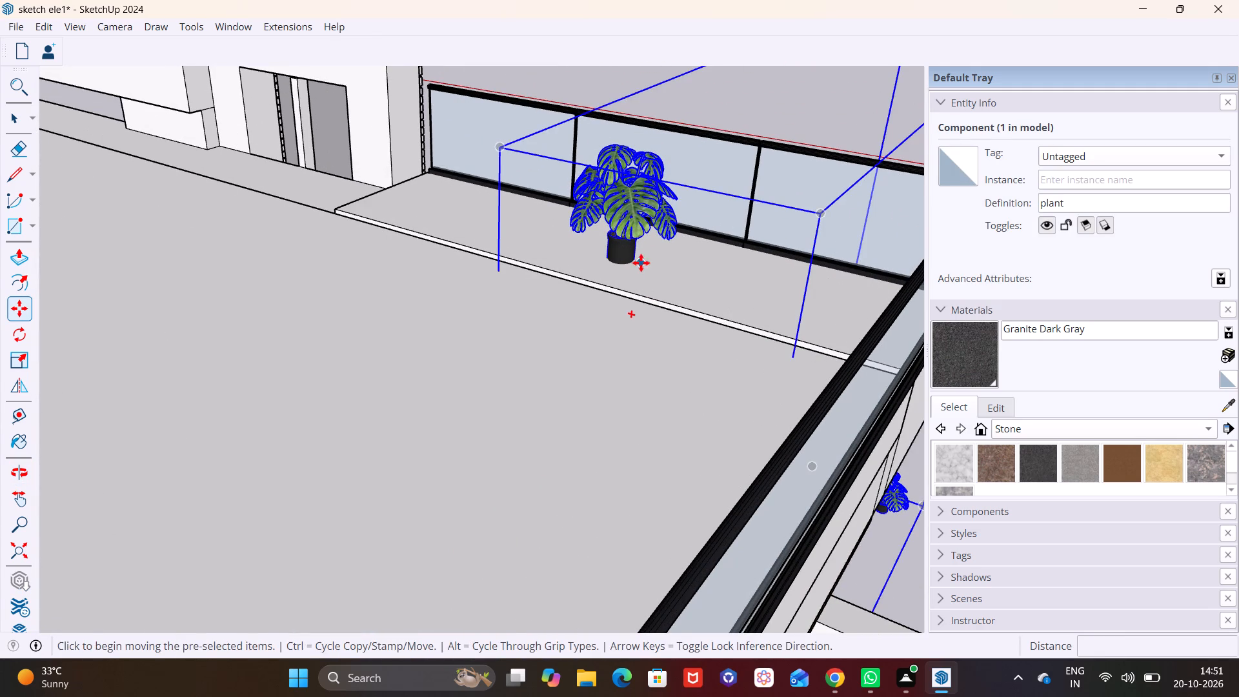
click(771, 290)
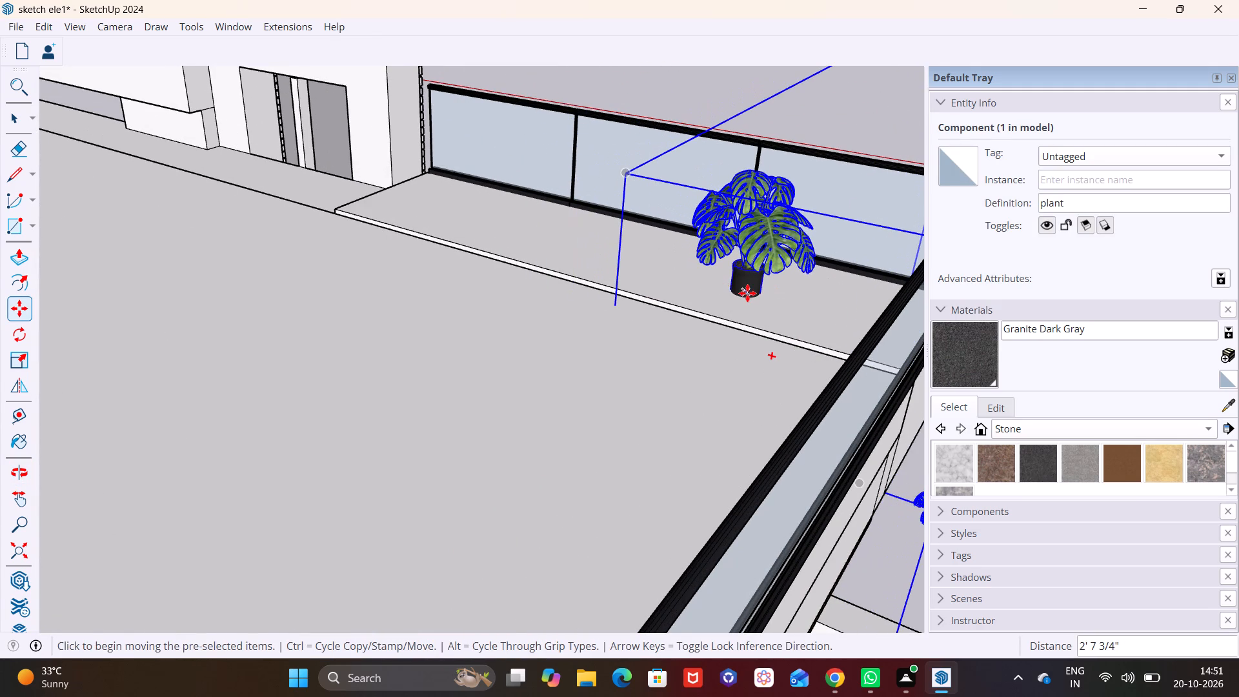
Copy the potted monstera about 6' 11 1/4" along the terrace railing to the end near the house wall.
click(730, 288)
click(732, 288)
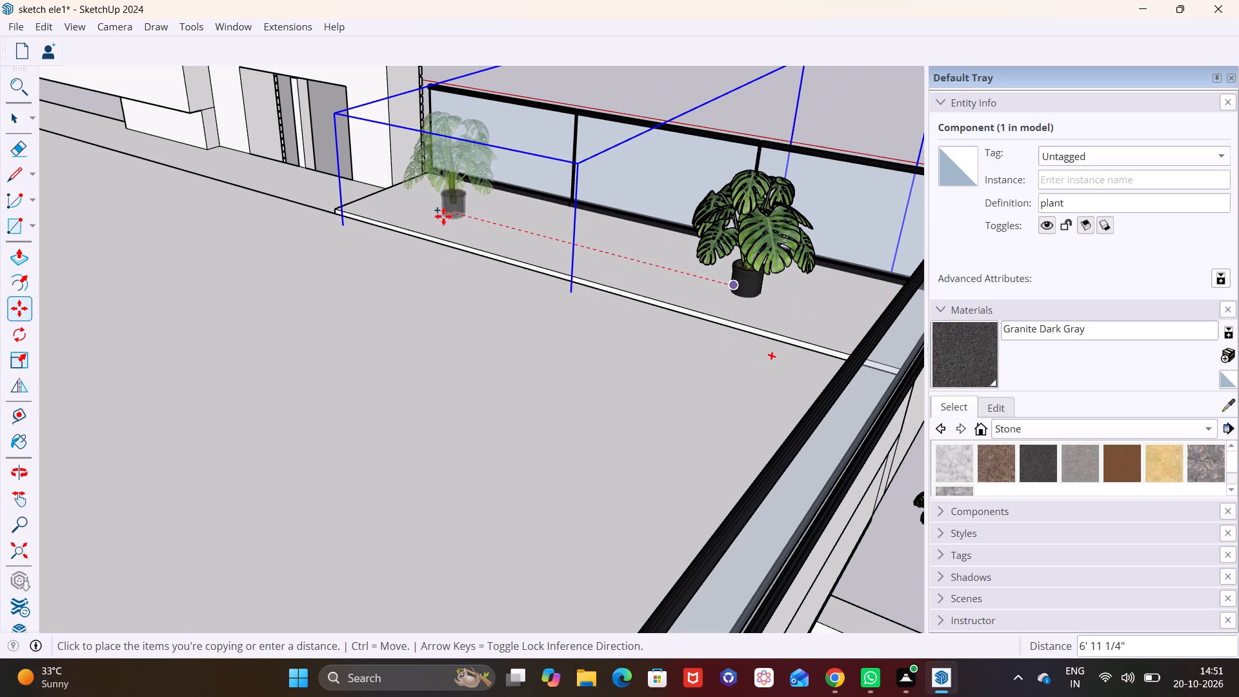
click(443, 216)
key(space)
drag(540, 327, 546, 327)
scroll(557, 321, down, 3)
middle_drag(734, 348, 67, 330)
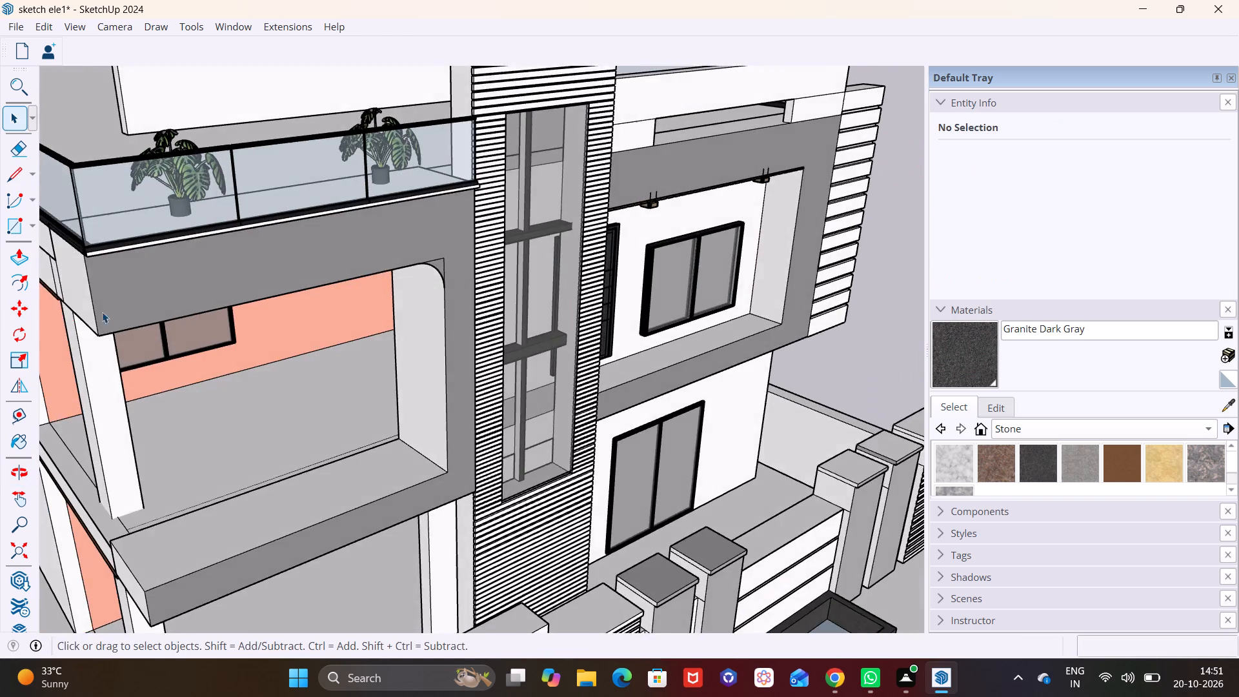
scroll(177, 290, down, 4)
scroll(280, 308, down, 2)
middle_drag(279, 314, 225, 282)
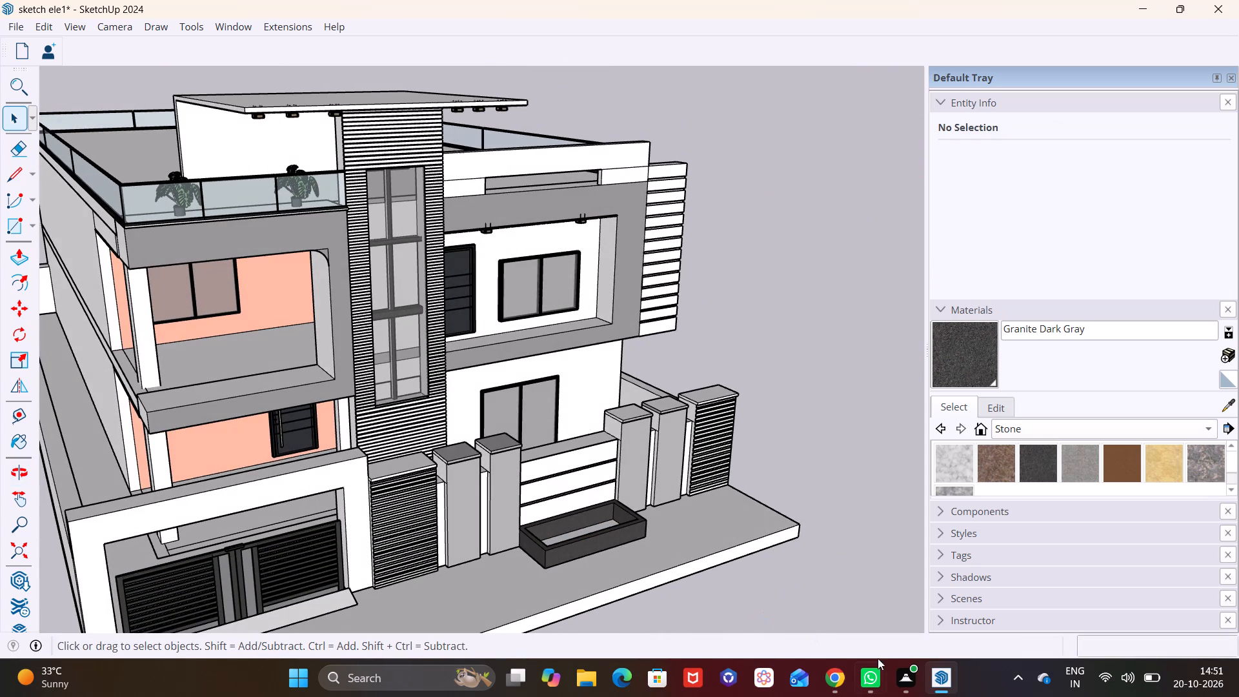
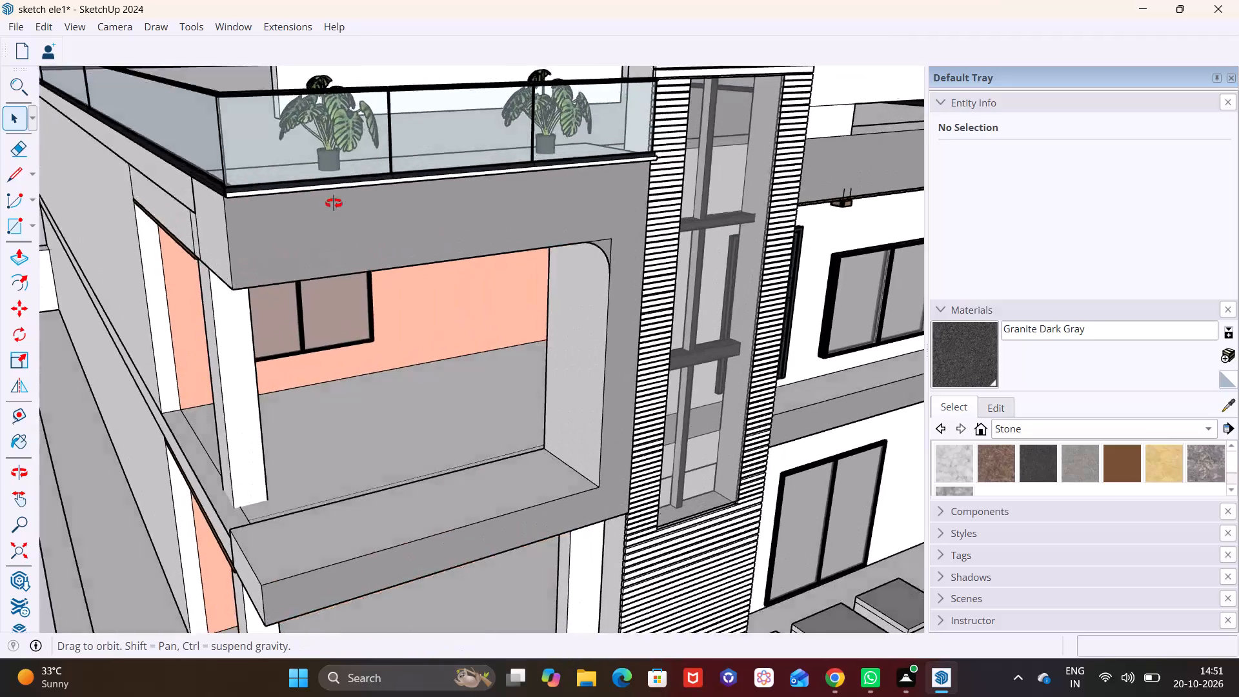
Copy the front-corner potted monstera about 3' 4 1/2" along the terrace railing, midway between the two existing plants.
scroll(587, 274, up, 1)
shift+middle_drag(587, 274, 591, 362)
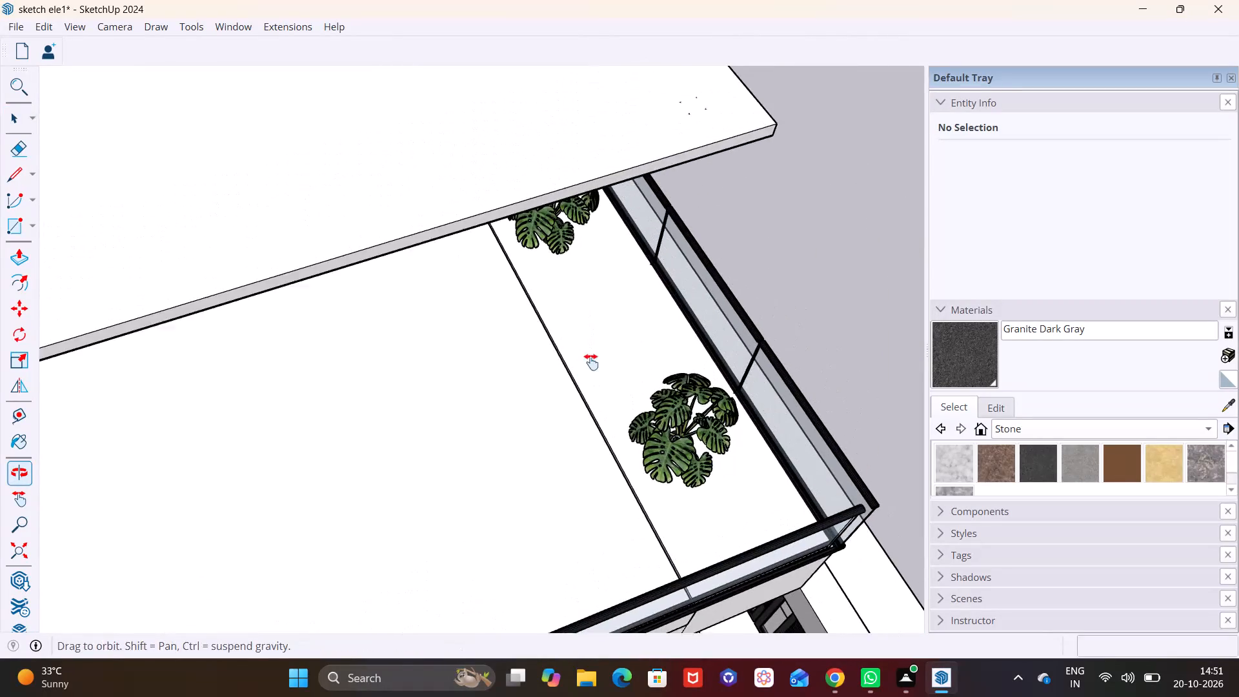
shift+middle_drag(591, 362, 591, 365)
middle_drag(585, 285, 619, 204)
click(709, 317)
key(m)
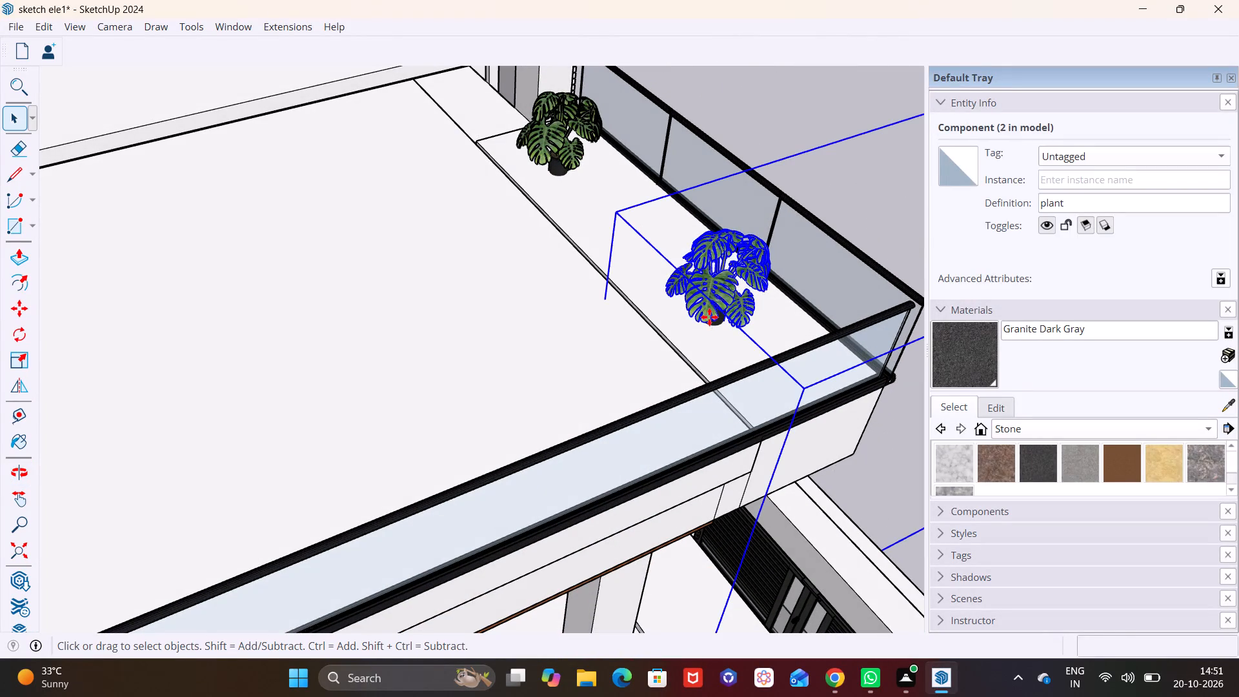
click(692, 309)
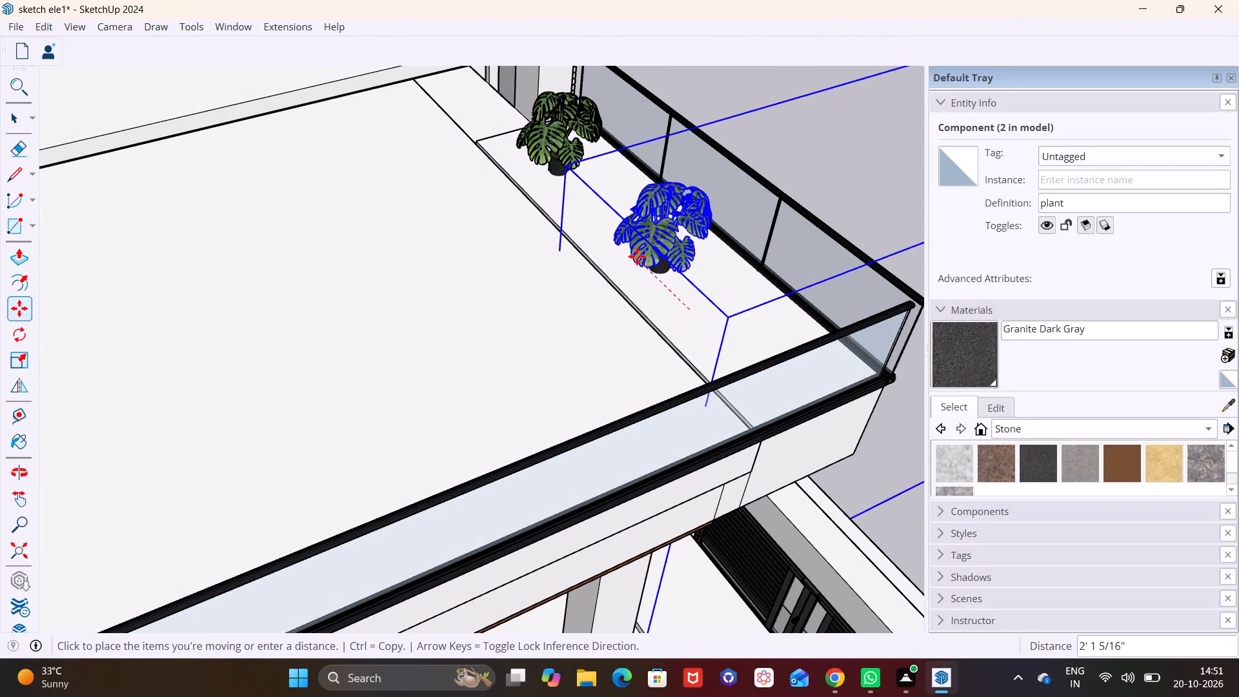
click(601, 230)
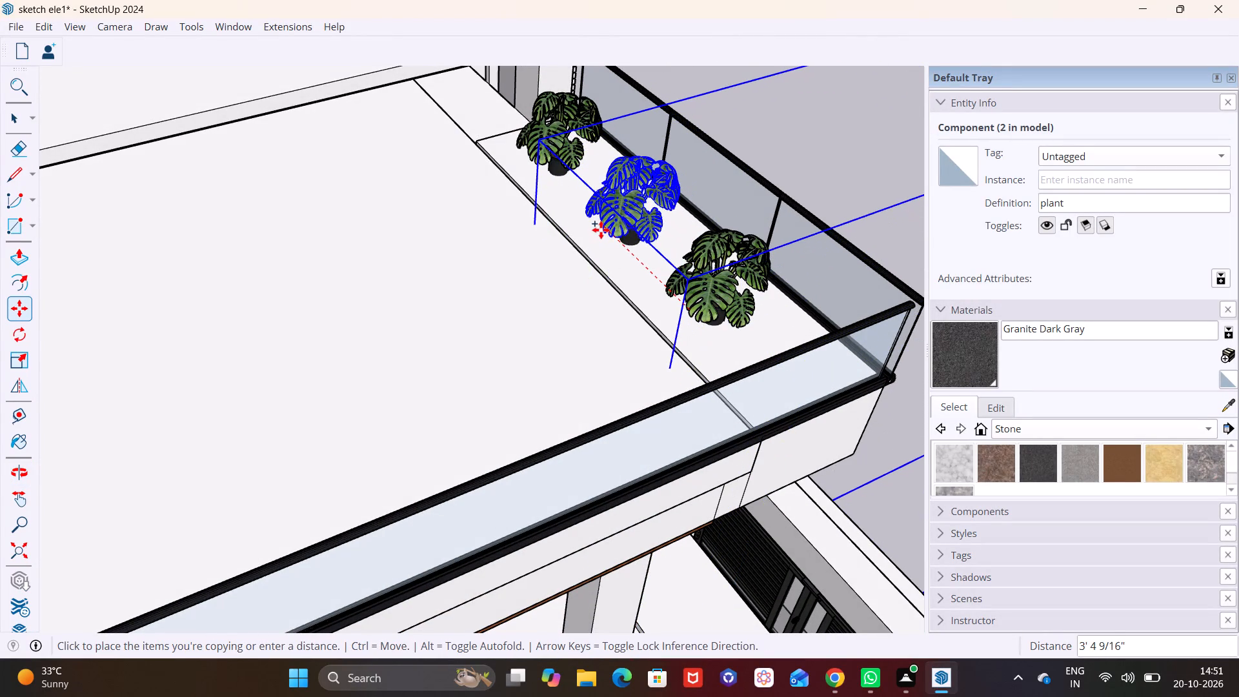
key(space)
Examine the row of potted monsteras on the terrace and the whole house elevation from the front and corner.
middle_drag(709, 336, 244, 298)
scroll(290, 272, down, 6)
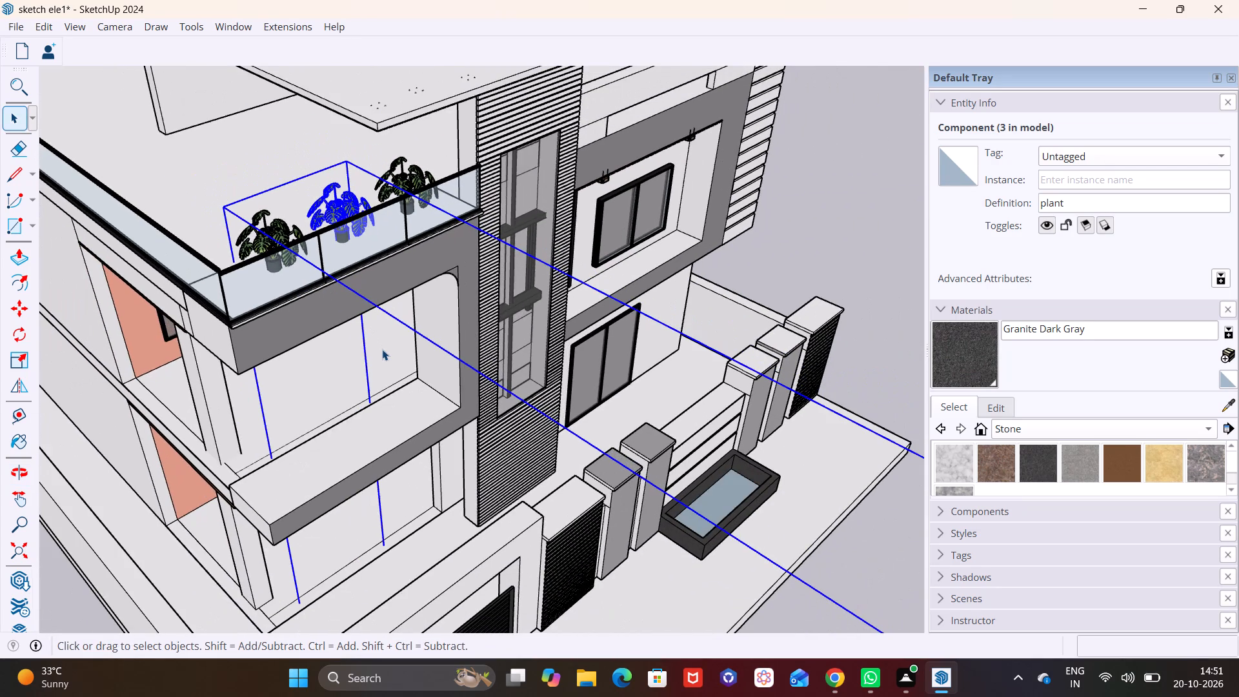
key(space)
click(319, 388)
middle_drag(327, 386, 290, 218)
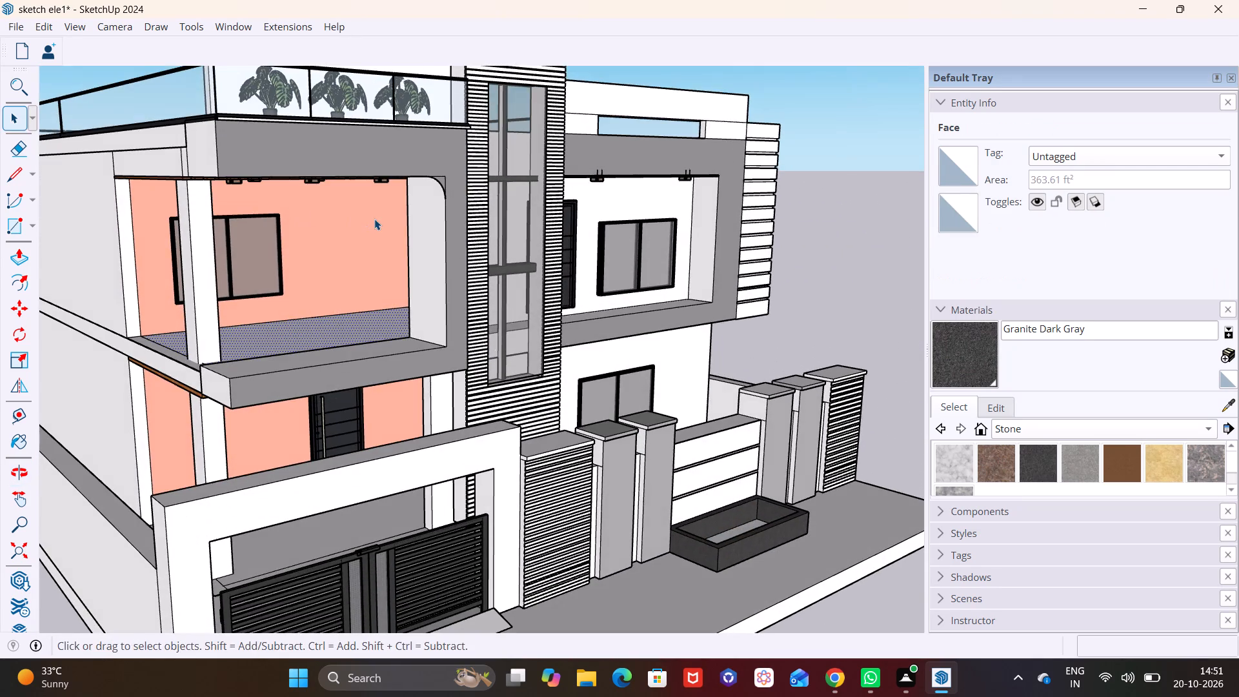
middle_drag(375, 219, 561, 249)
scroll(570, 270, down, 2)
middle_drag(564, 278, 385, 319)
middle_drag(434, 395, 472, 281)
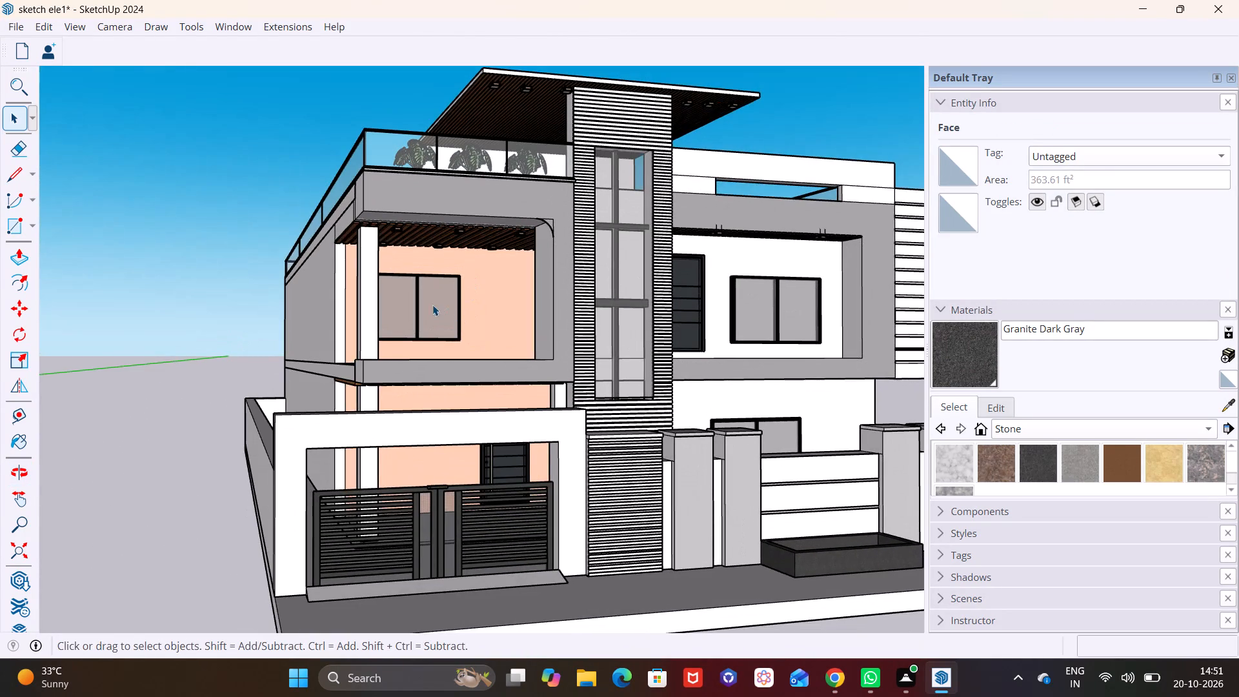
scroll(432, 305, up, 1)
scroll(458, 327, down, 1)
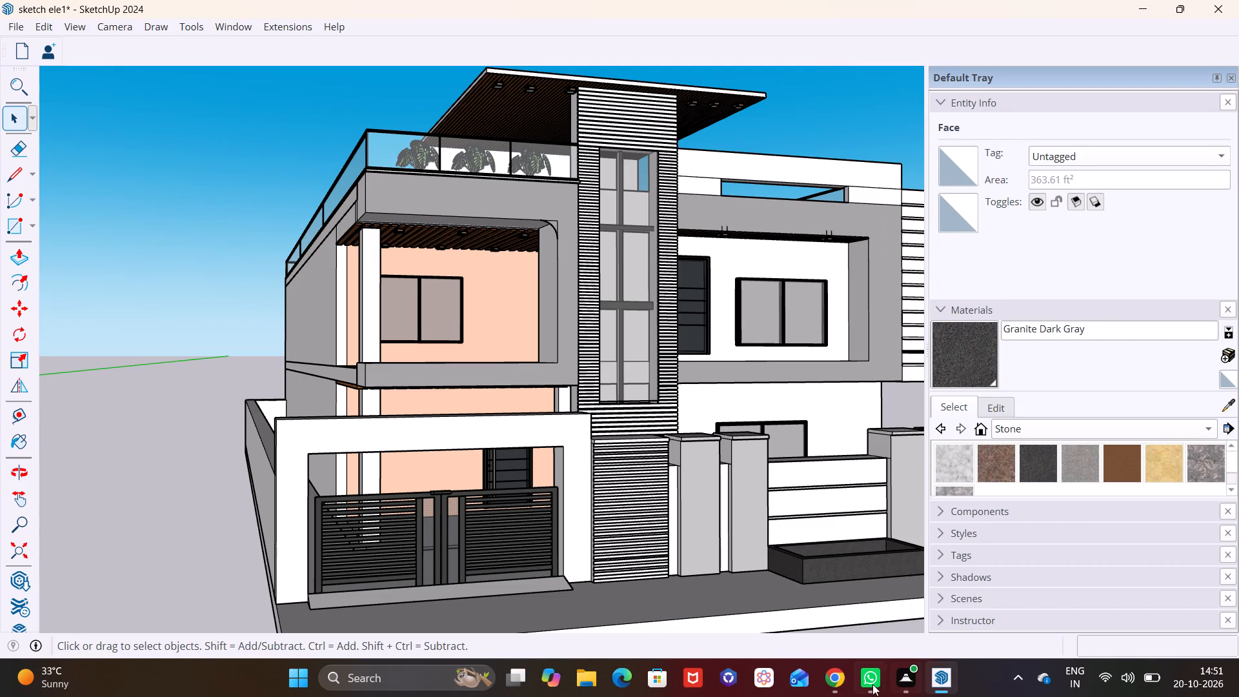
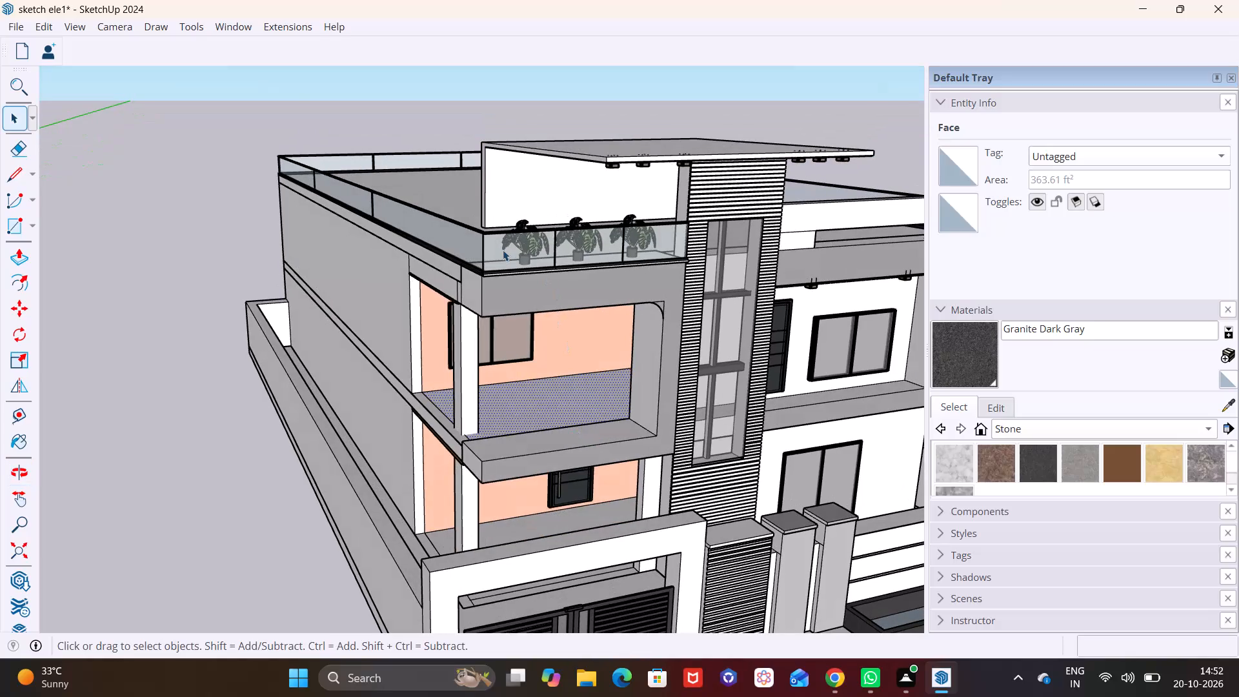
Copy the glass railing with black handrails from the terrace front about 10' 3/8" down onto the first-floor balcony ledge.
click(503, 250)
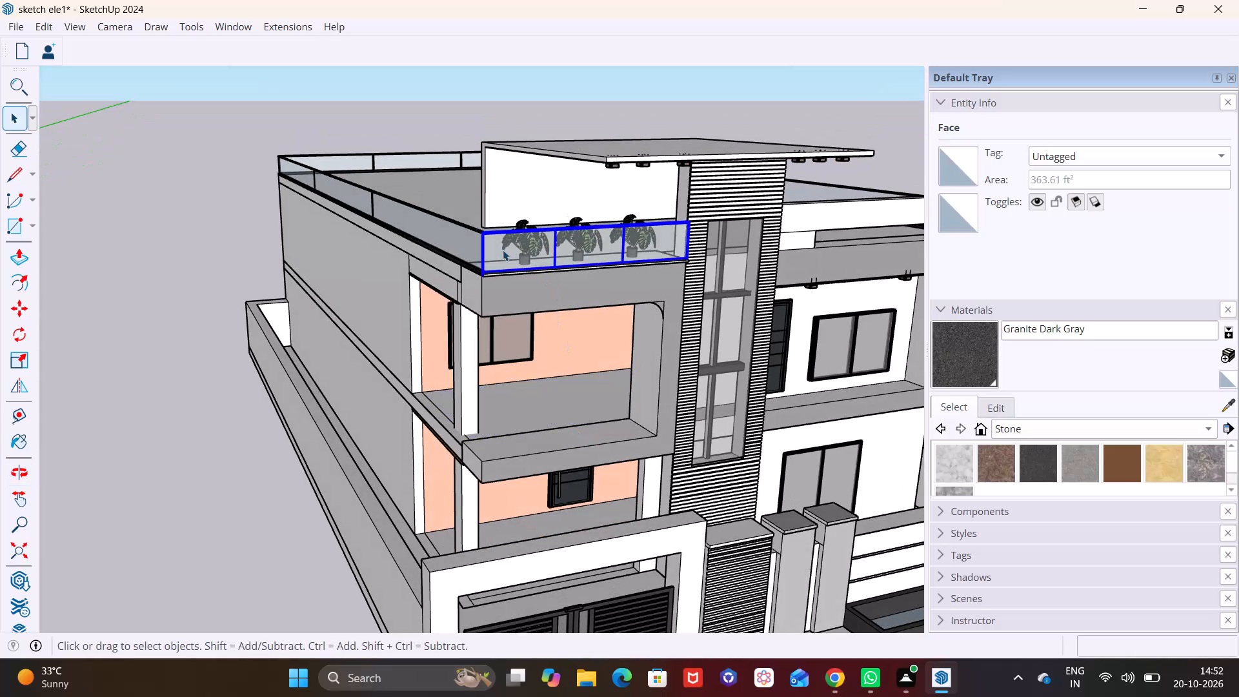
key(m)
click(487, 278)
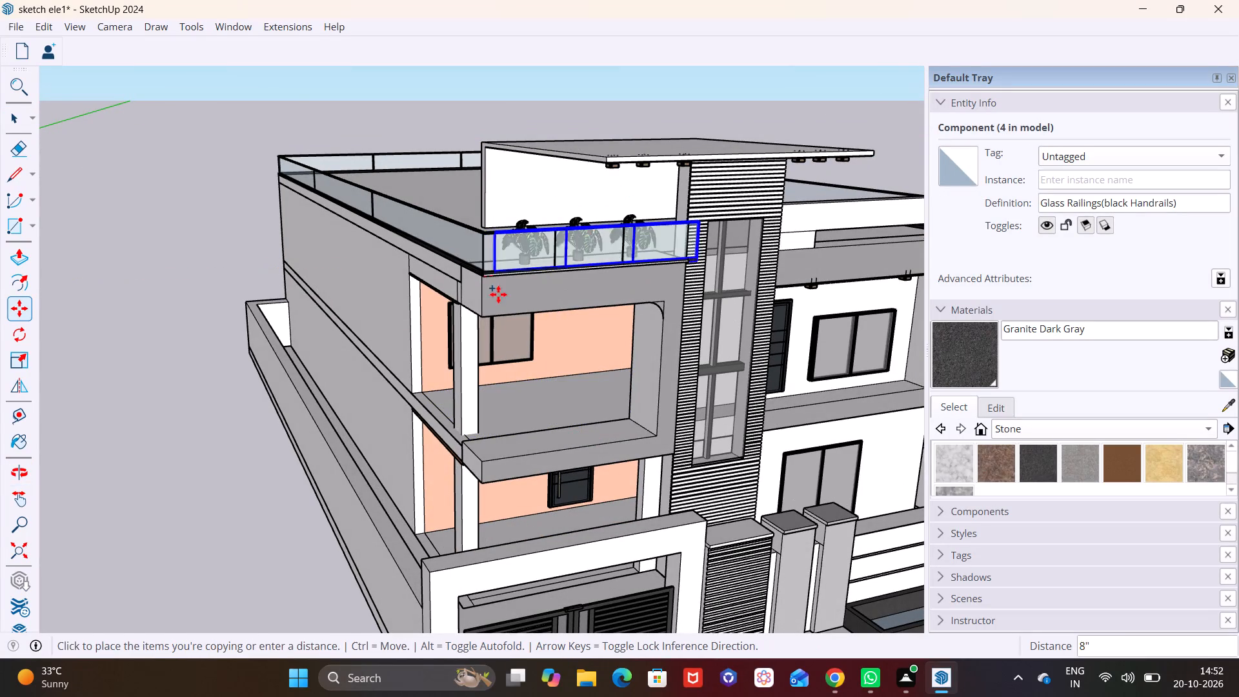
scroll(492, 452, up, 2)
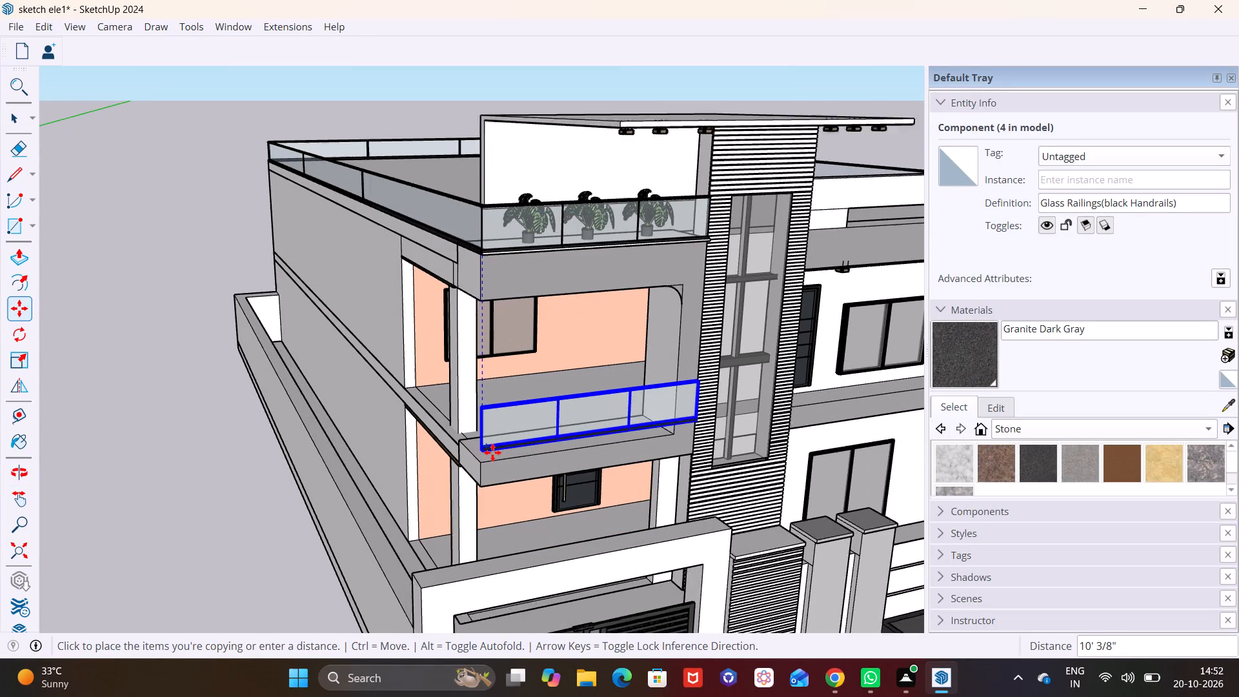
click(478, 452)
Move the copied balcony railing so its bottom end corner meets the ledge's front corner beside the louvered tower.
middle_drag(481, 449, 378, 372)
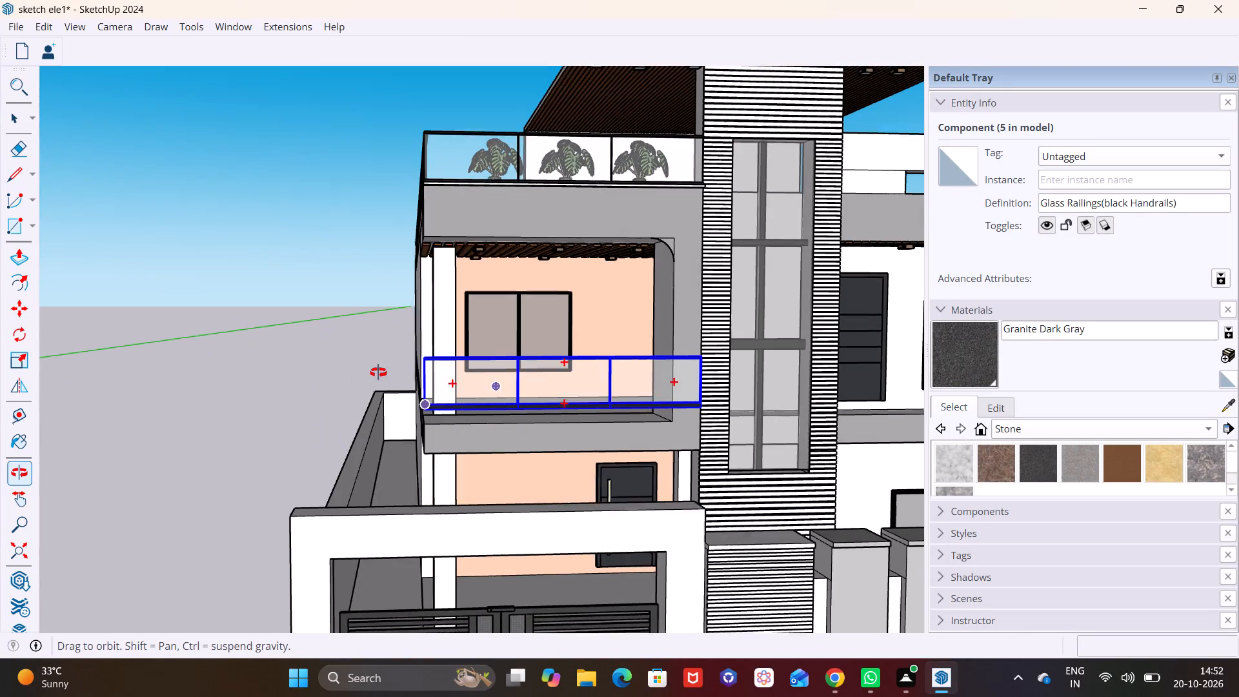
middle_drag(378, 372, 378, 373)
key(m)
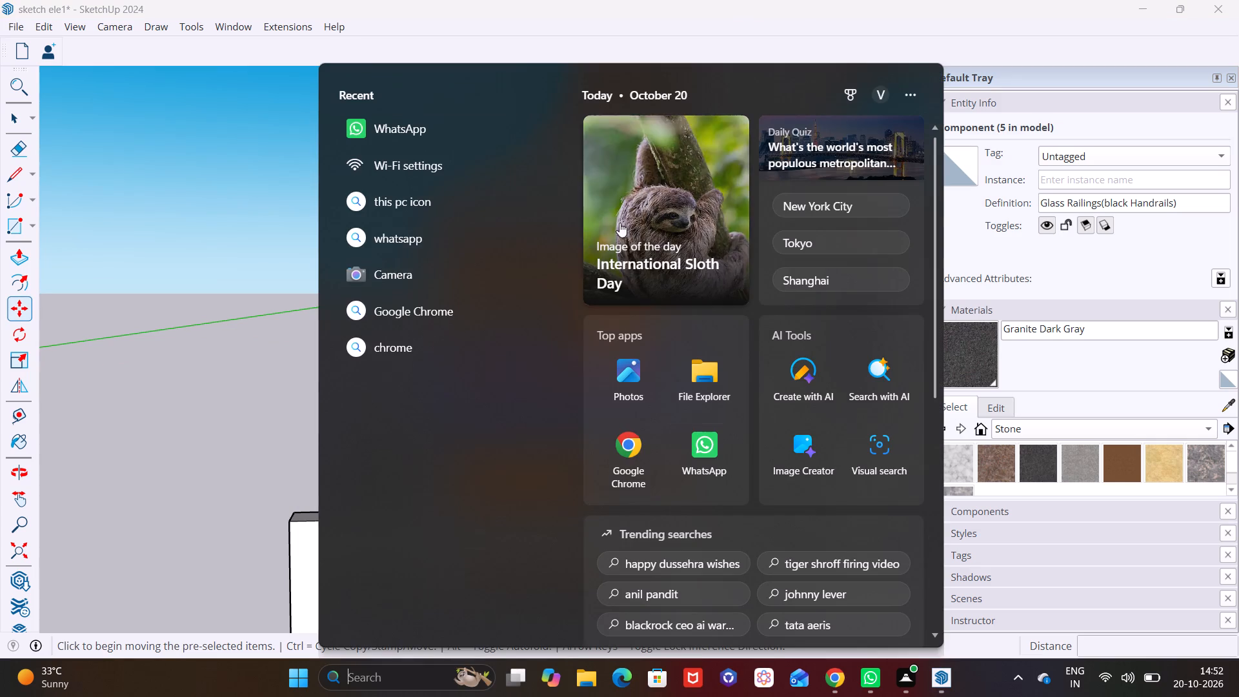
click(225, 232)
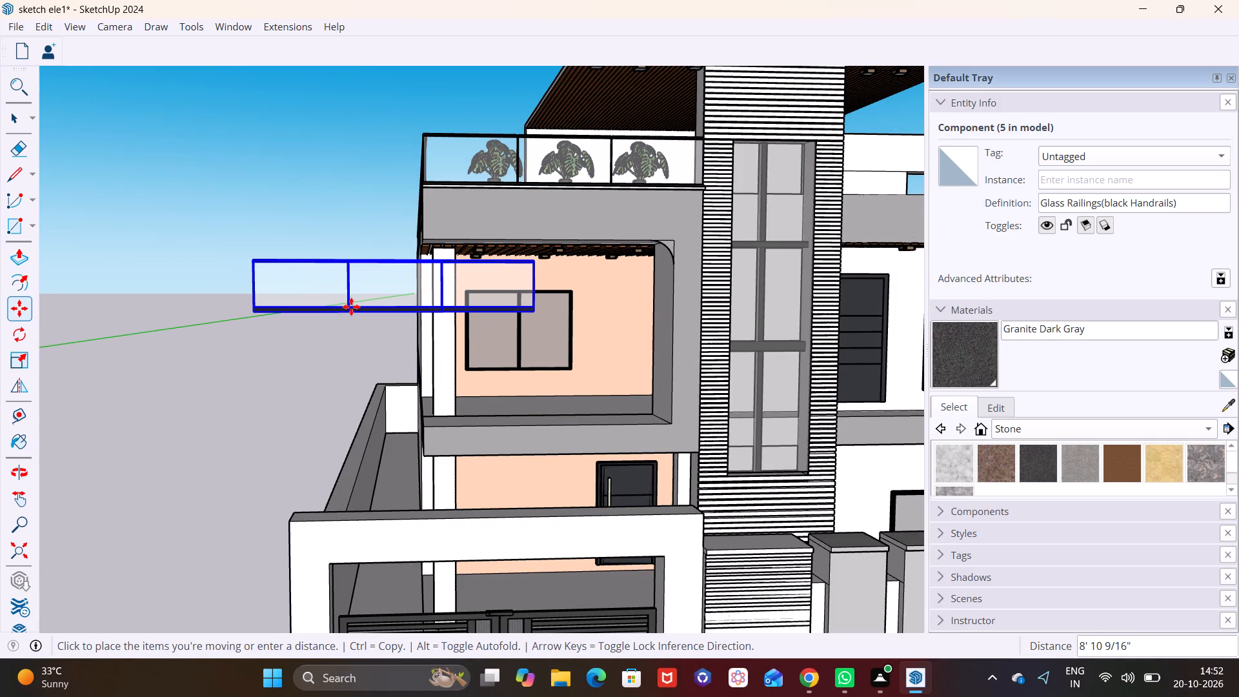
click(351, 307)
click(534, 311)
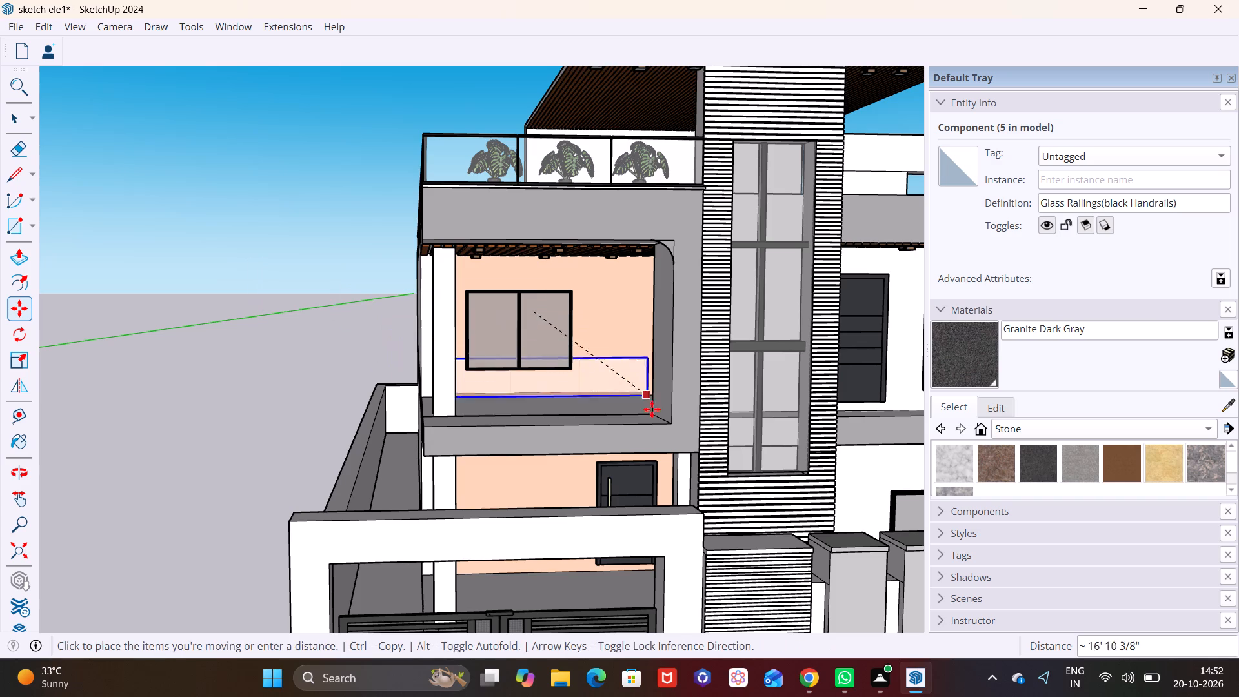
scroll(667, 415, up, 12)
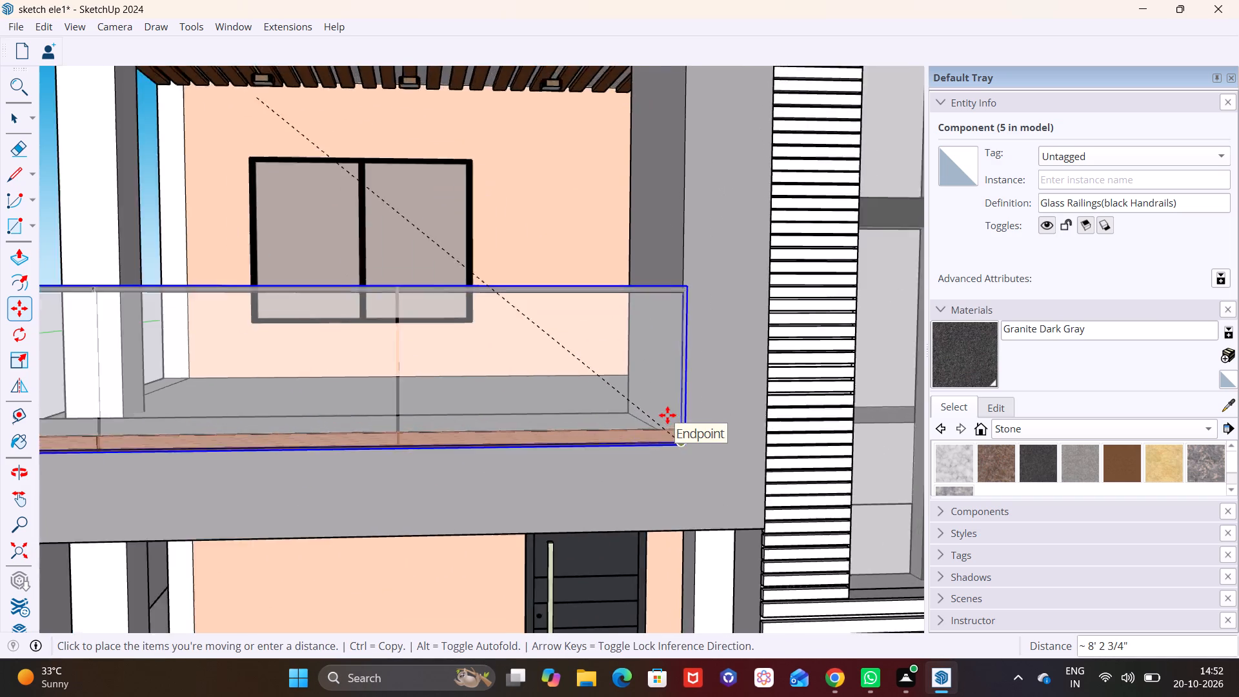
scroll(667, 415, up, 1)
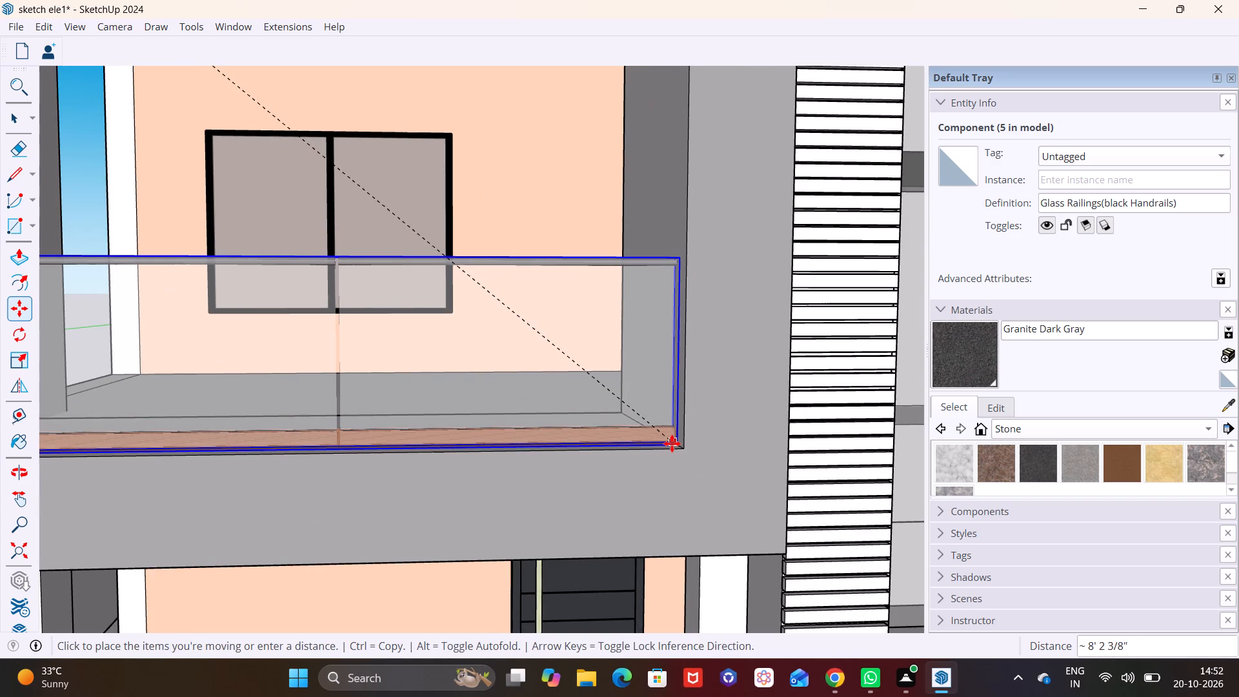
click(672, 443)
key(space)
Scale the front balcony railing along its length to about 0.91, pulling its free end back onto the ledge.
scroll(470, 398, down, 9)
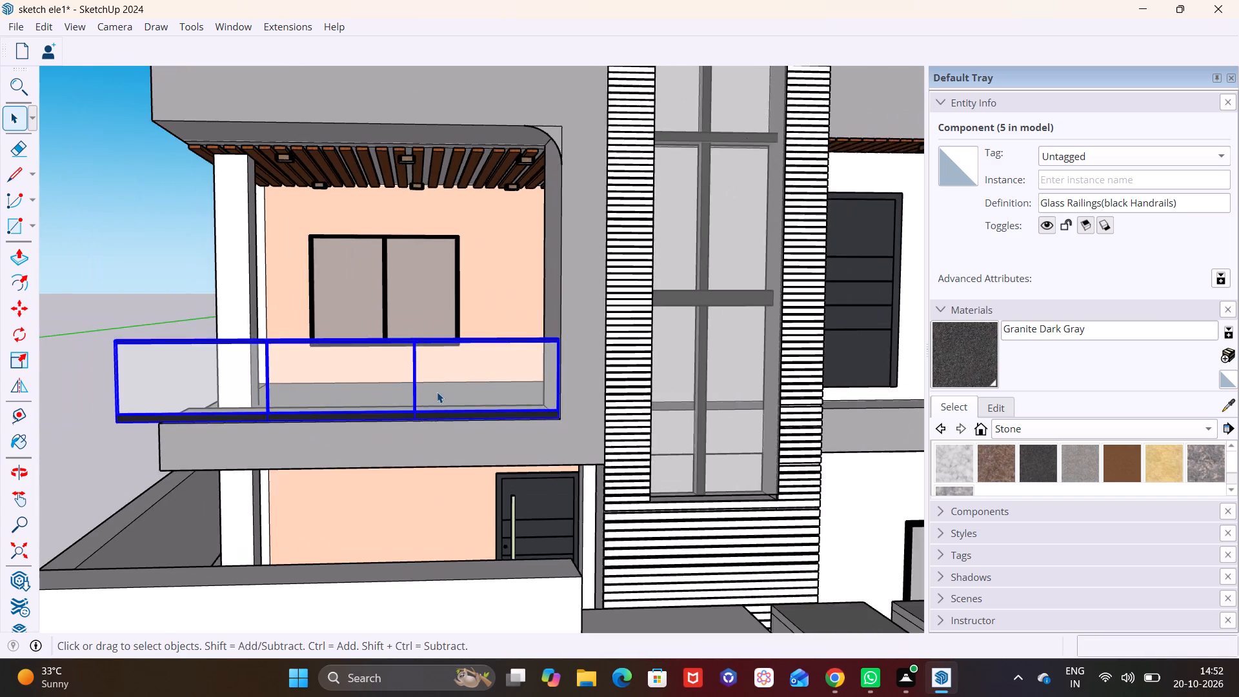
shift+middle_drag(437, 392, 583, 329)
middle_drag(321, 345, 537, 365)
click(24, 361)
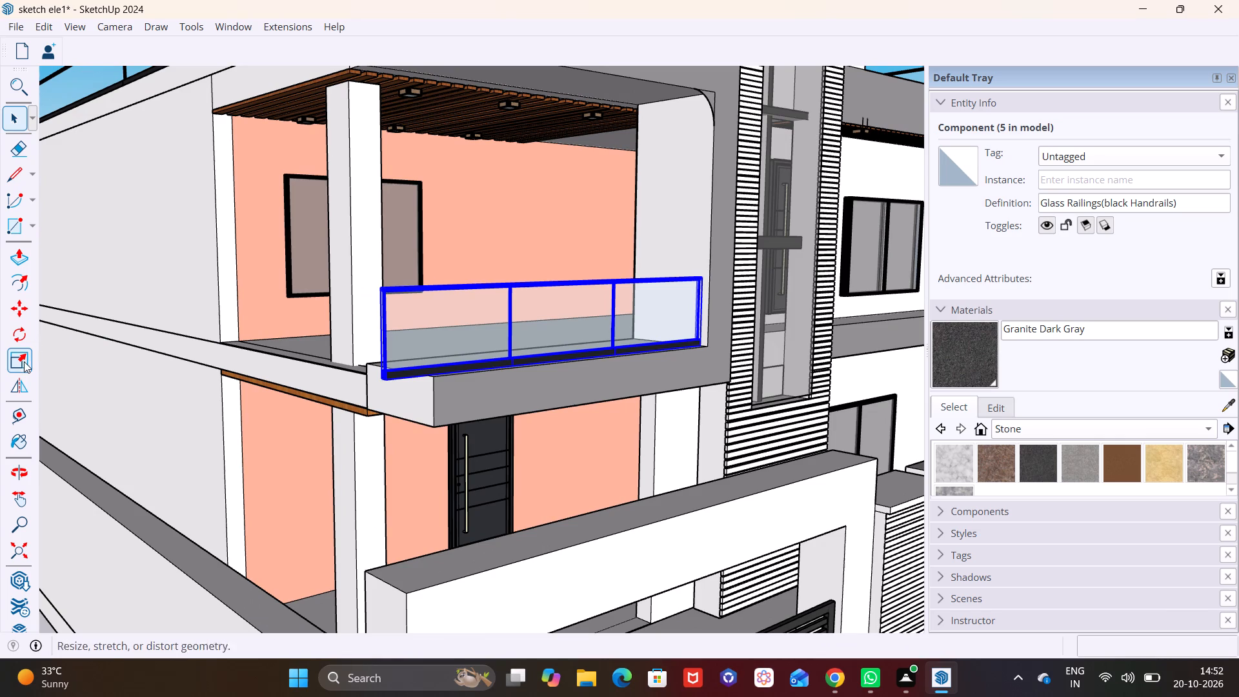
scroll(372, 355, up, 7)
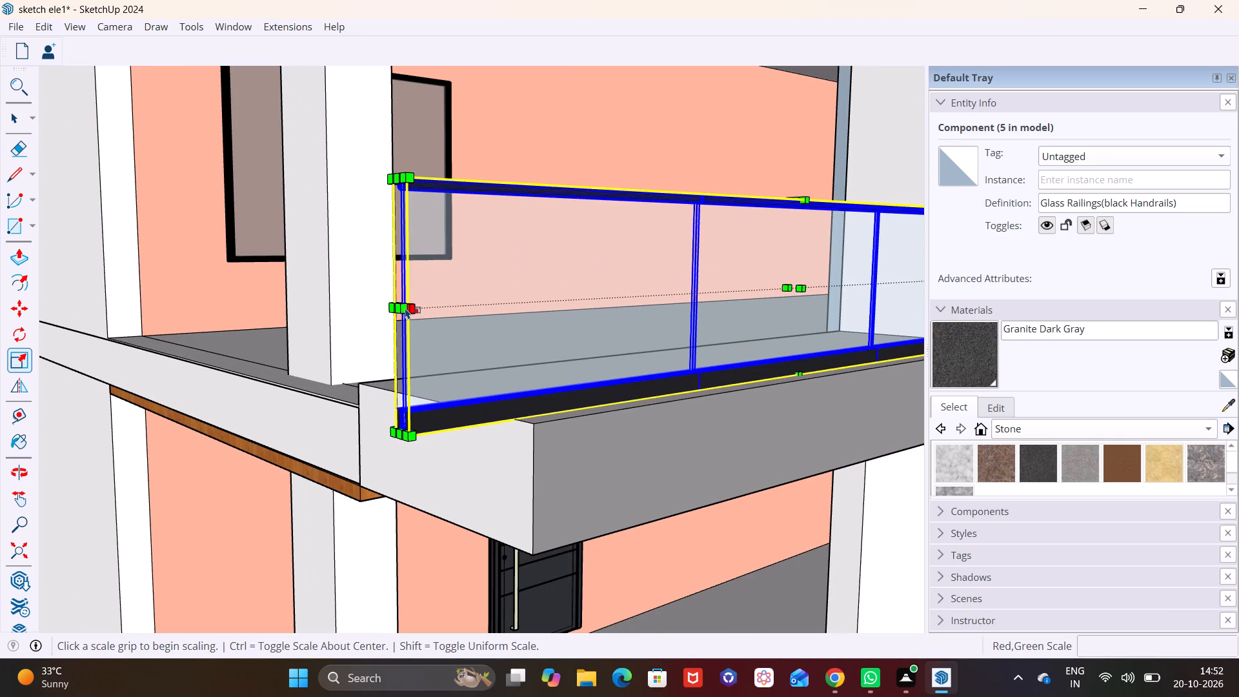
click(399, 308)
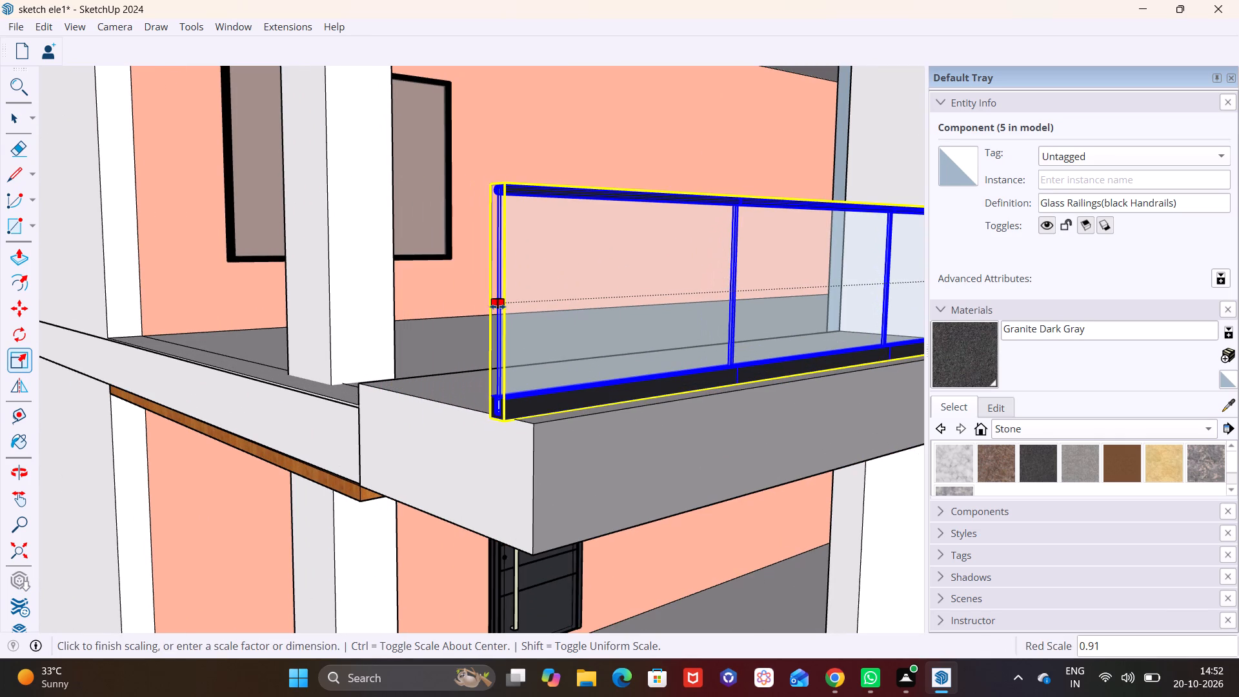
click(505, 305)
key(space)
Examine the front balcony railing and the balcony's open side from the corner and the side.
scroll(310, 396, down, 3)
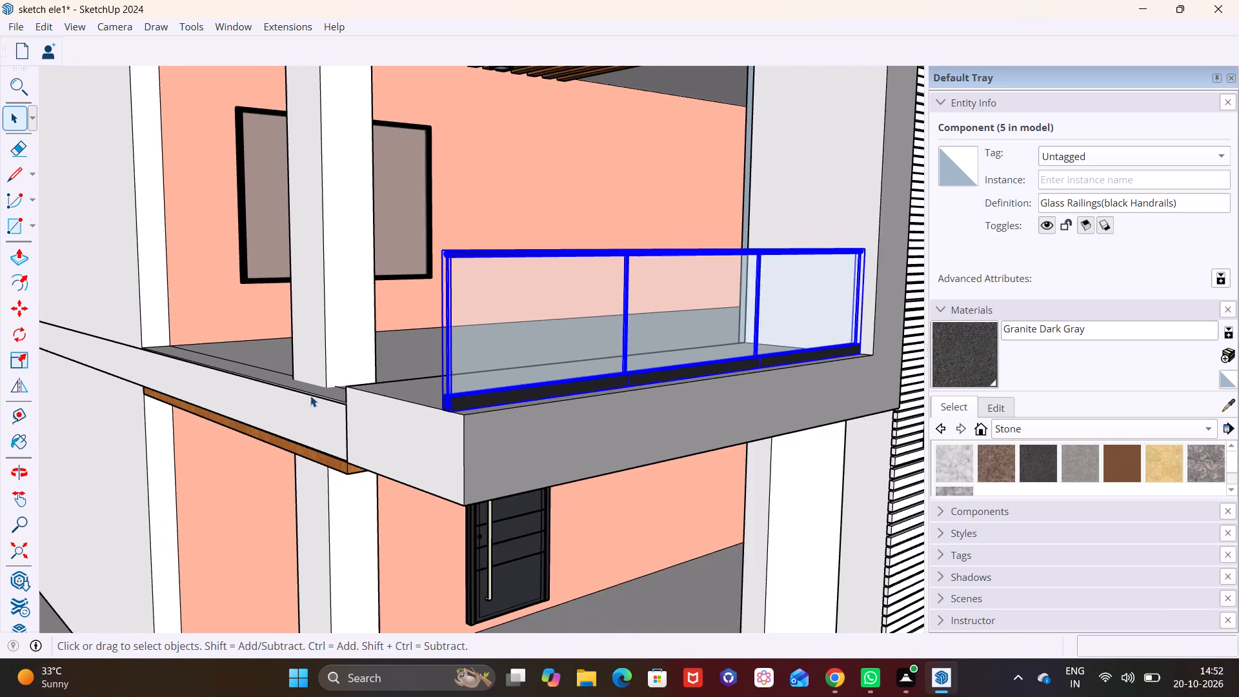
middle_drag(408, 419, 687, 427)
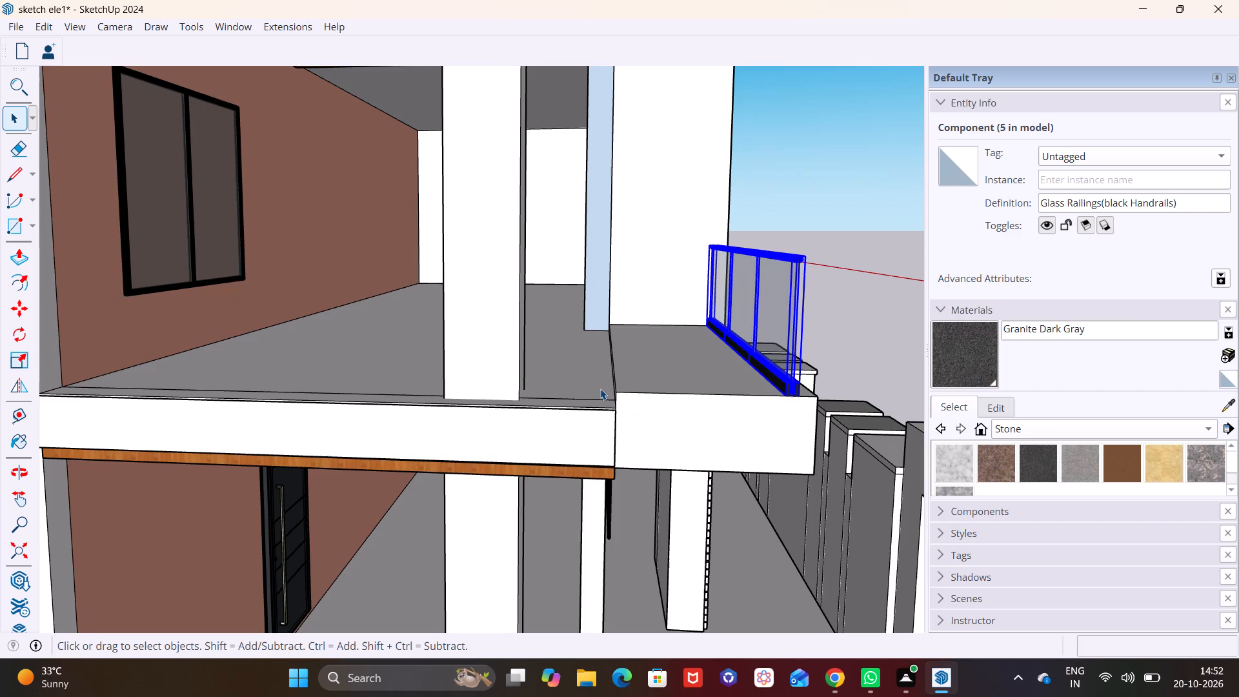
middle_drag(603, 388, 661, 402)
scroll(661, 402, down, 1)
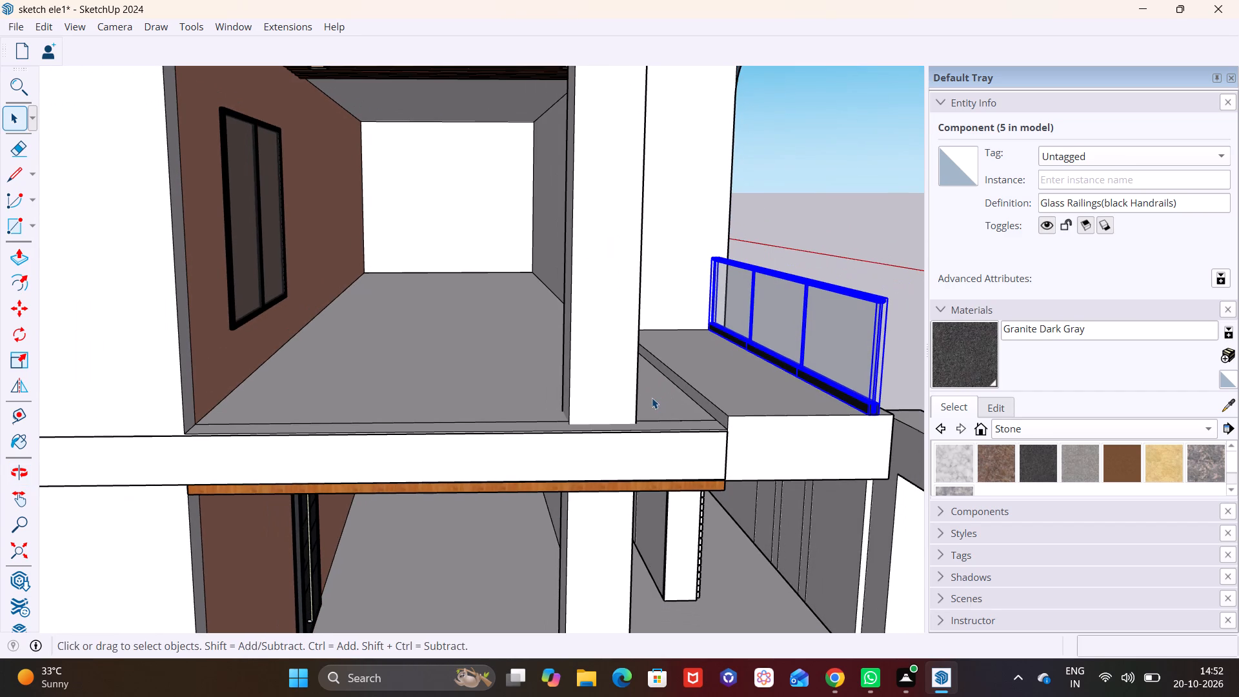
middle_drag(725, 370, 503, 363)
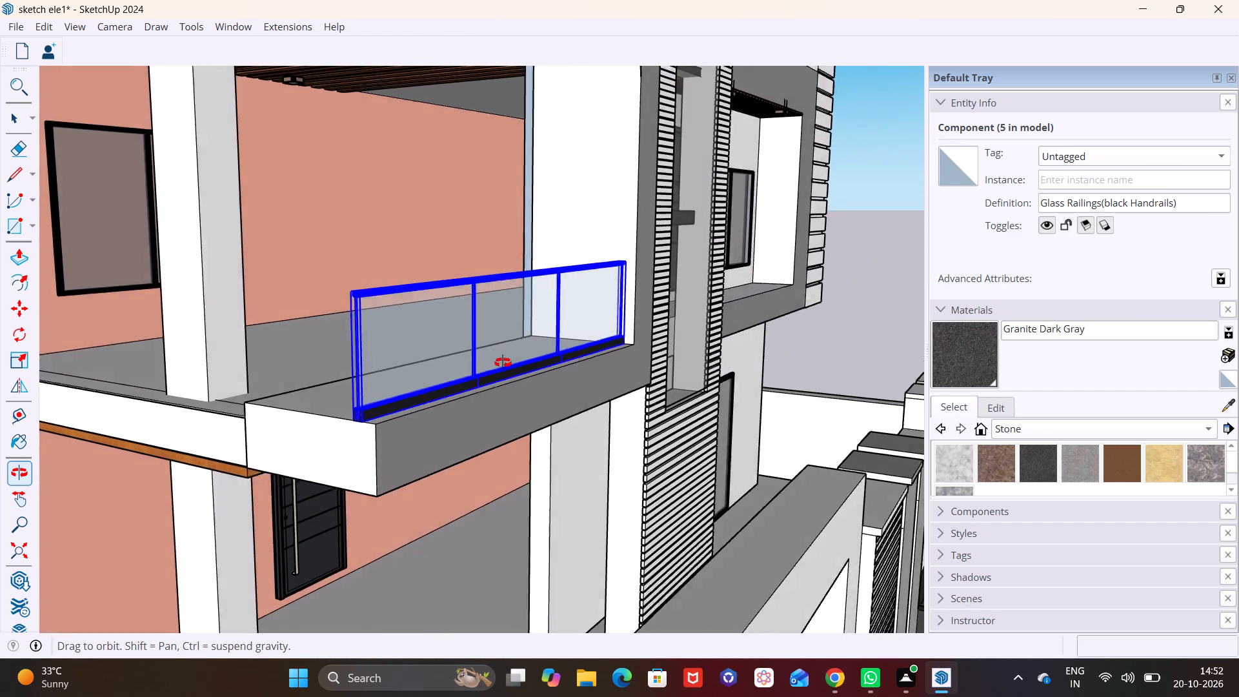
middle_drag(503, 363, 590, 388)
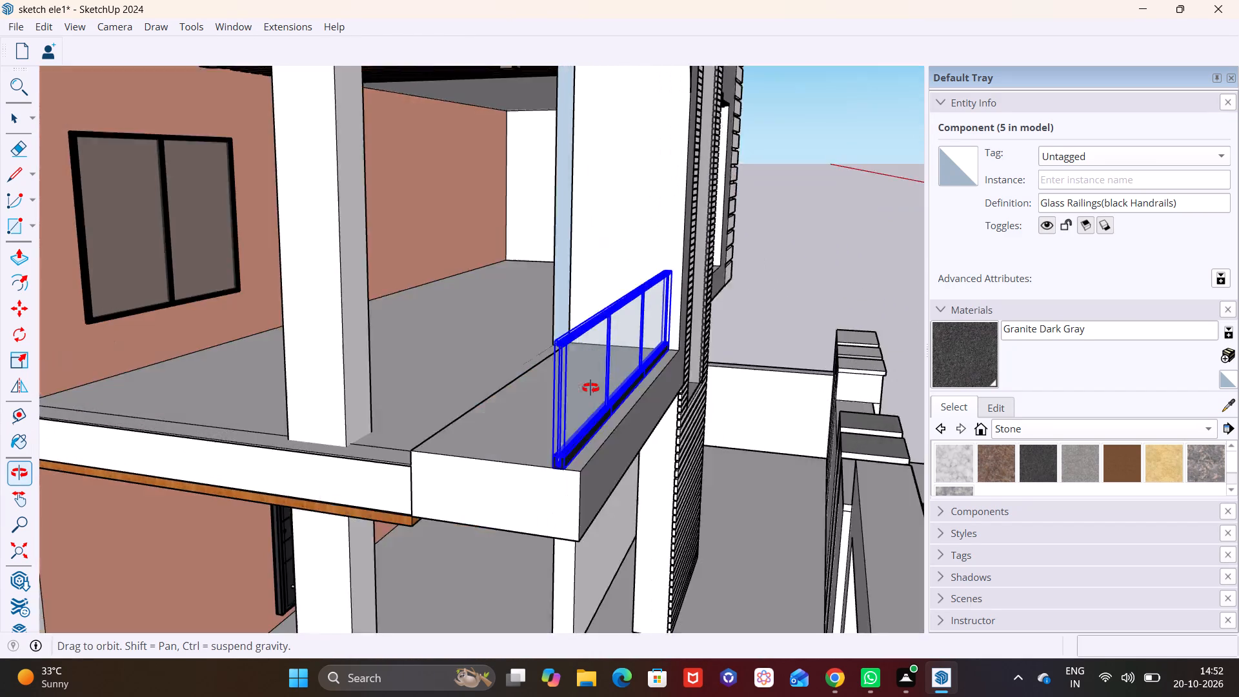
middle_drag(590, 388, 610, 345)
scroll(588, 361, down, 2)
click(619, 356)
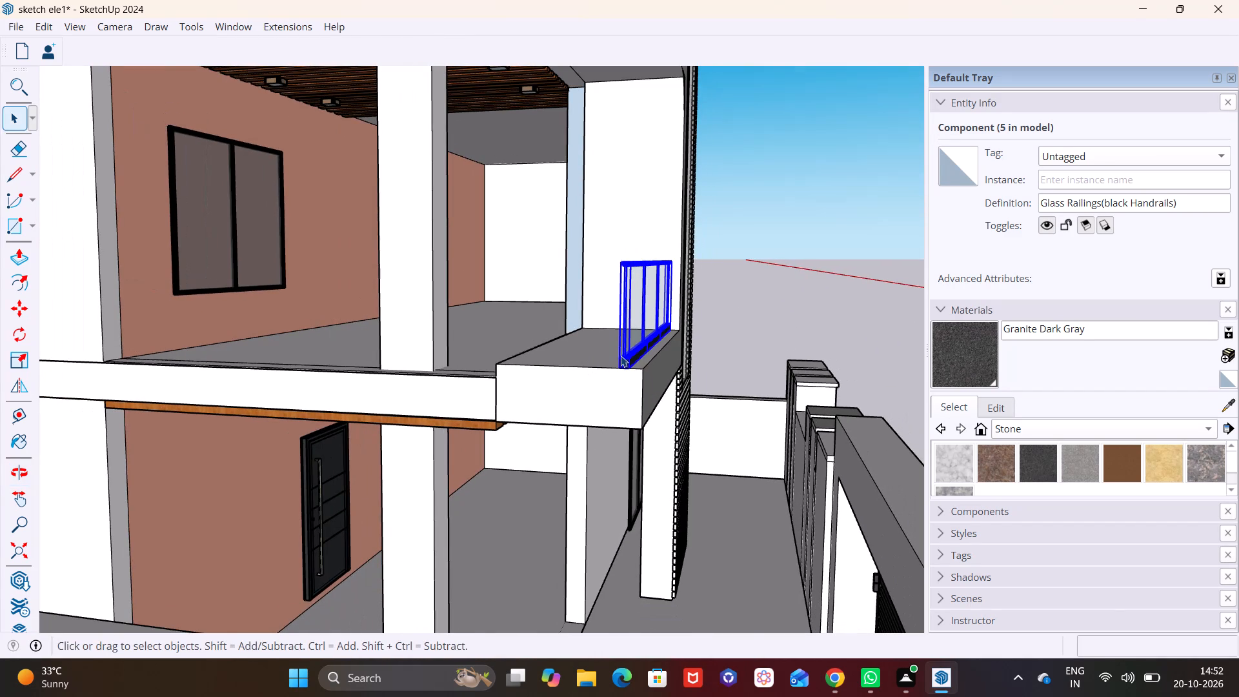
scroll(621, 356, down, 5)
middle_drag(627, 356, 710, 341)
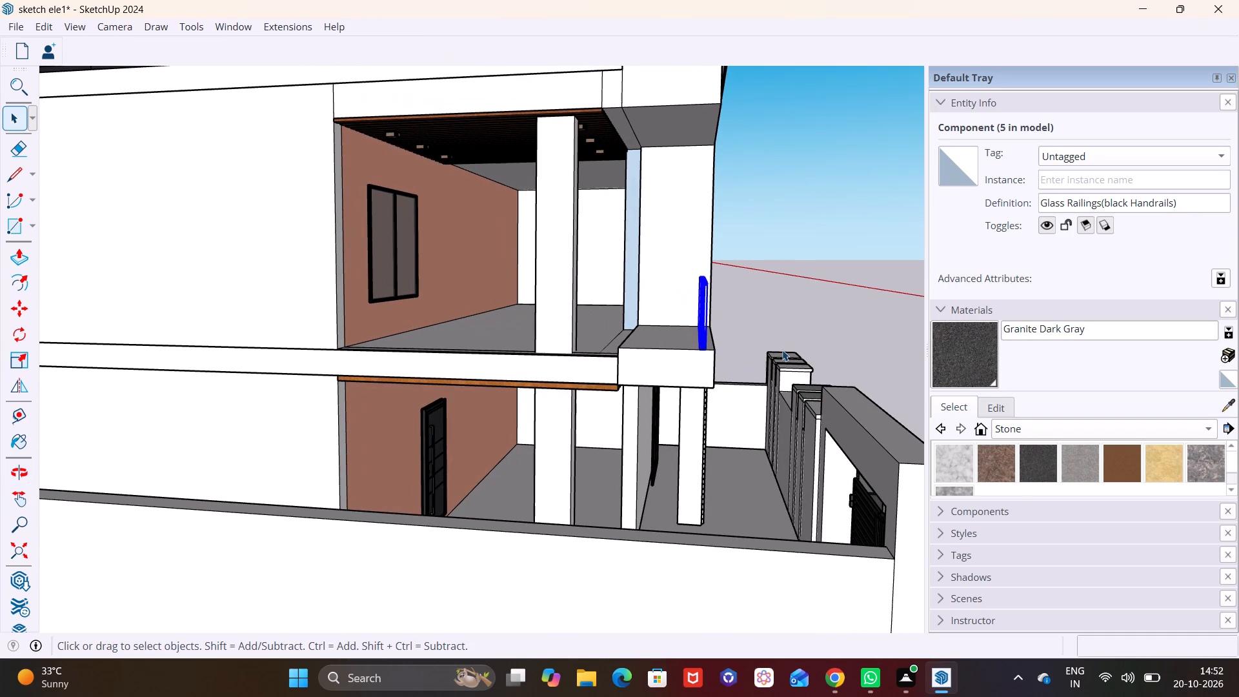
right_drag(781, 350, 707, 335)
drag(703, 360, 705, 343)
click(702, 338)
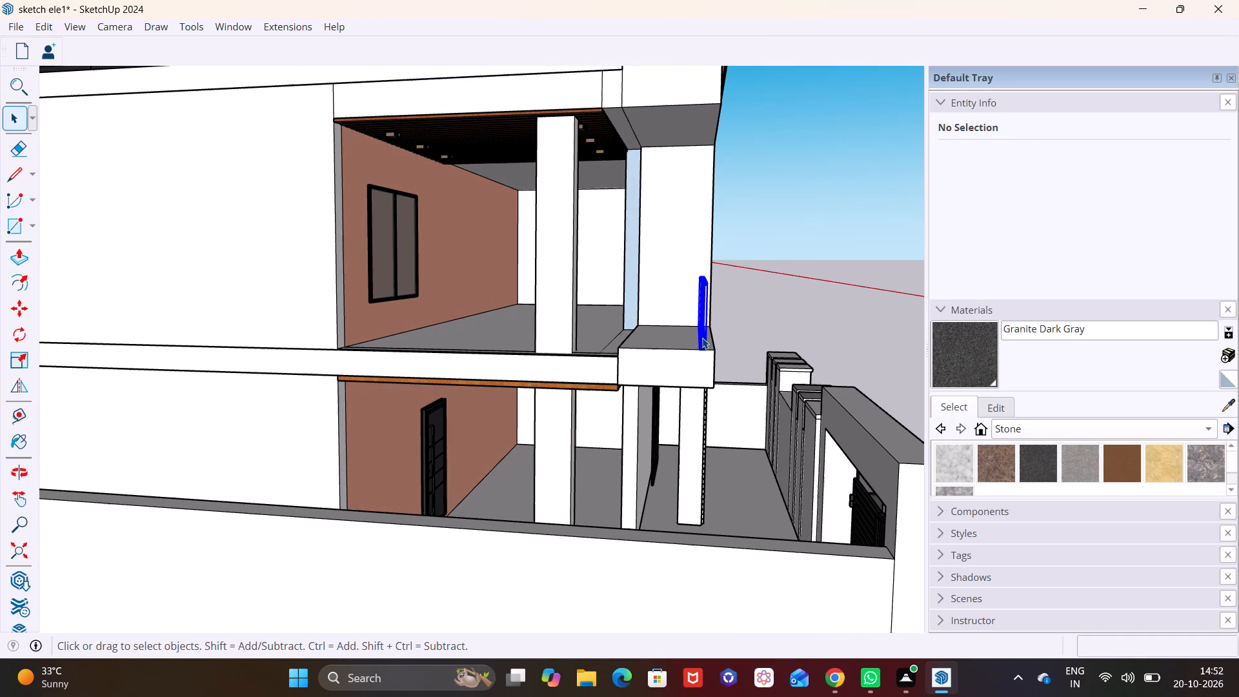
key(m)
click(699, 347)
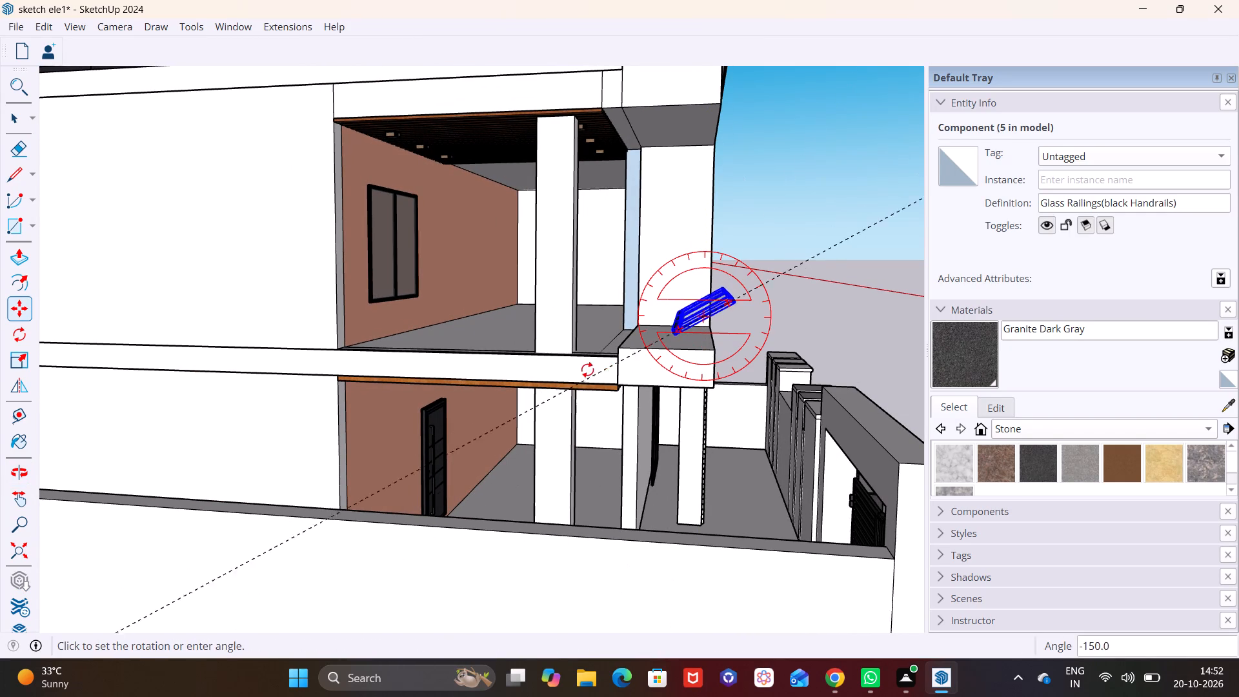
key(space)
Copy the front balcony railing about 9' 9 3/4" back toward the balcony's open side.
key(m)
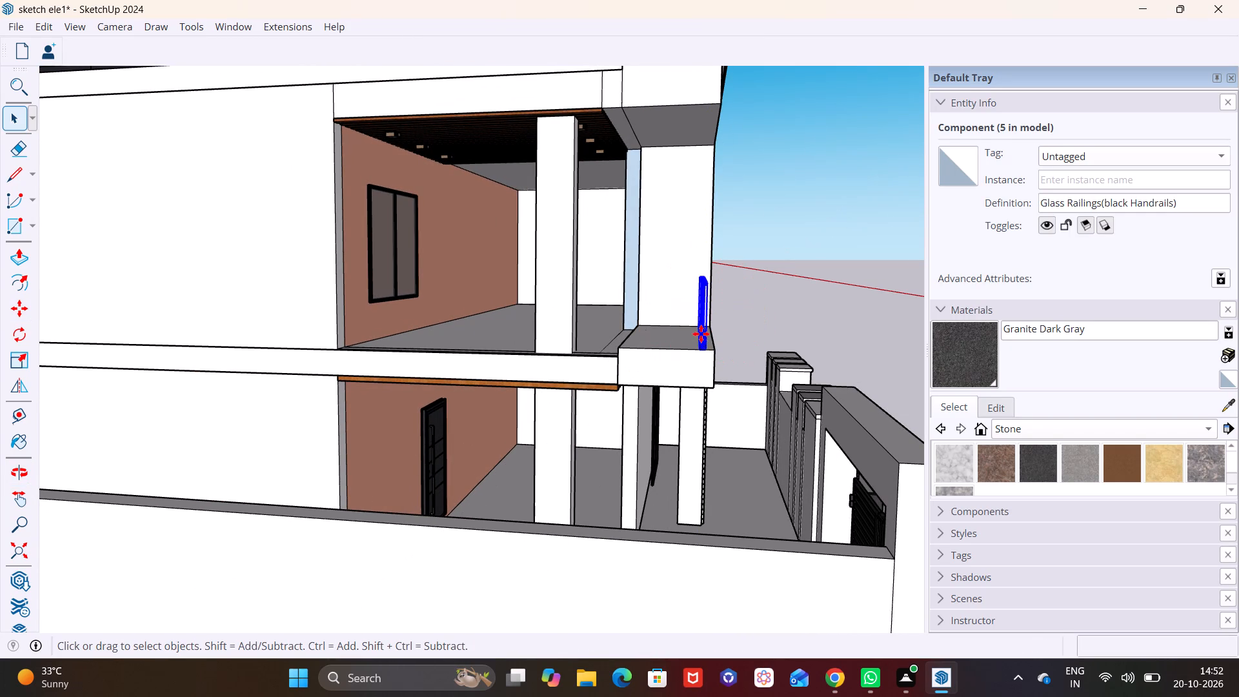
click(700, 349)
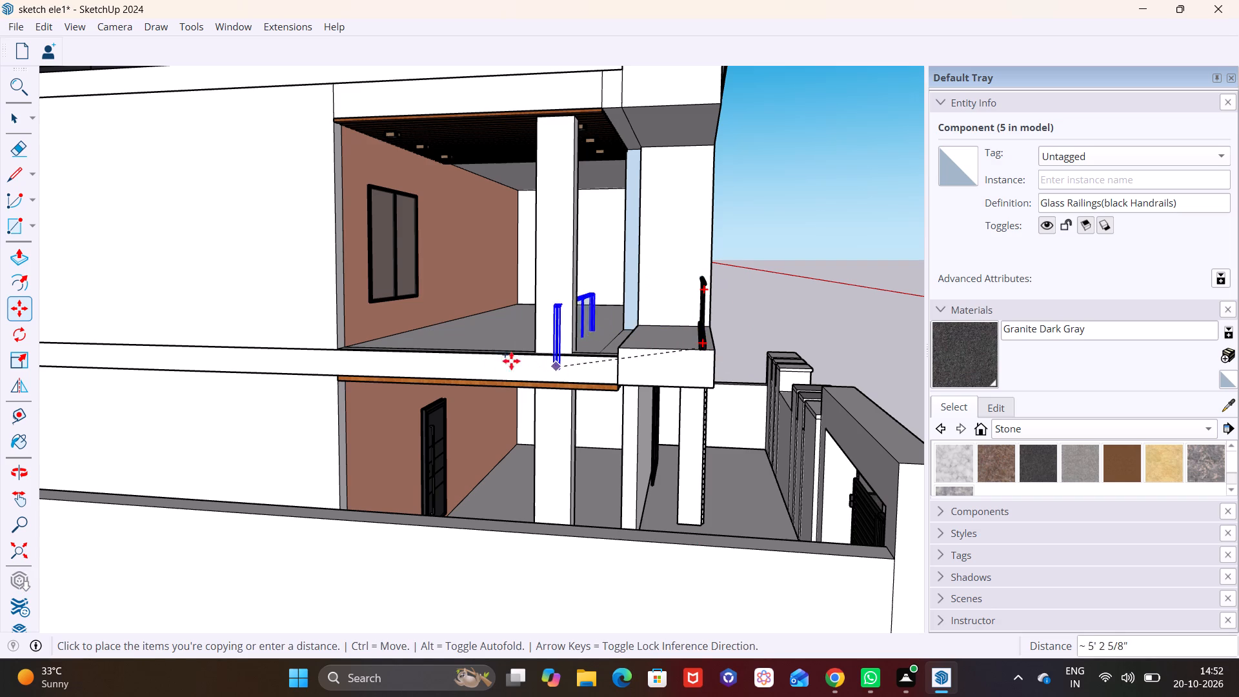
click(433, 341)
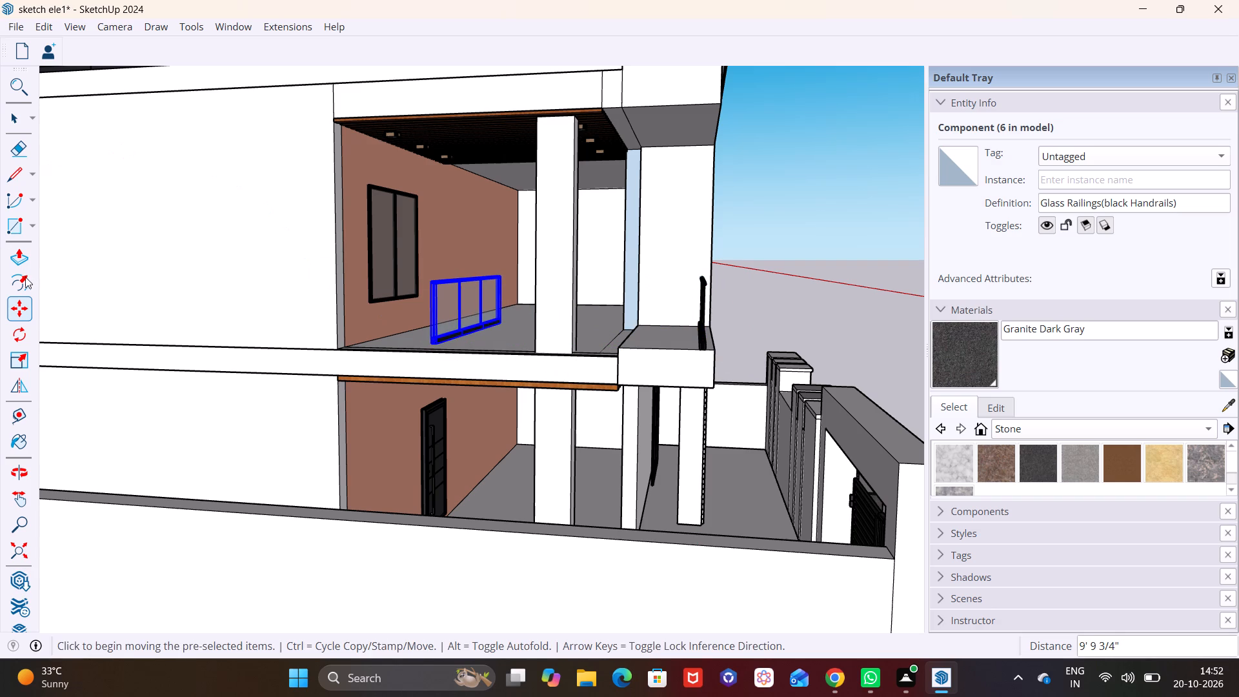
Rotate the copied railing 90 degrees on the floor plane so it runs parallel to the balcony's side edge.
click(19, 333)
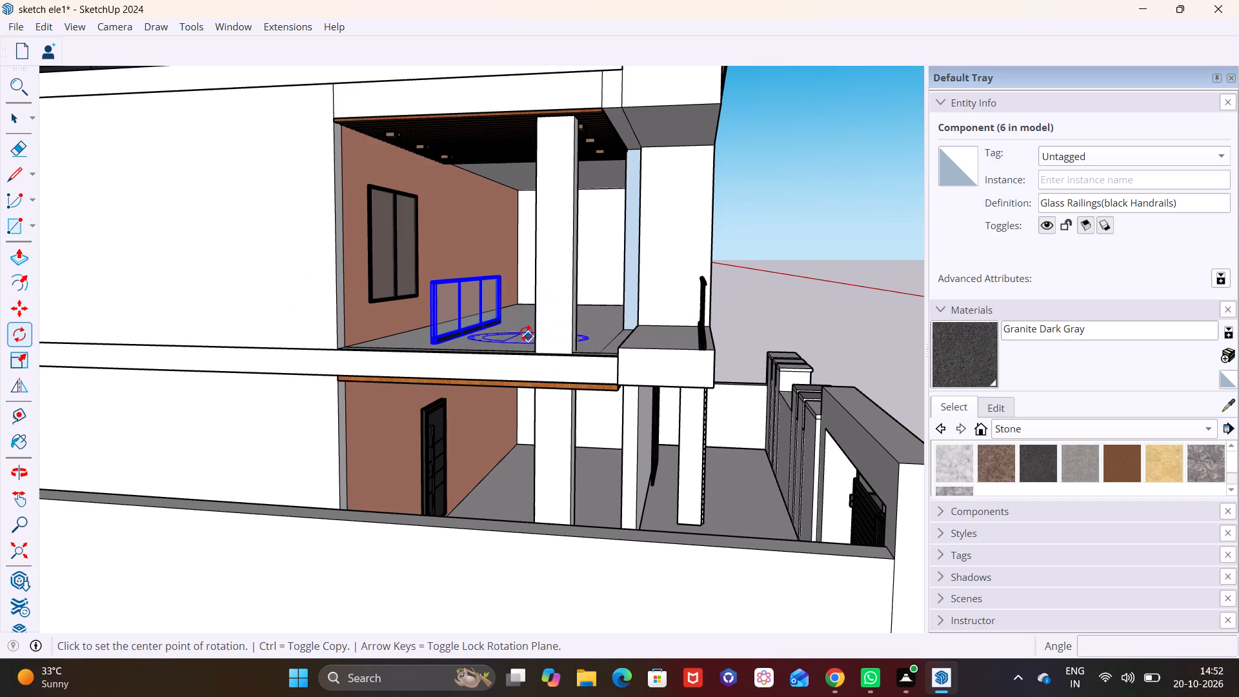
click(516, 338)
click(612, 338)
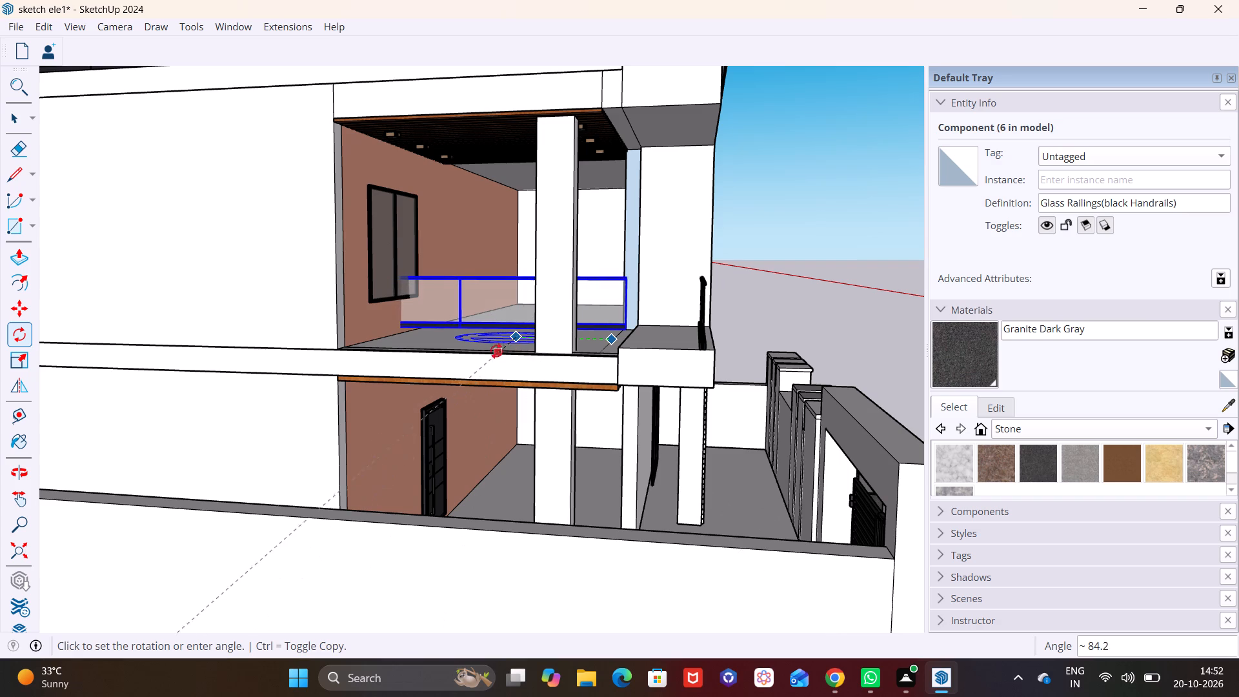
click(477, 356)
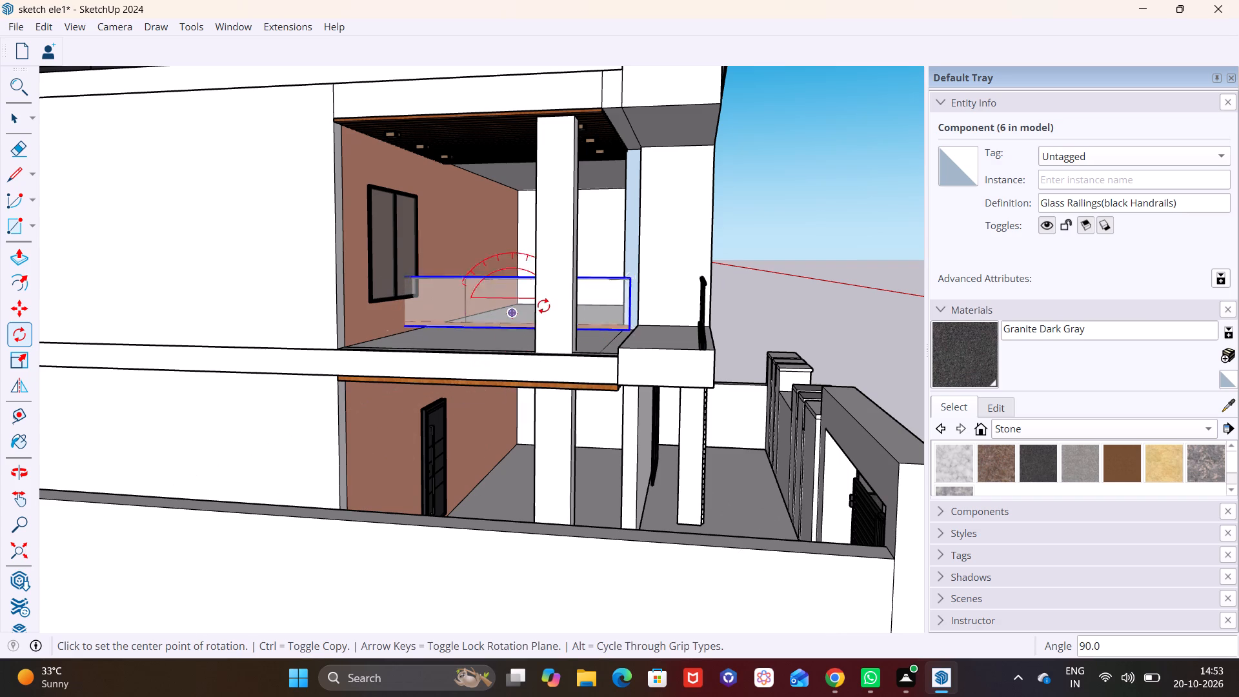
Move the rotated railing onto the balcony's open side edge, with its rear end against the back wall's edge.
key(m)
click(634, 281)
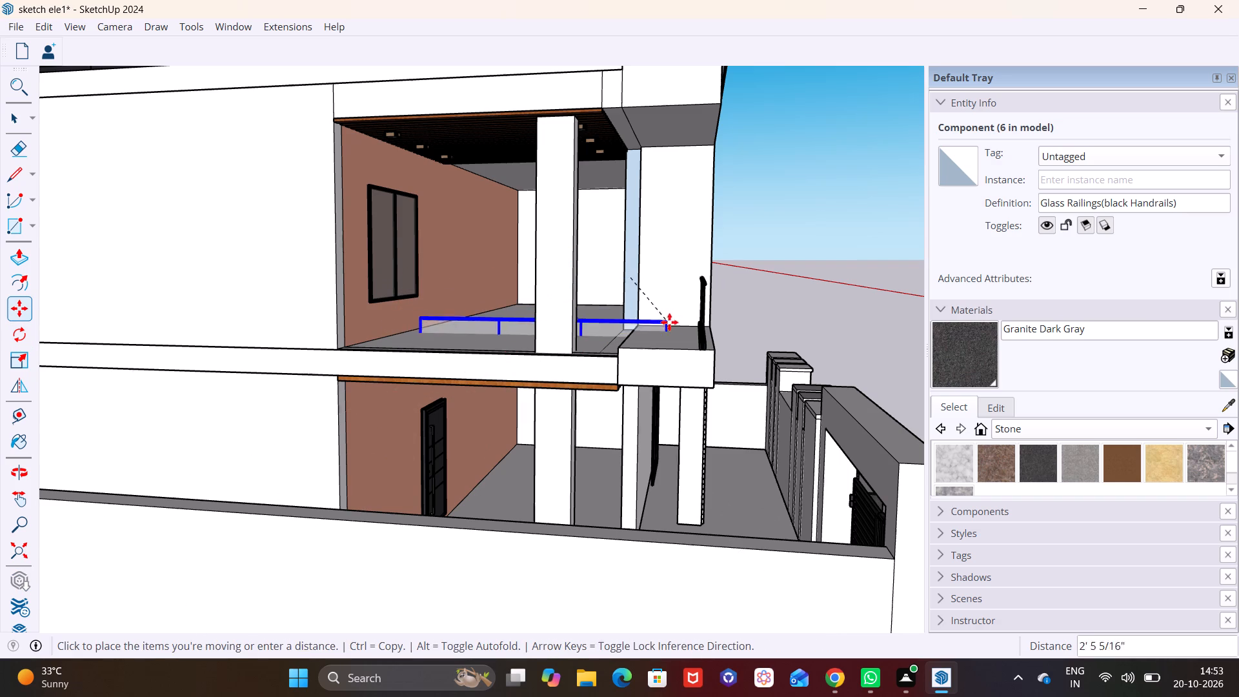
click(698, 301)
middle_drag(529, 336, 625, 332)
scroll(556, 339, up, 4)
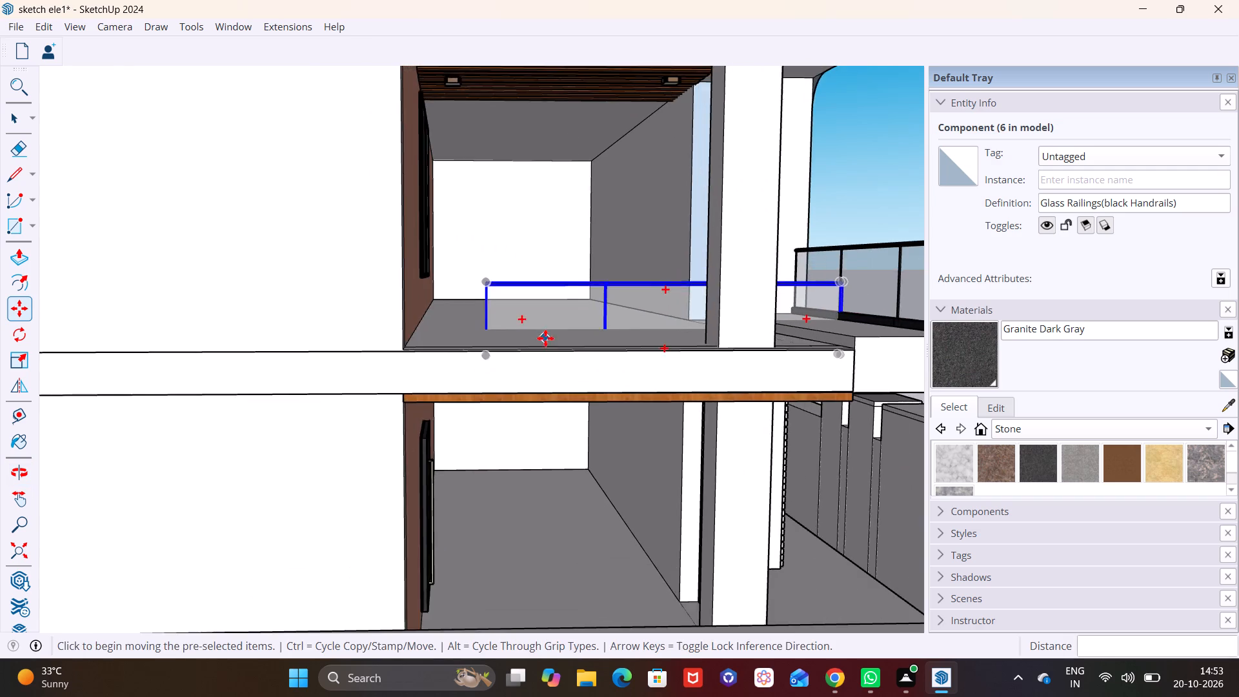
scroll(545, 338, up, 1)
middle_drag(532, 331, 513, 328)
click(468, 275)
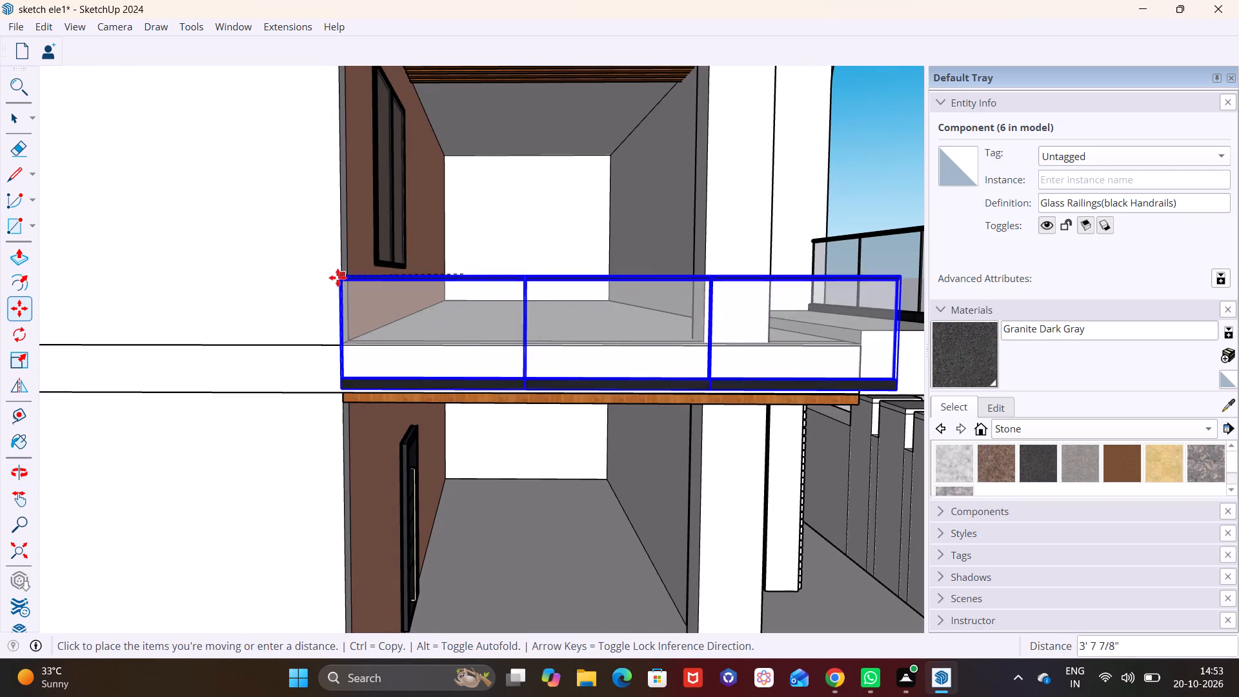
click(341, 230)
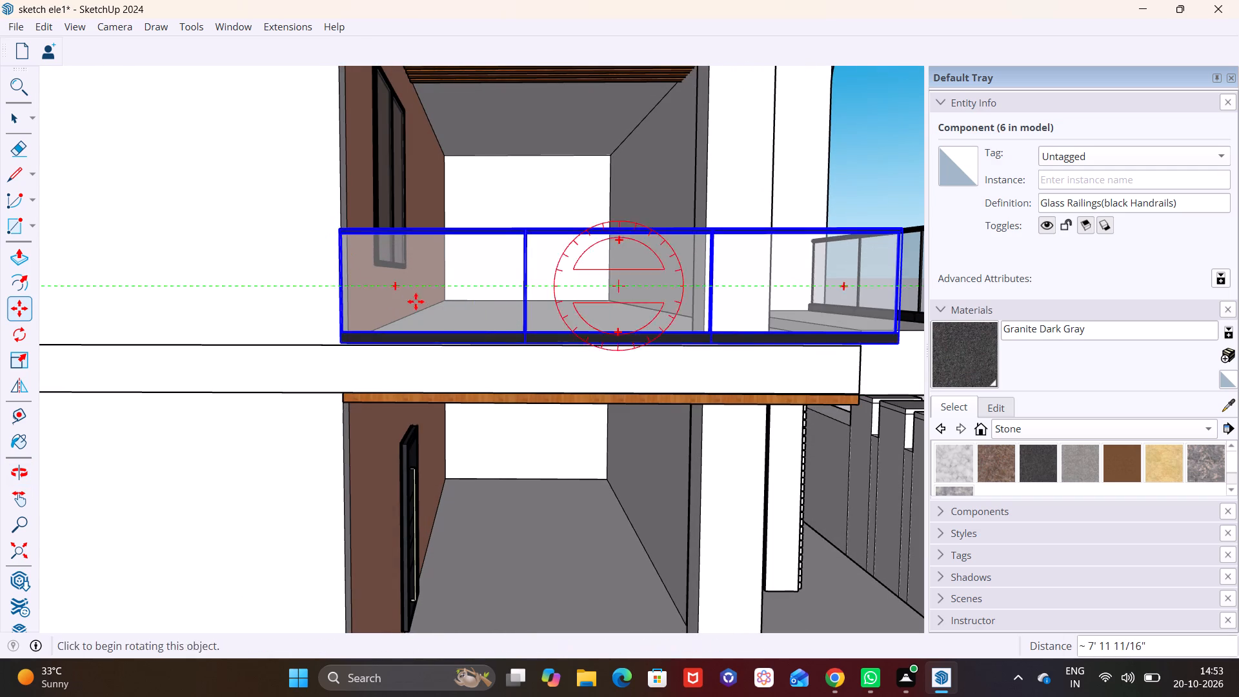
Scale the side railing along its length so its front end reaches the front railing's corner.
scroll(430, 308, down, 5)
middle_drag(612, 331, 434, 333)
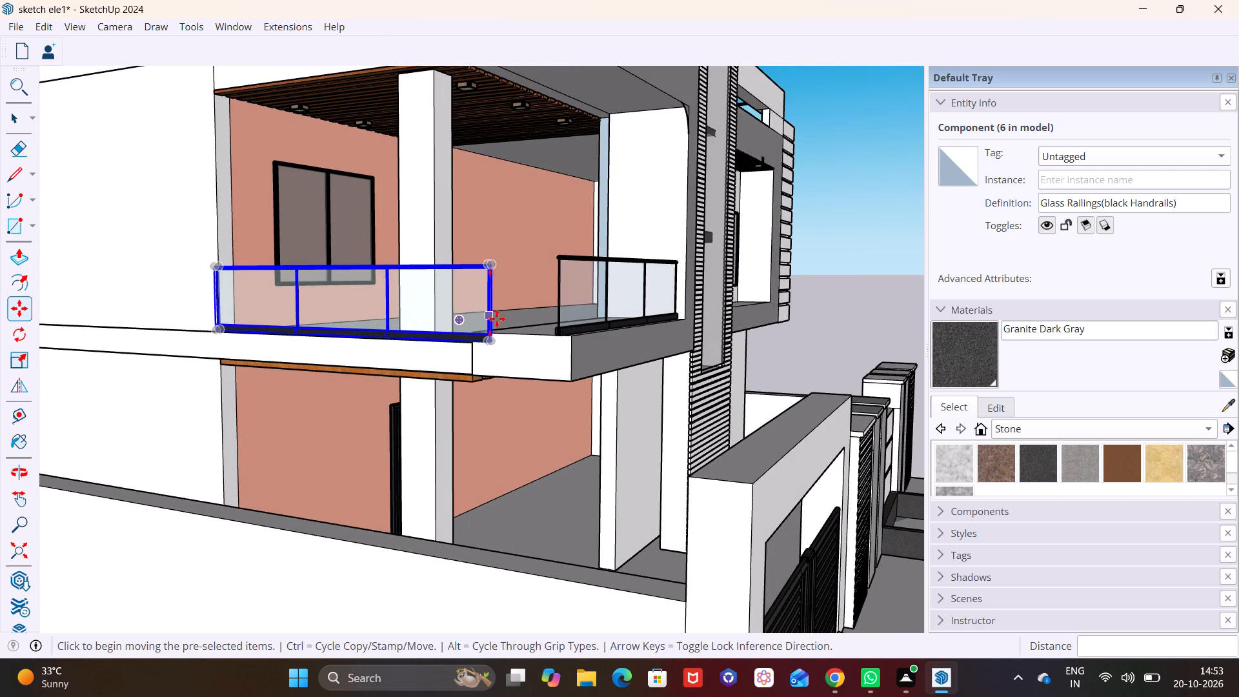
scroll(479, 334, up, 8)
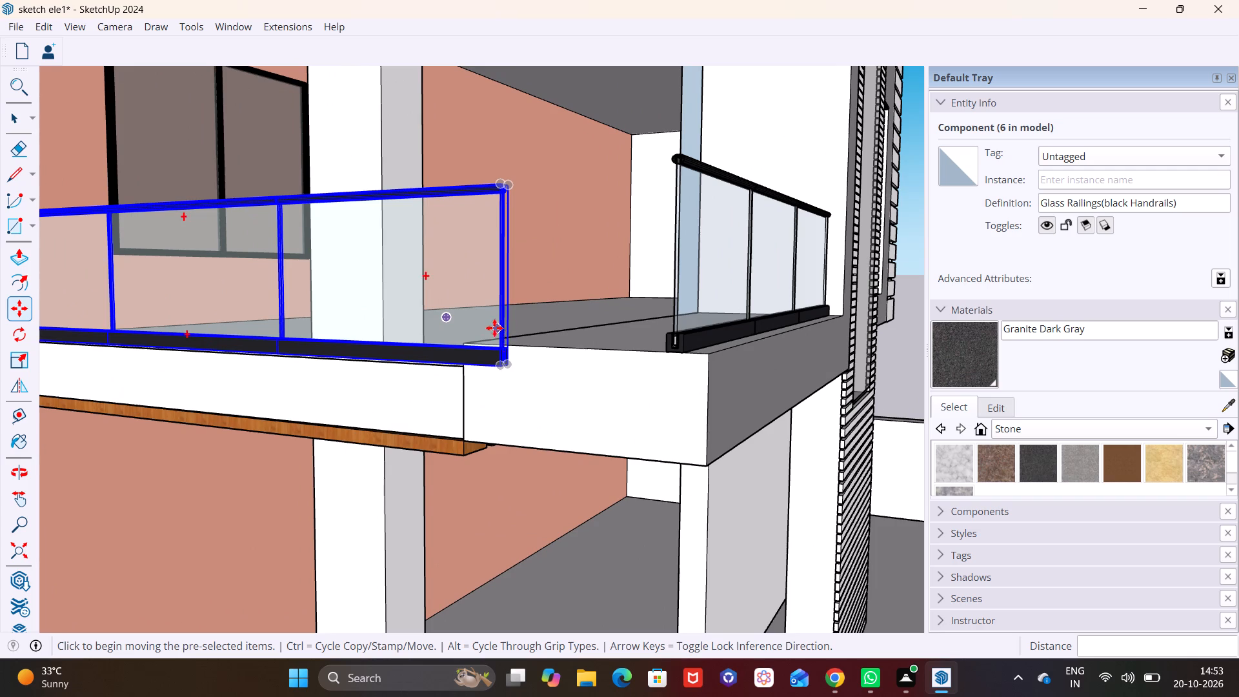
click(15, 362)
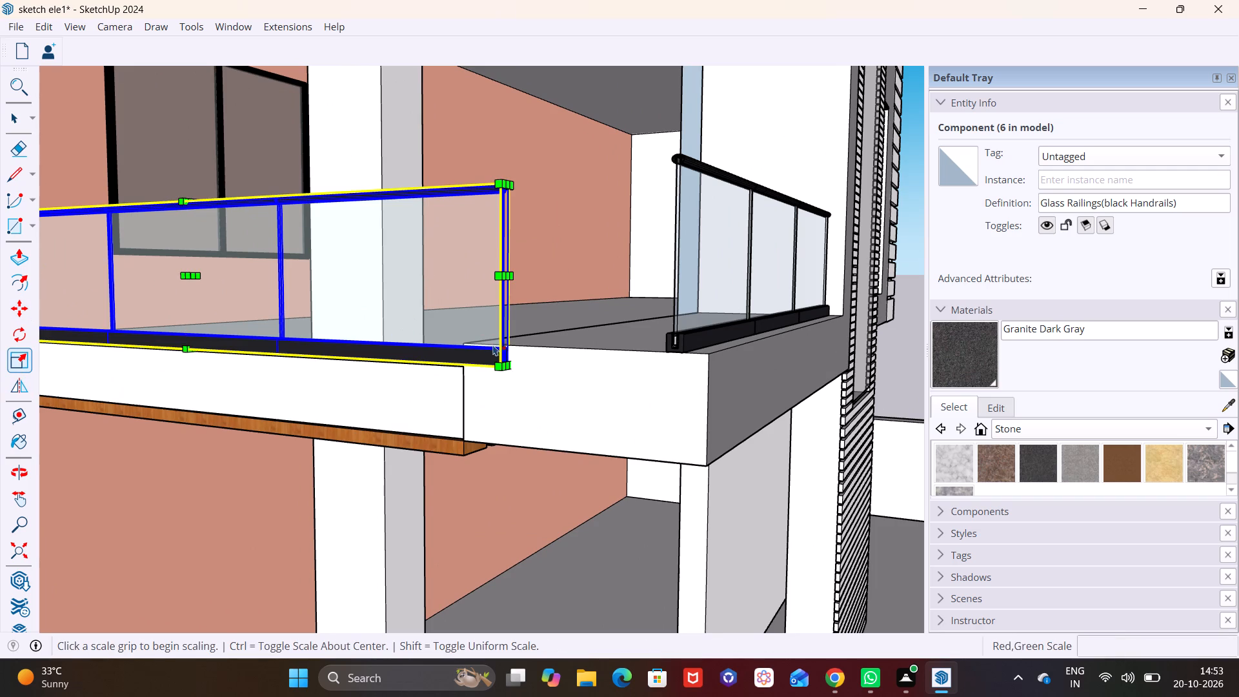
scroll(509, 276, up, 5)
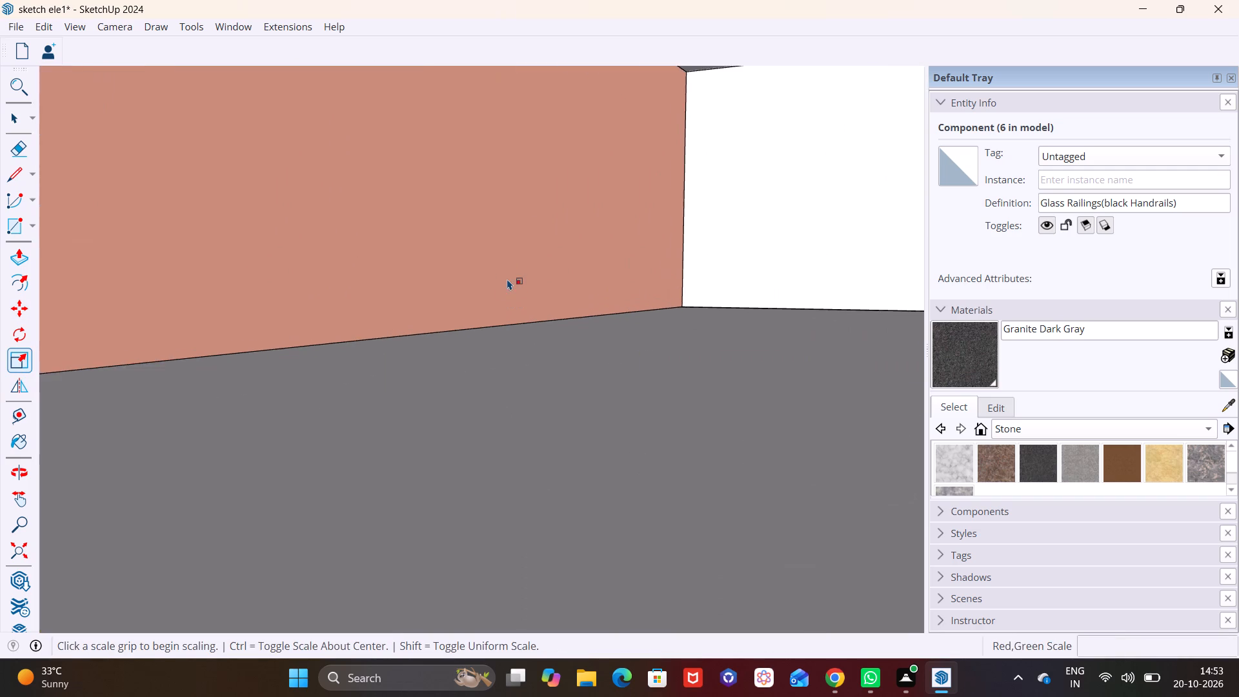
scroll(500, 291, down, 4)
click(490, 304)
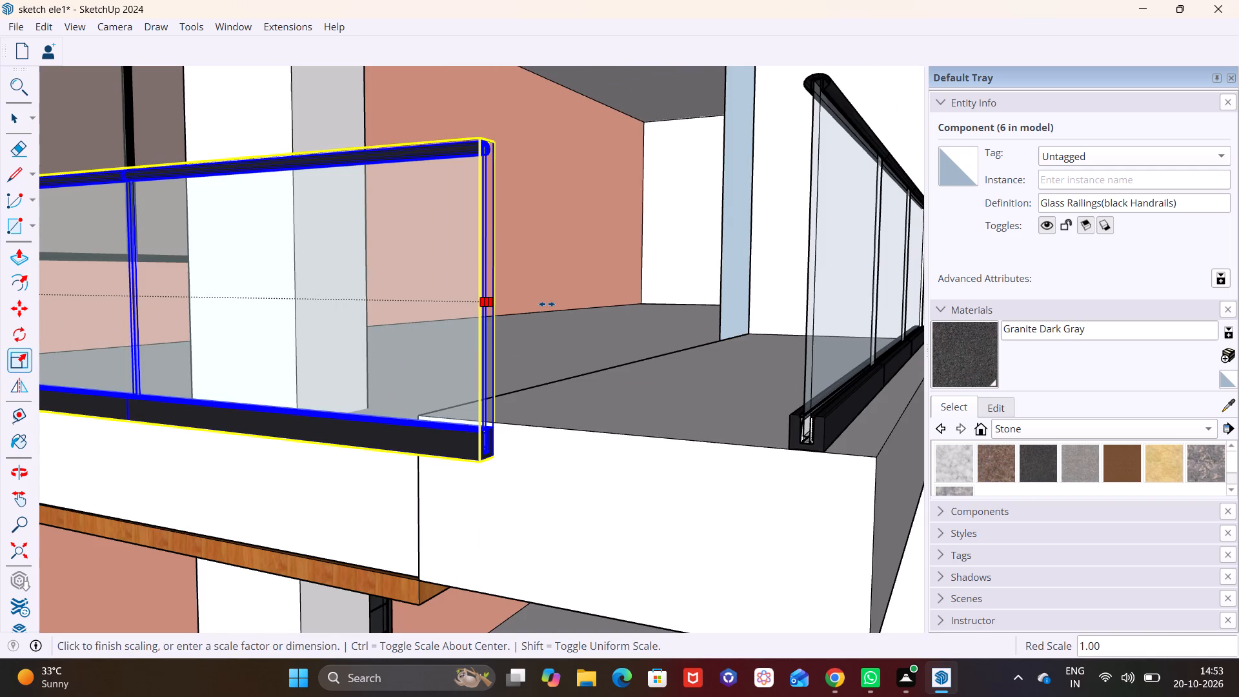
scroll(499, 302, up, 3)
scroll(476, 311, down, 5)
middle_drag(494, 352, 460, 358)
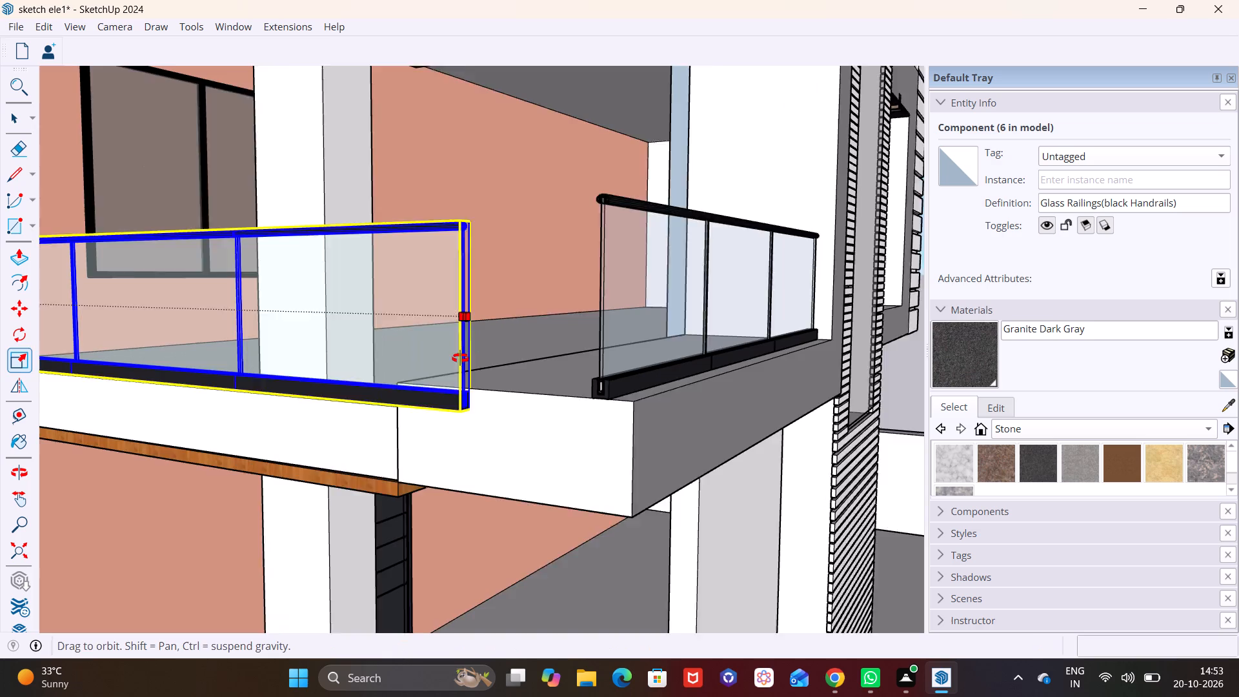
middle_drag(460, 358, 434, 360)
scroll(414, 326, up, 3)
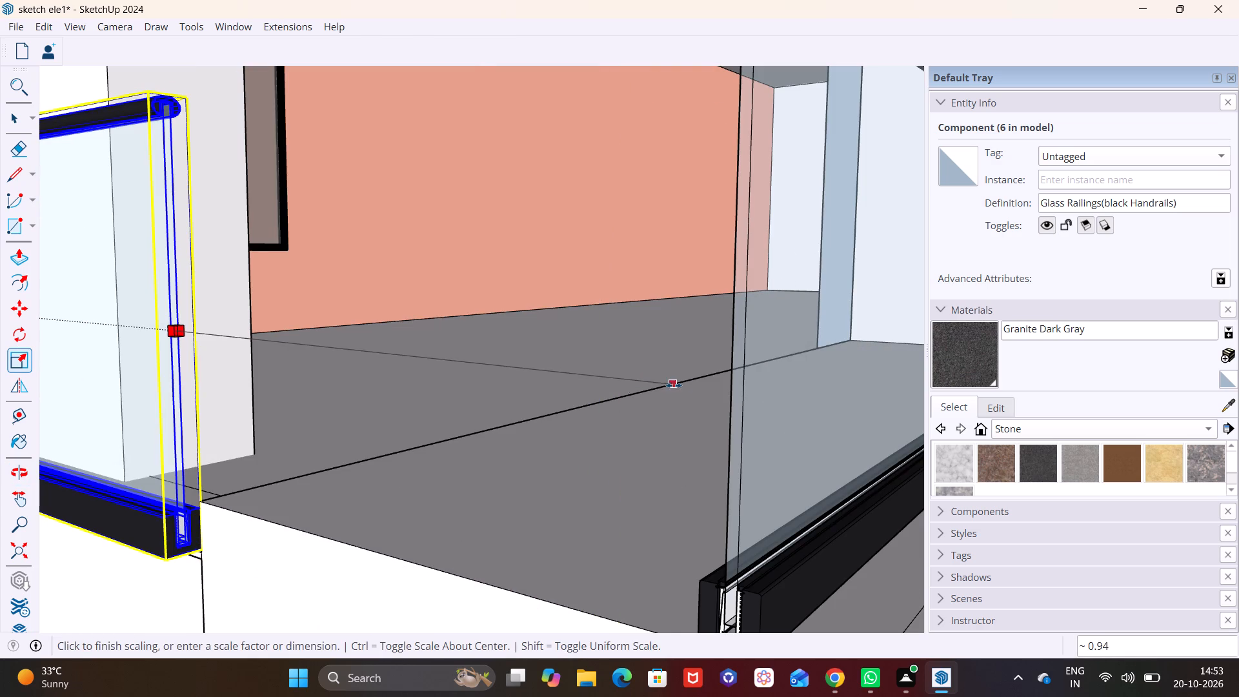
click(717, 433)
key(space)
click(600, 438)
scroll(599, 437, down, 2)
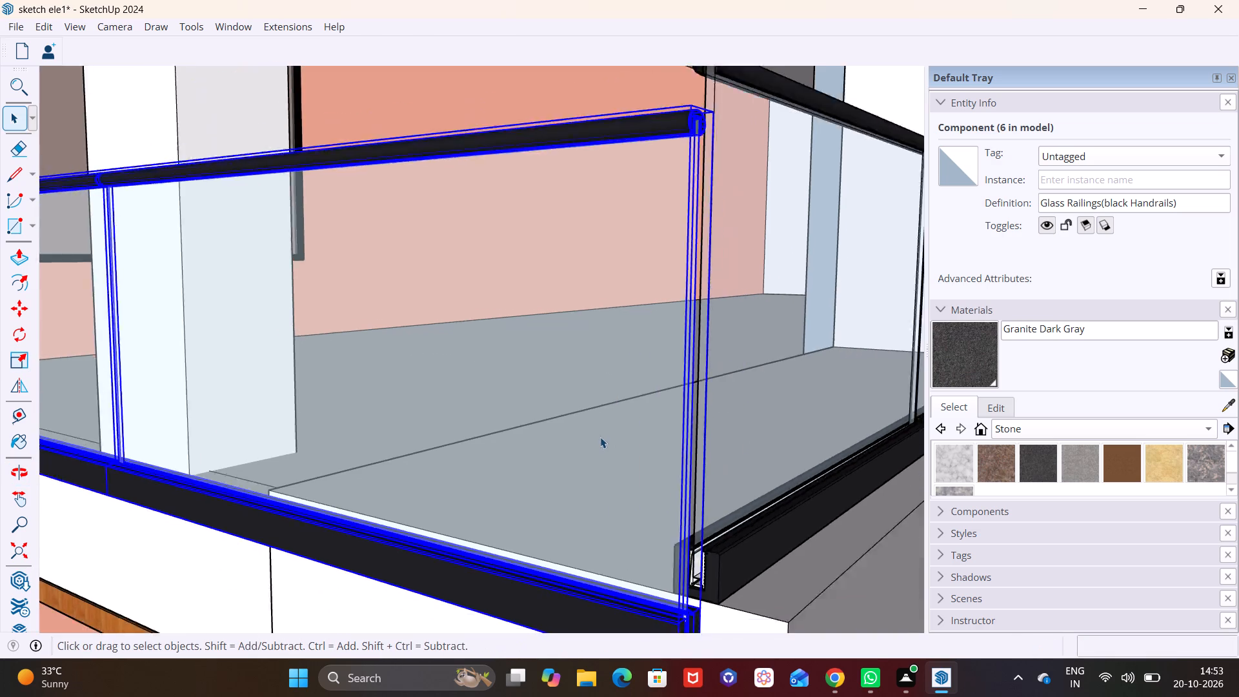
Move the side railing up and back onto the slab's top edge, its base level with the front railing's base.
scroll(600, 437, down, 12)
middle_drag(669, 453, 294, 421)
scroll(305, 406, down, 3)
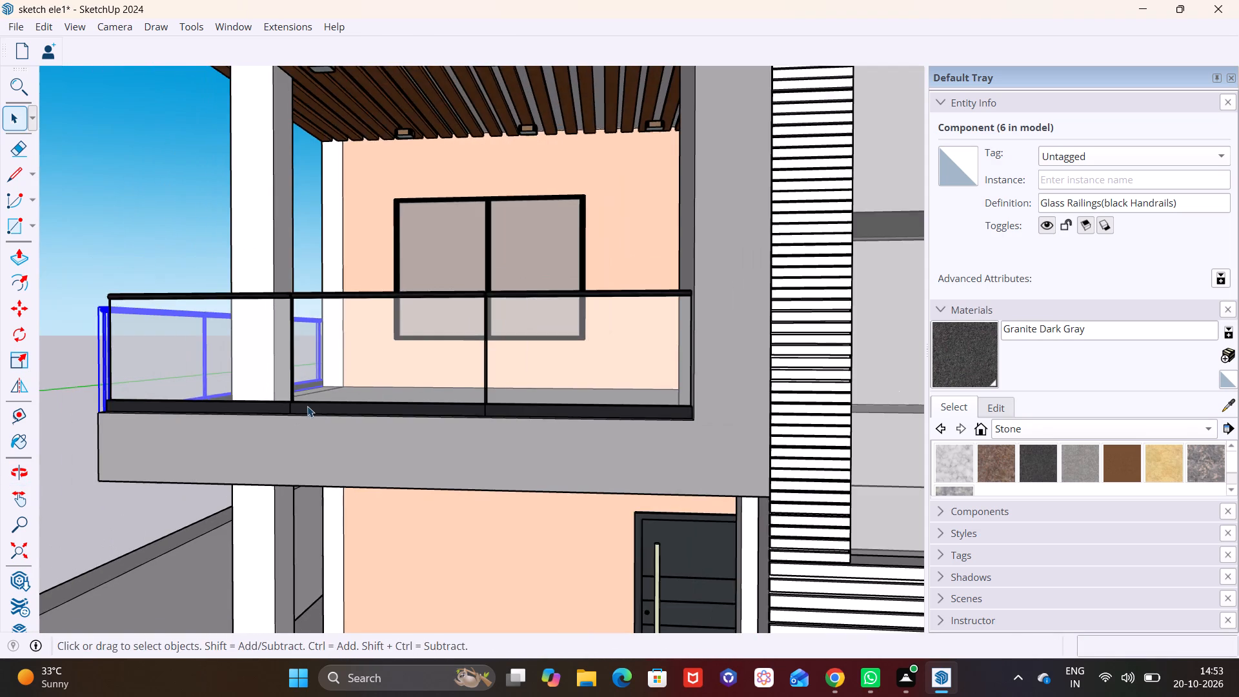
middle_drag(307, 406, 689, 480)
shift+middle_drag(370, 464, 462, 350)
scroll(479, 425, up, 2)
middle_drag(494, 425, 478, 362)
scroll(494, 425, up, 1)
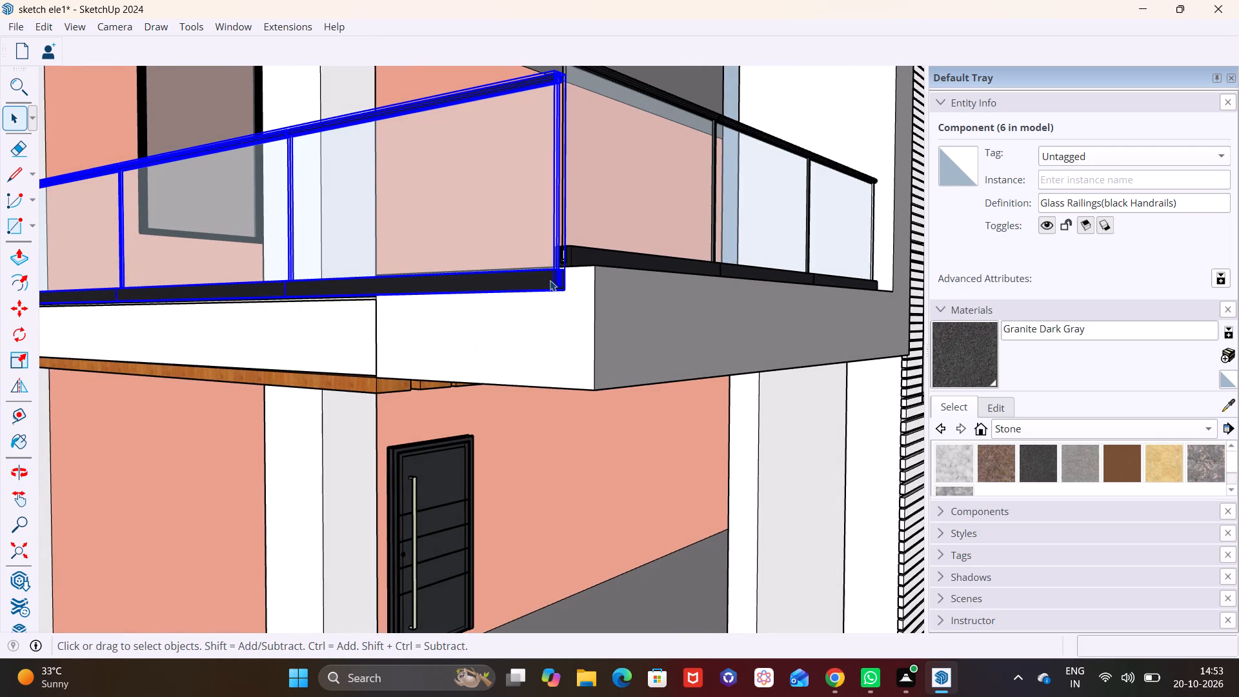
key(m)
scroll(544, 278, up, 8)
drag(585, 305, 587, 298)
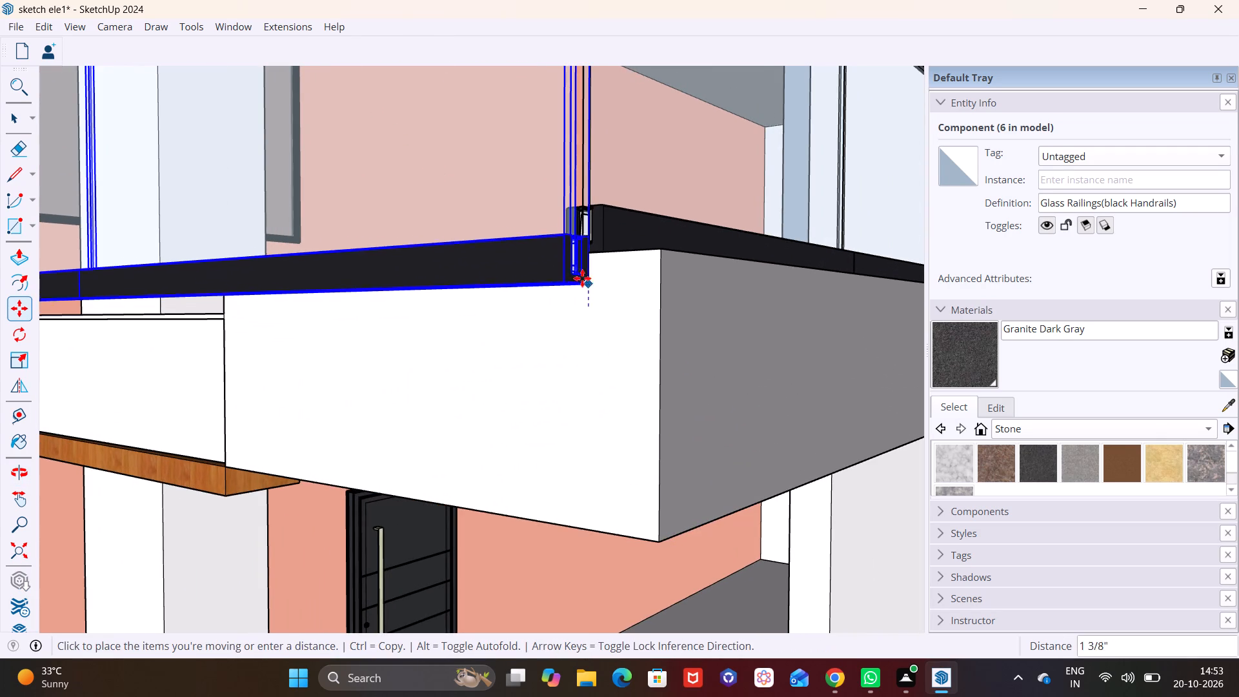
click(567, 254)
key(space)
click(559, 306)
Copy the terrace's outermost monstera, the one nearest the open side, down 8' 3 5/16" into the first-floor balcony.
scroll(559, 307, down, 4)
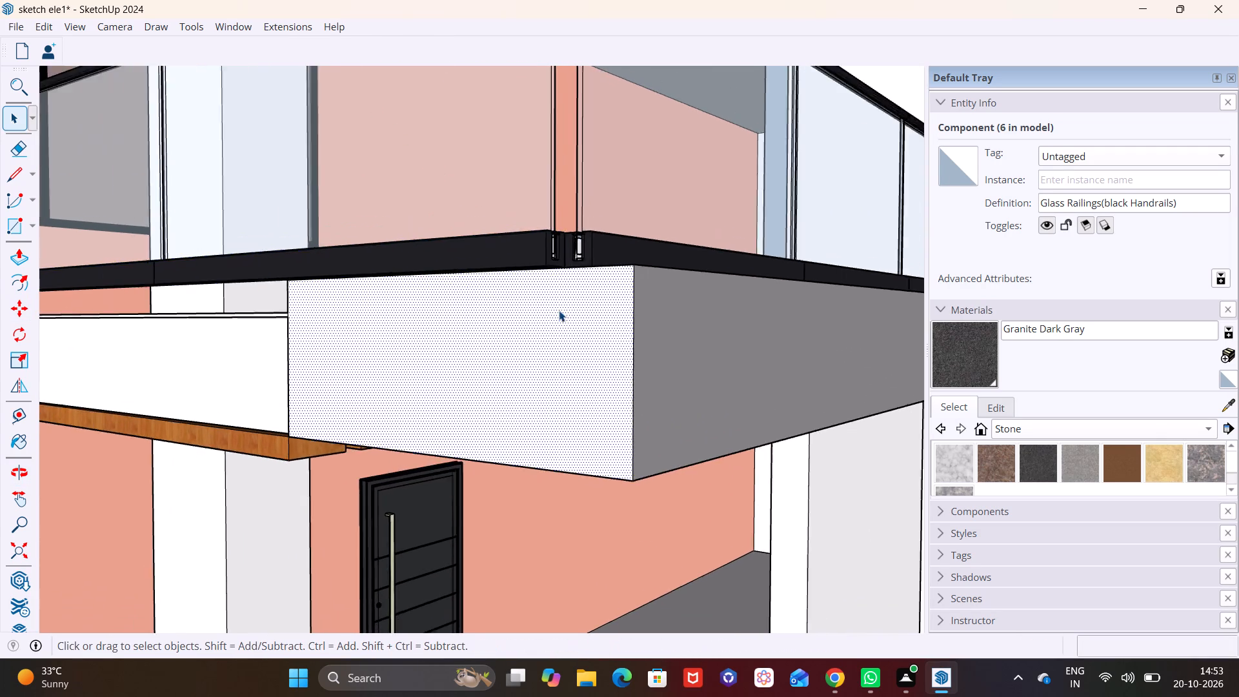
scroll(559, 310, down, 12)
middle_drag(594, 342, 308, 382)
scroll(357, 363, down, 9)
shift+middle_drag(391, 259, 492, 370)
scroll(489, 277, up, 9)
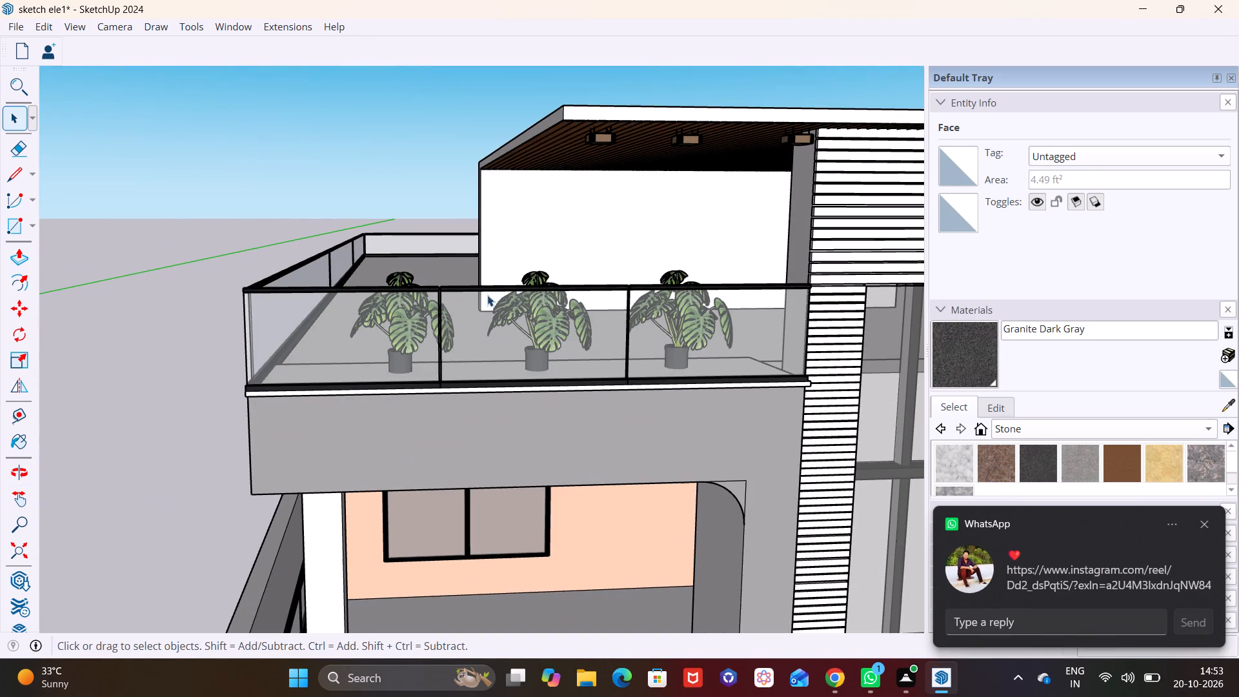
click(403, 282)
key(m)
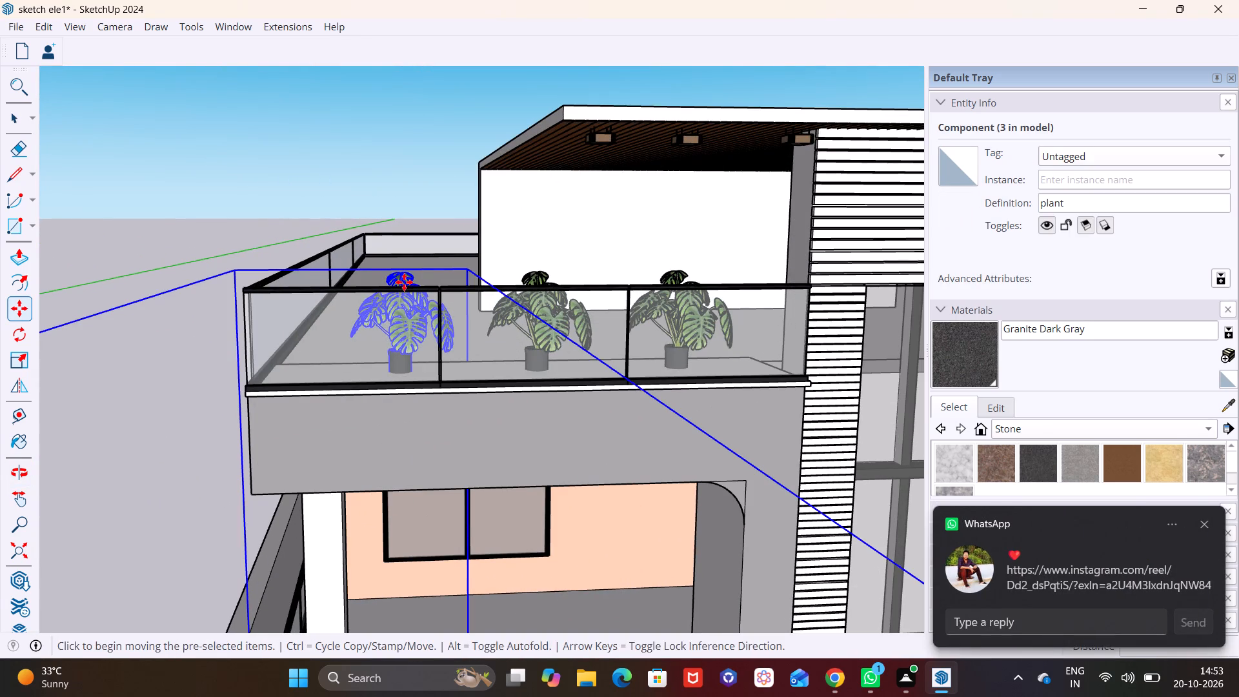
click(404, 282)
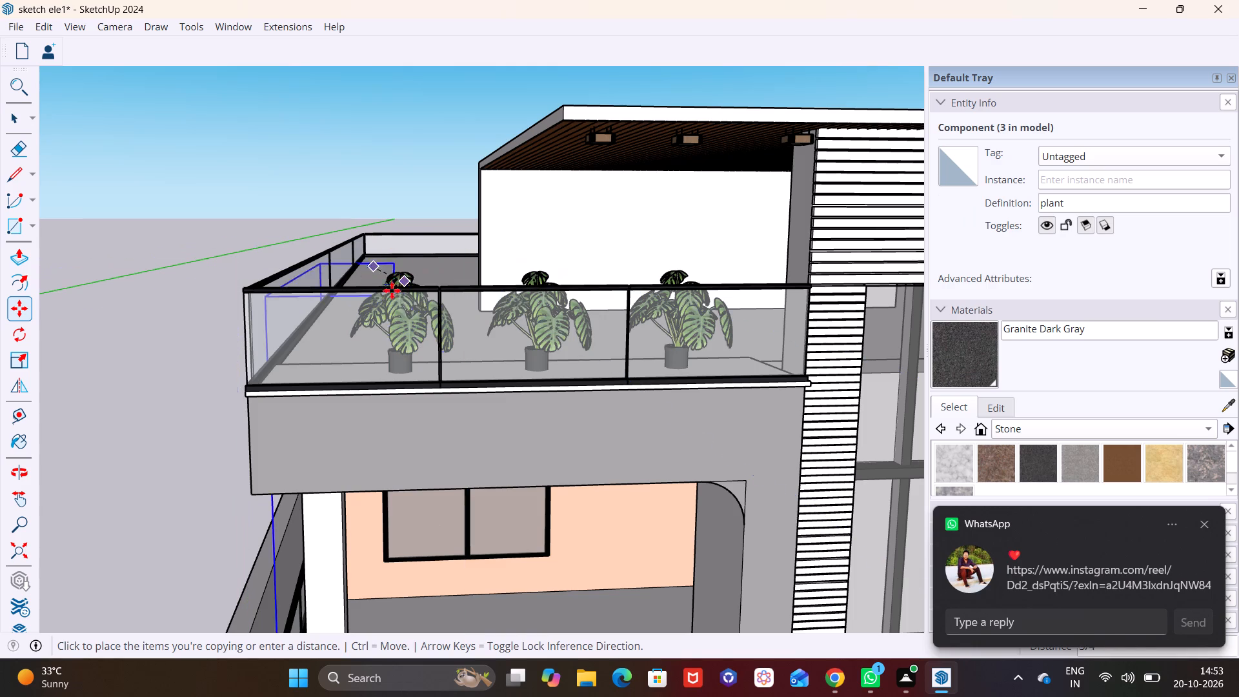
scroll(327, 450, down, 2)
middle_drag(343, 469, 379, 262)
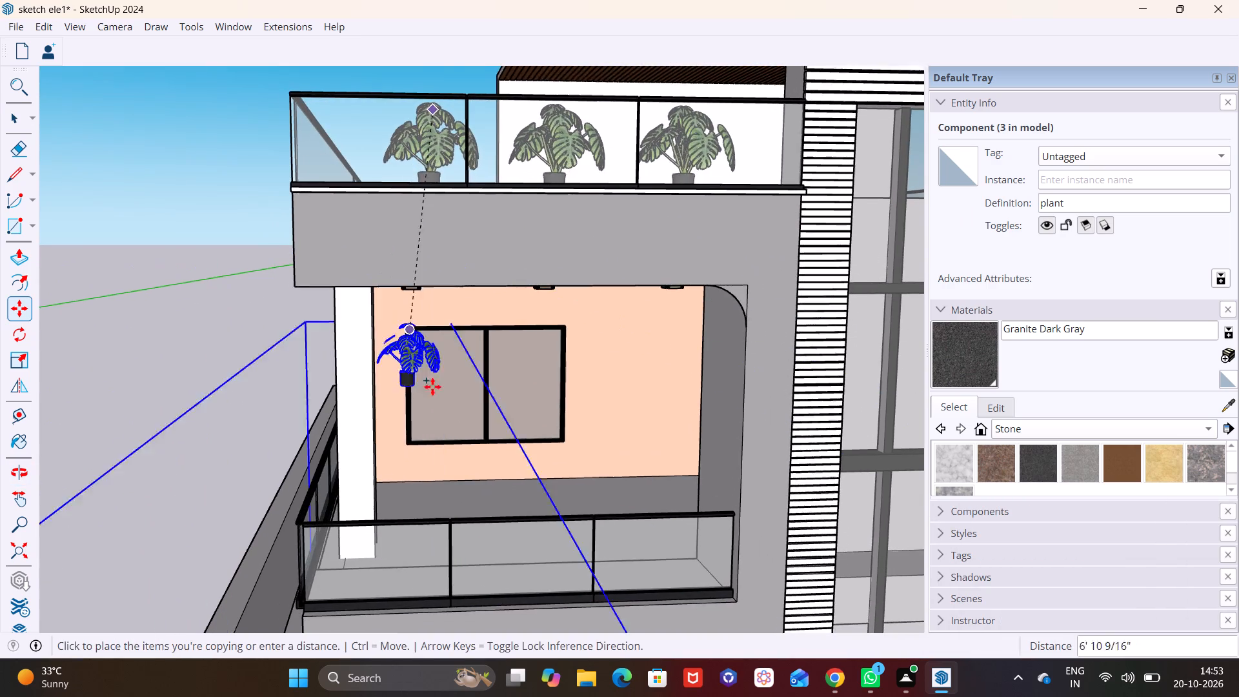
middle_drag(416, 426, 403, 343)
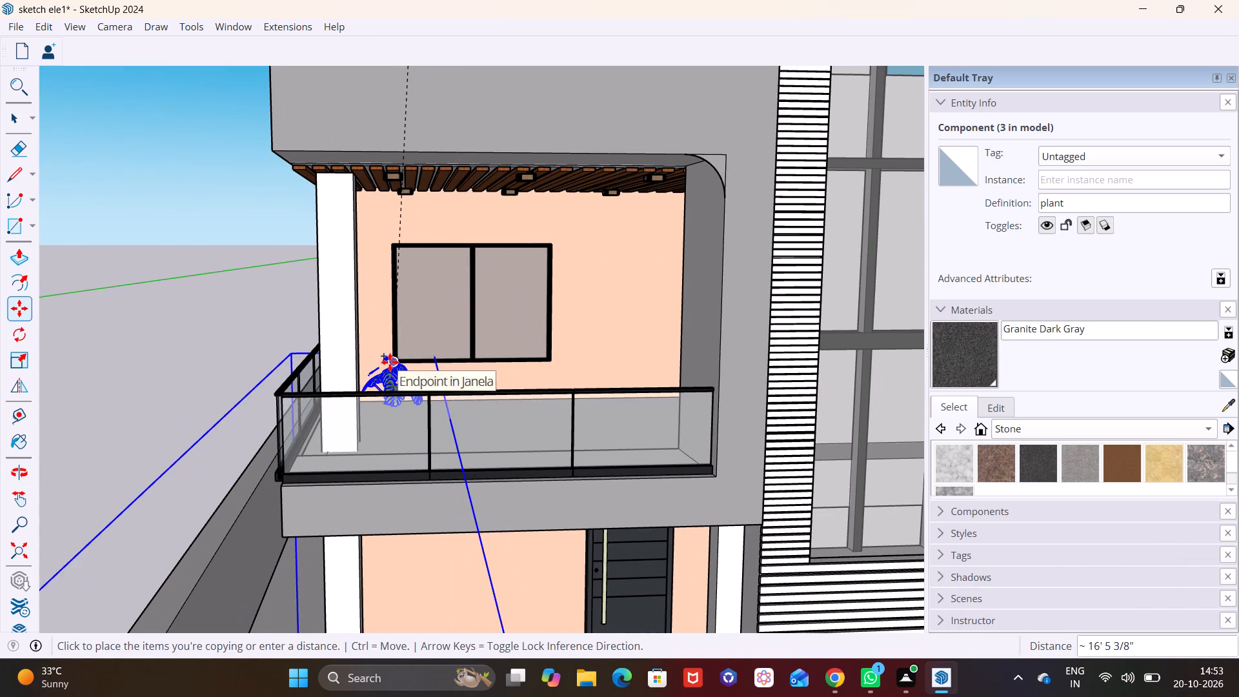
middle_drag(381, 343, 649, 410)
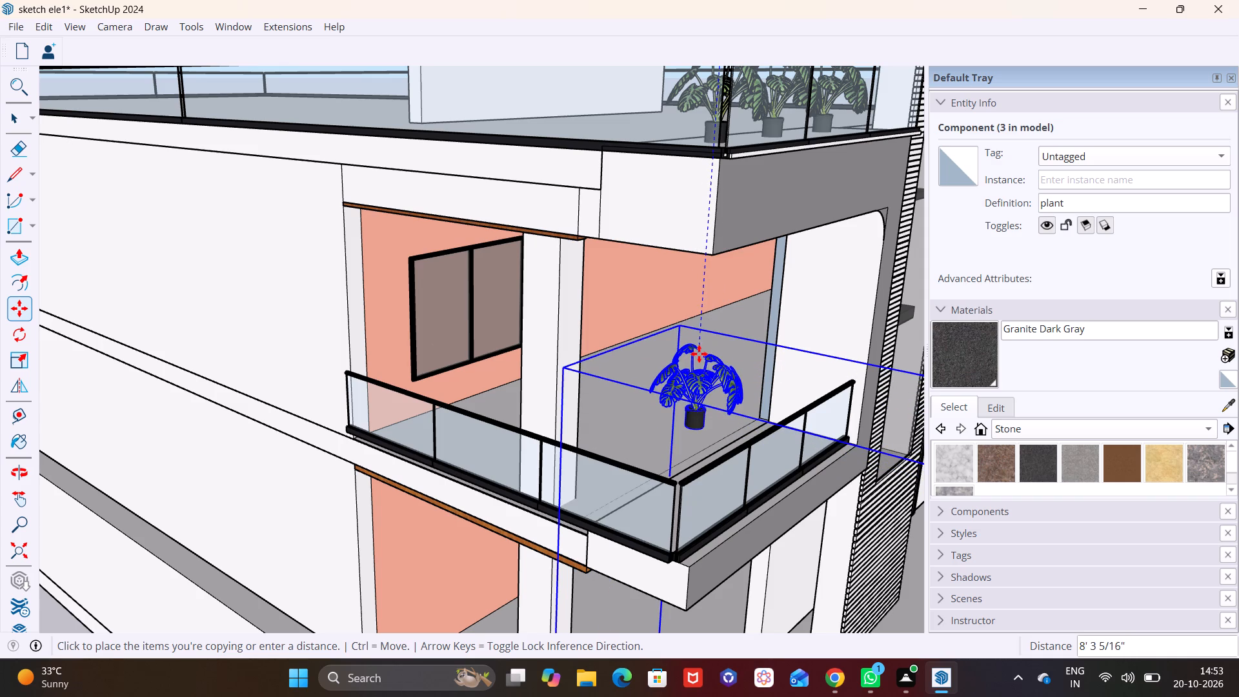
click(699, 354)
key(space)
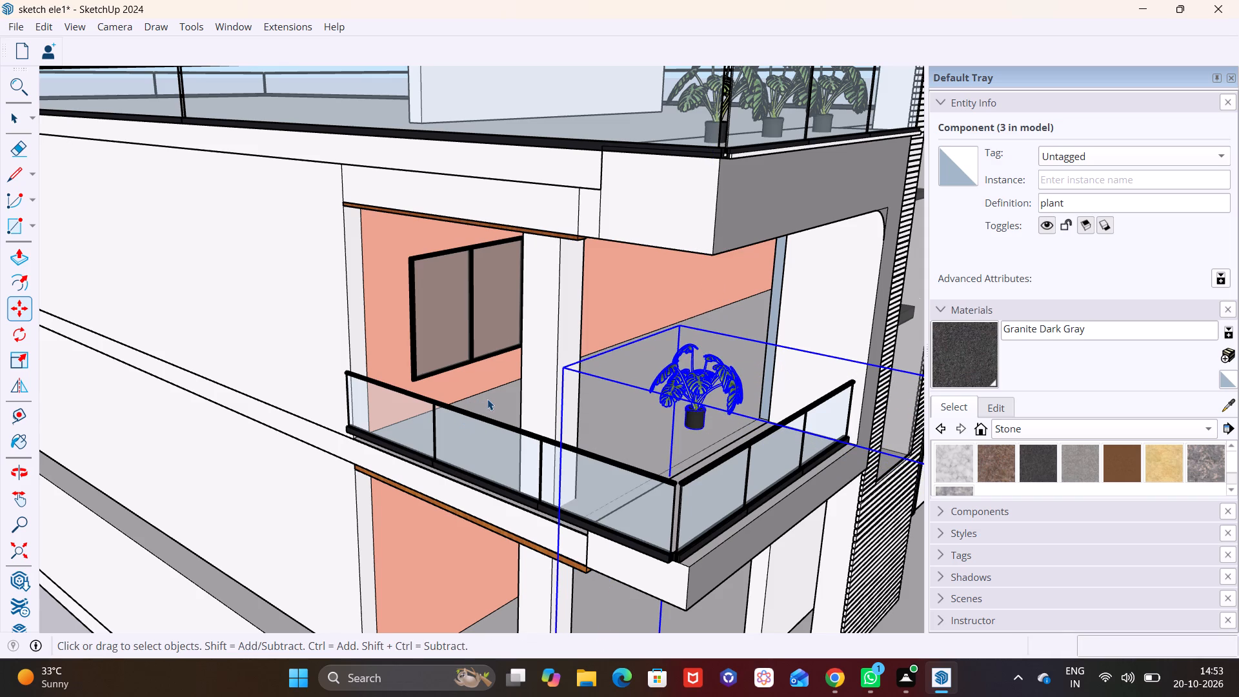
click(490, 395)
key(space)
click(640, 422)
Lower the copied monstera 1' 9 7/16" toward the balcony floor near the railing corner.
middle_drag(643, 434, 794, 418)
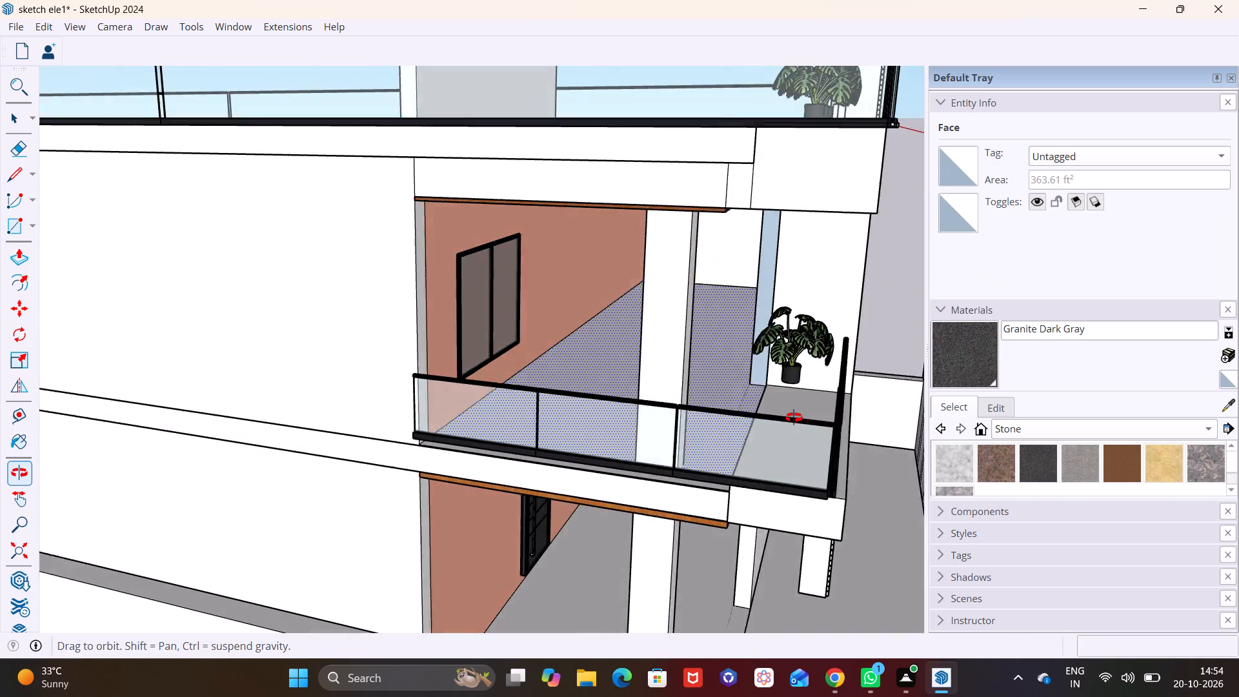
middle_drag(794, 418, 656, 445)
scroll(733, 399, up, 3)
click(697, 433)
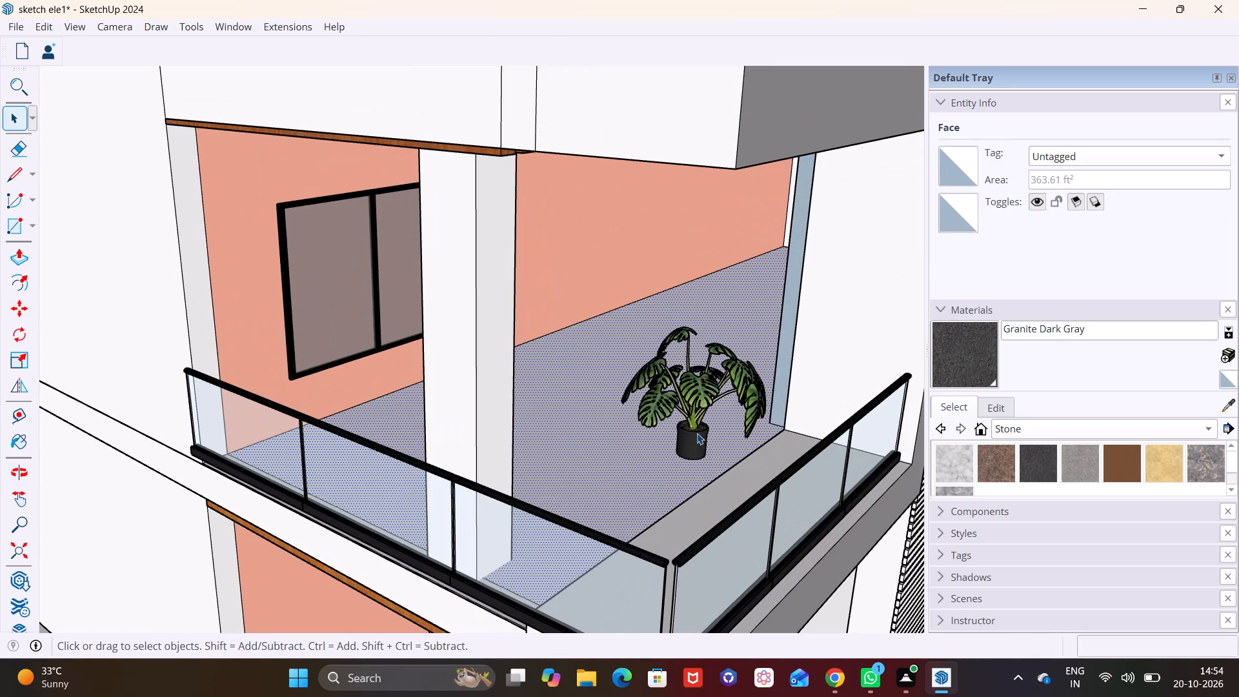
key(m)
drag(683, 347, 690, 347)
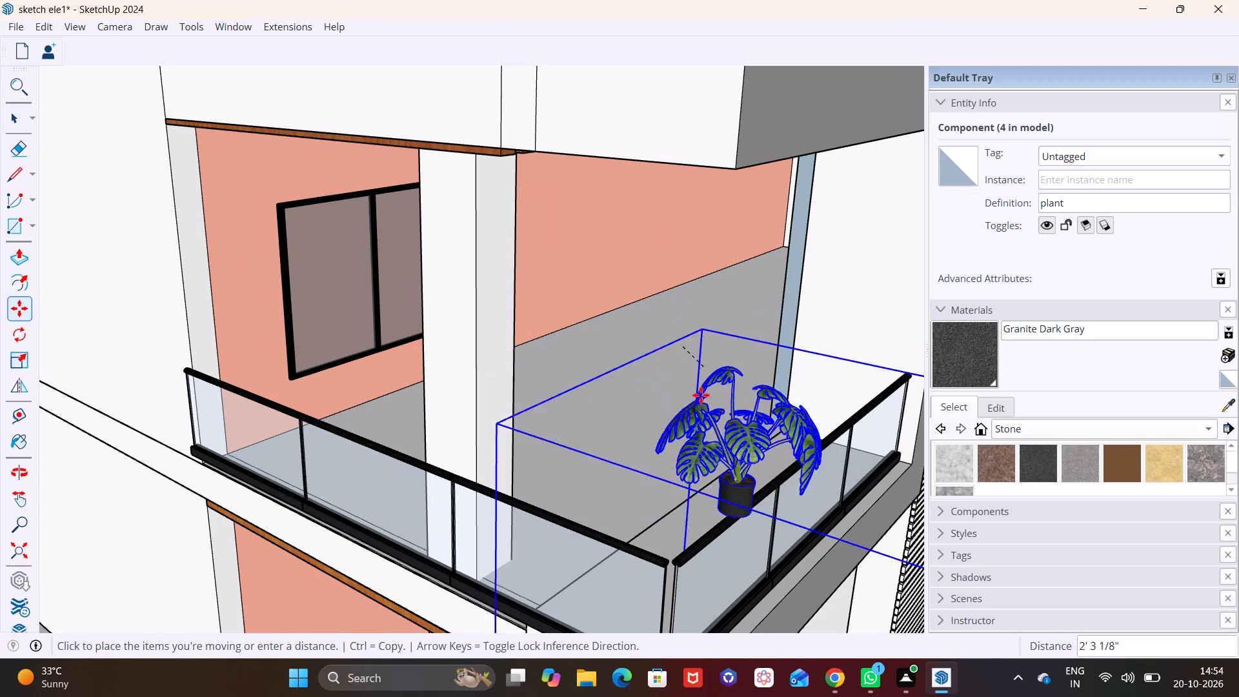
click(678, 392)
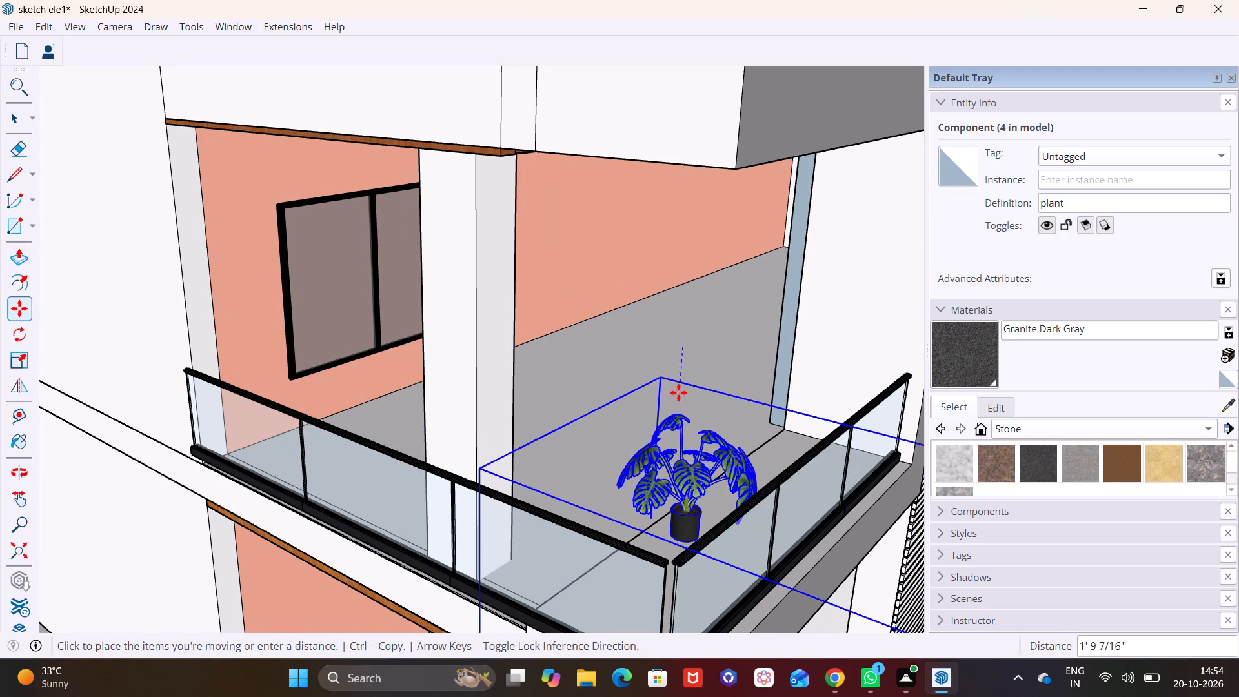
key(space)
Examine the plant's placement and the balcony railings from the side and the front.
scroll(599, 439, up, 1)
click(599, 439)
scroll(599, 439, down, 1)
middle_drag(601, 439, 629, 327)
scroll(660, 378, up, 1)
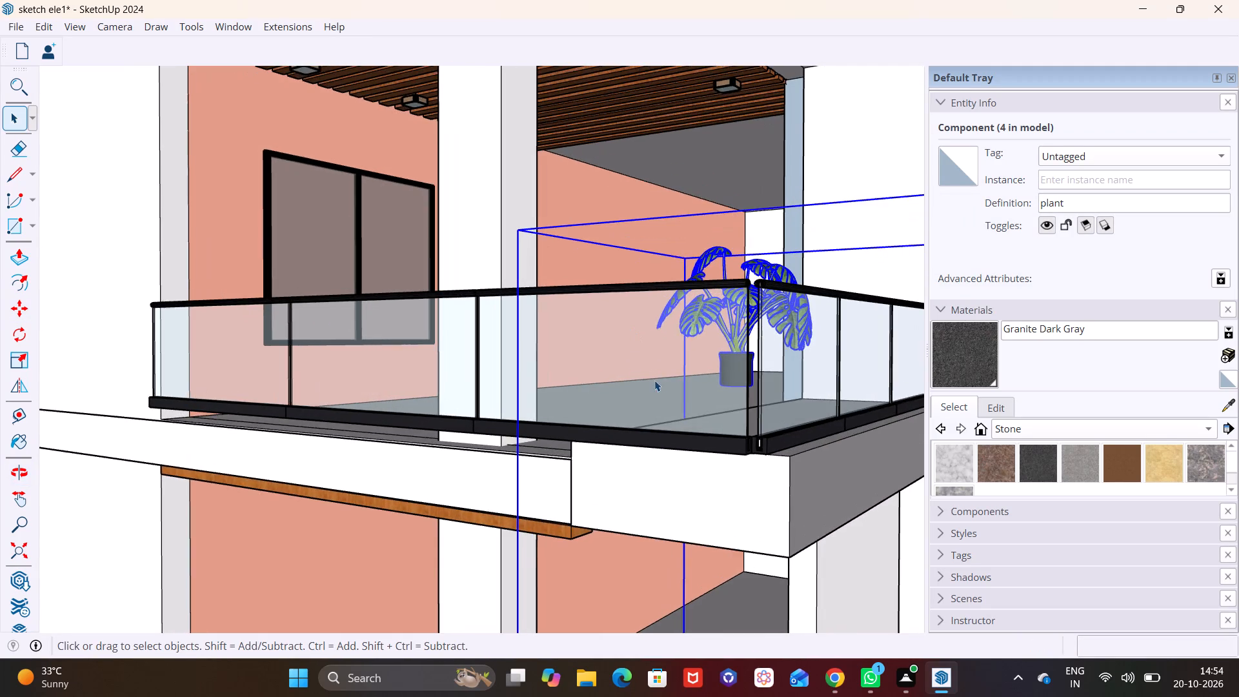
scroll(574, 234, down, 1)
click(572, 228)
middle_drag(581, 298, 723, 348)
scroll(612, 319, down, 1)
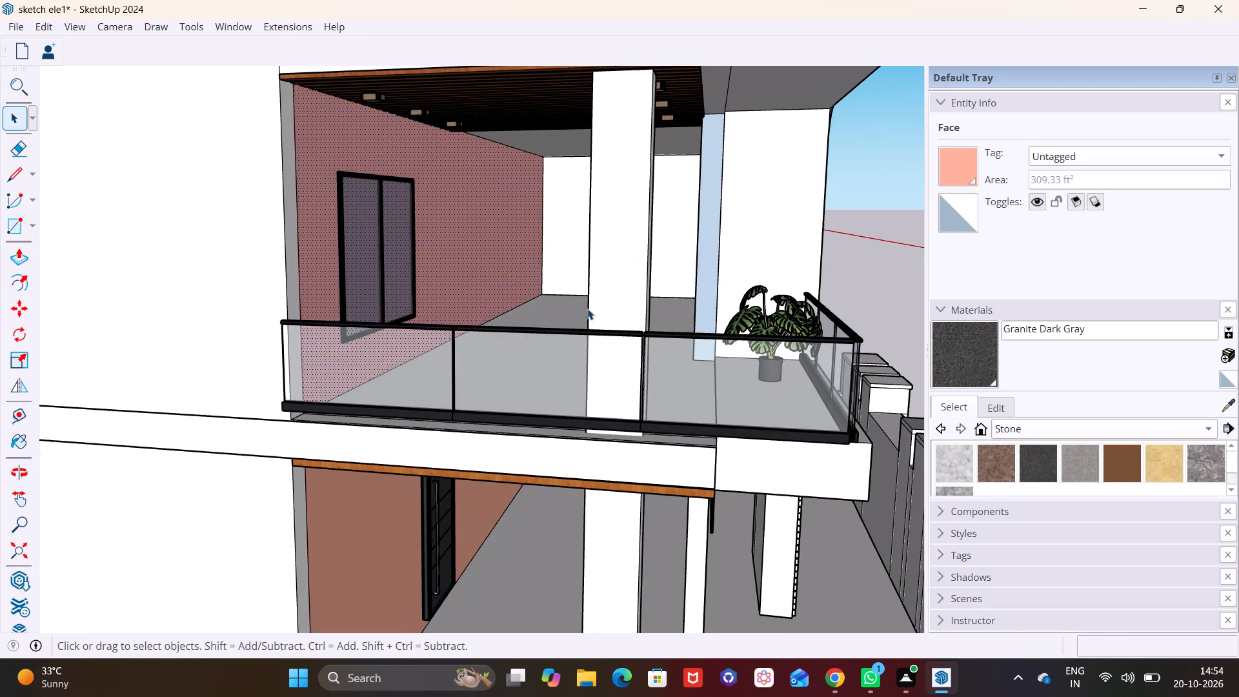
click(572, 298)
middle_drag(744, 361, 422, 378)
scroll(629, 371, down, 1)
scroll(478, 387, up, 1)
middle_drag(492, 387, 286, 436)
scroll(492, 387, up, 1)
scroll(304, 387, up, 2)
middle_drag(342, 372, 587, 246)
scroll(674, 343, up, 1)
Move the balcony's potted monstera along the floor, away from the railing corner and parallel to the front railing.
middle_drag(674, 343, 627, 375)
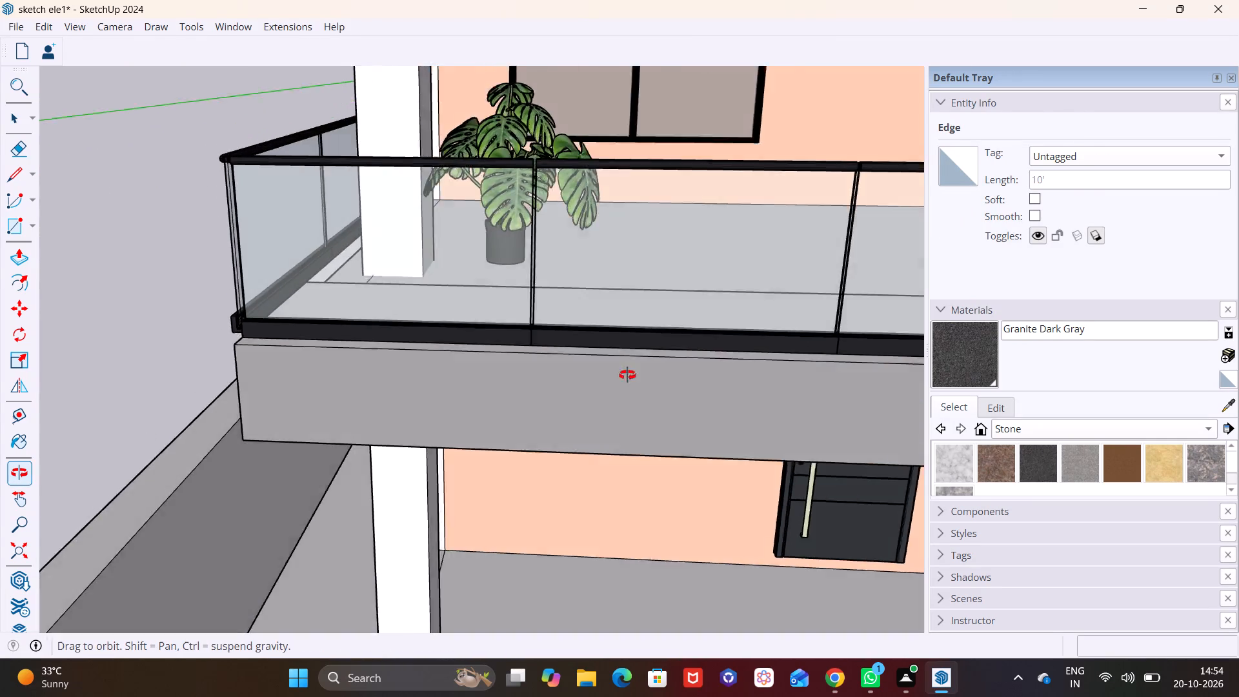
middle_drag(627, 375, 361, 492)
middle_drag(536, 375, 445, 378)
scroll(358, 274, up, 2)
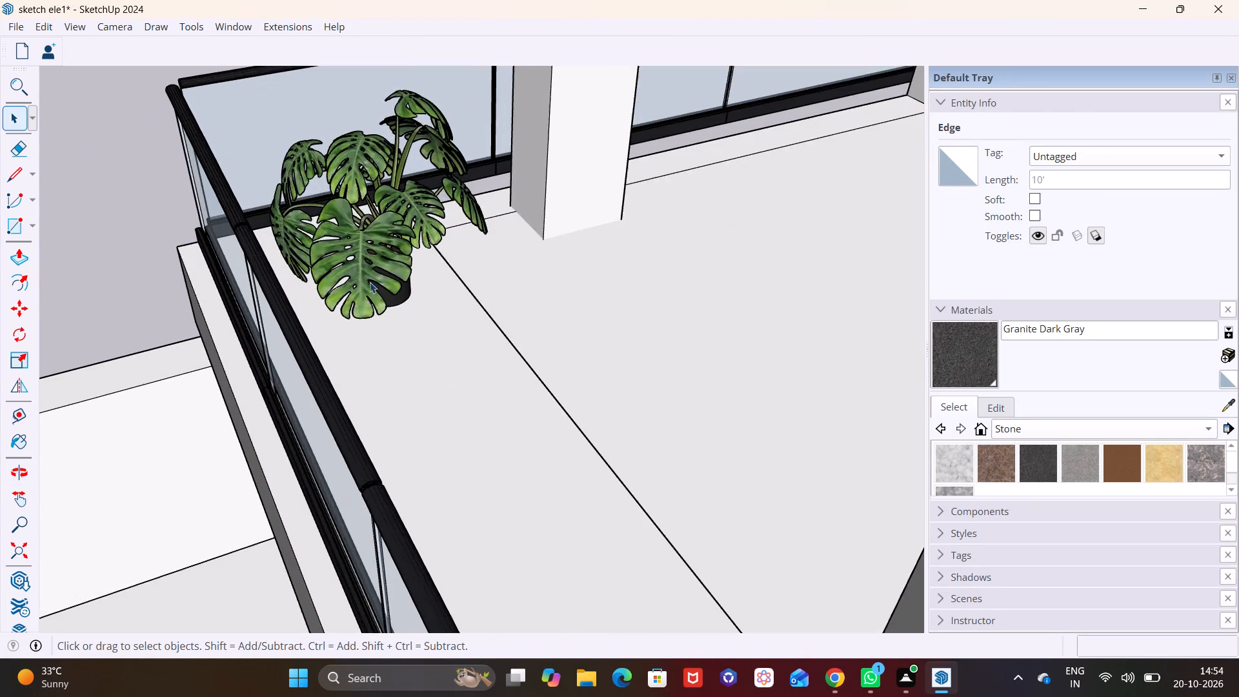
scroll(370, 282, up, 3)
middle_drag(421, 325, 363, 275)
click(358, 219)
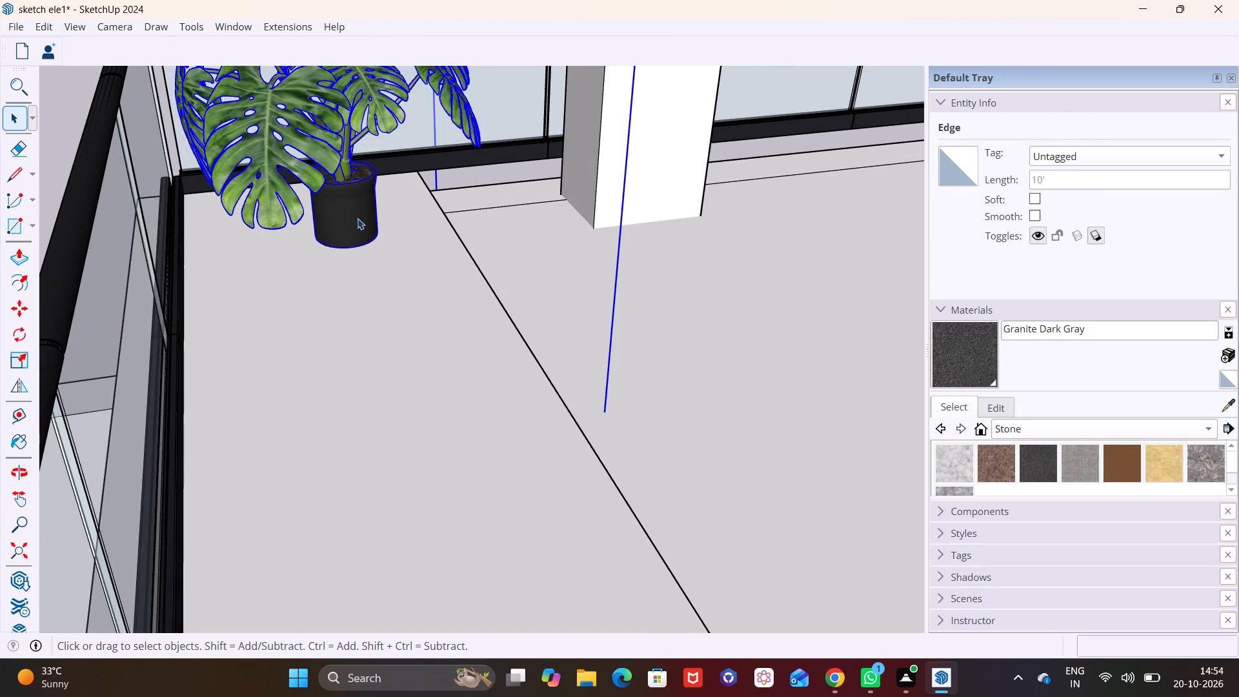
key(m)
click(361, 157)
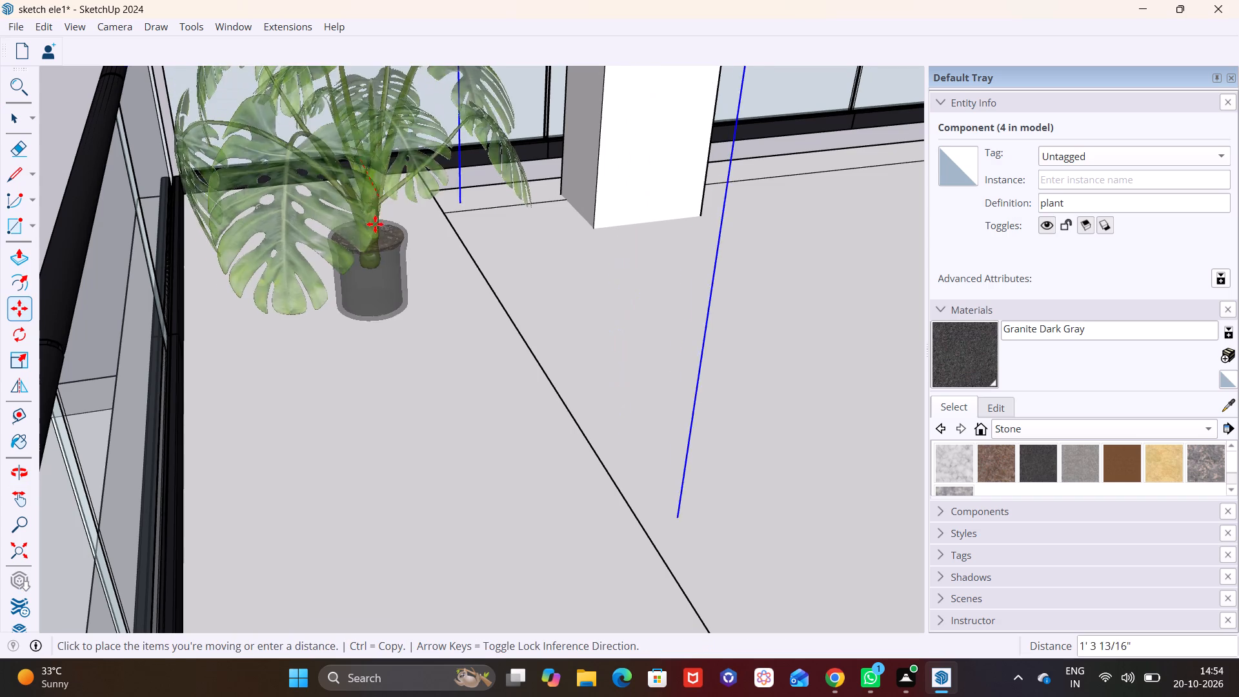
click(387, 243)
key(space)
click(452, 305)
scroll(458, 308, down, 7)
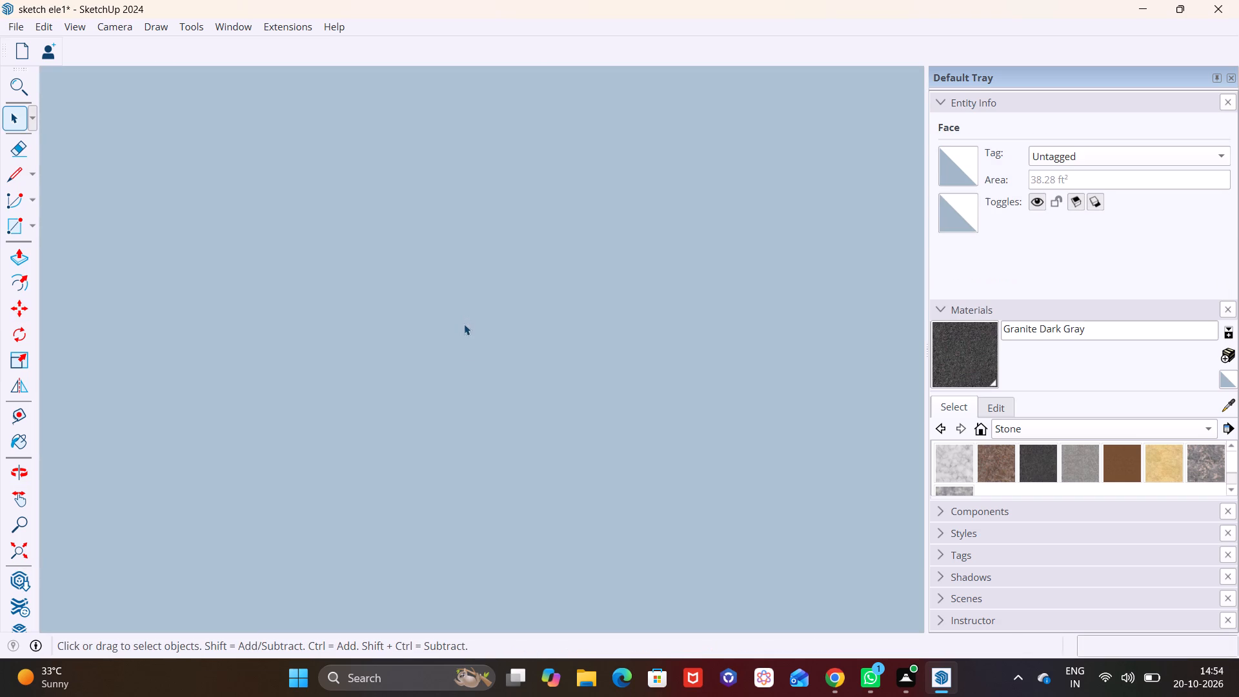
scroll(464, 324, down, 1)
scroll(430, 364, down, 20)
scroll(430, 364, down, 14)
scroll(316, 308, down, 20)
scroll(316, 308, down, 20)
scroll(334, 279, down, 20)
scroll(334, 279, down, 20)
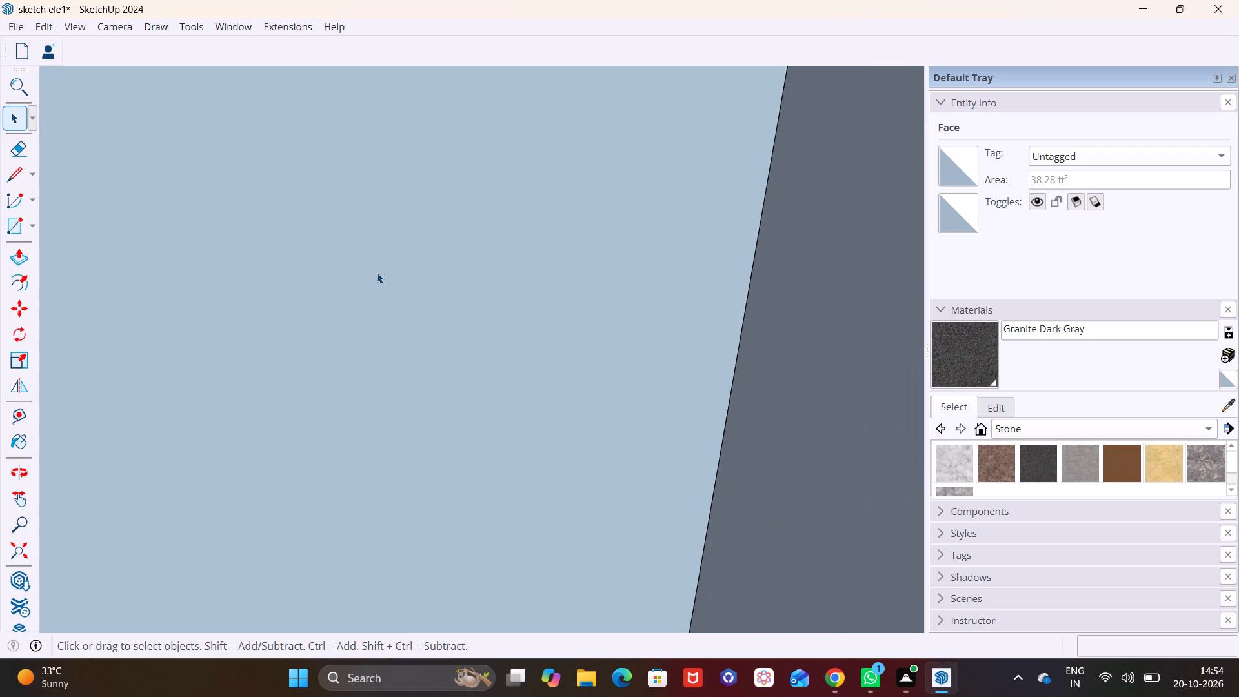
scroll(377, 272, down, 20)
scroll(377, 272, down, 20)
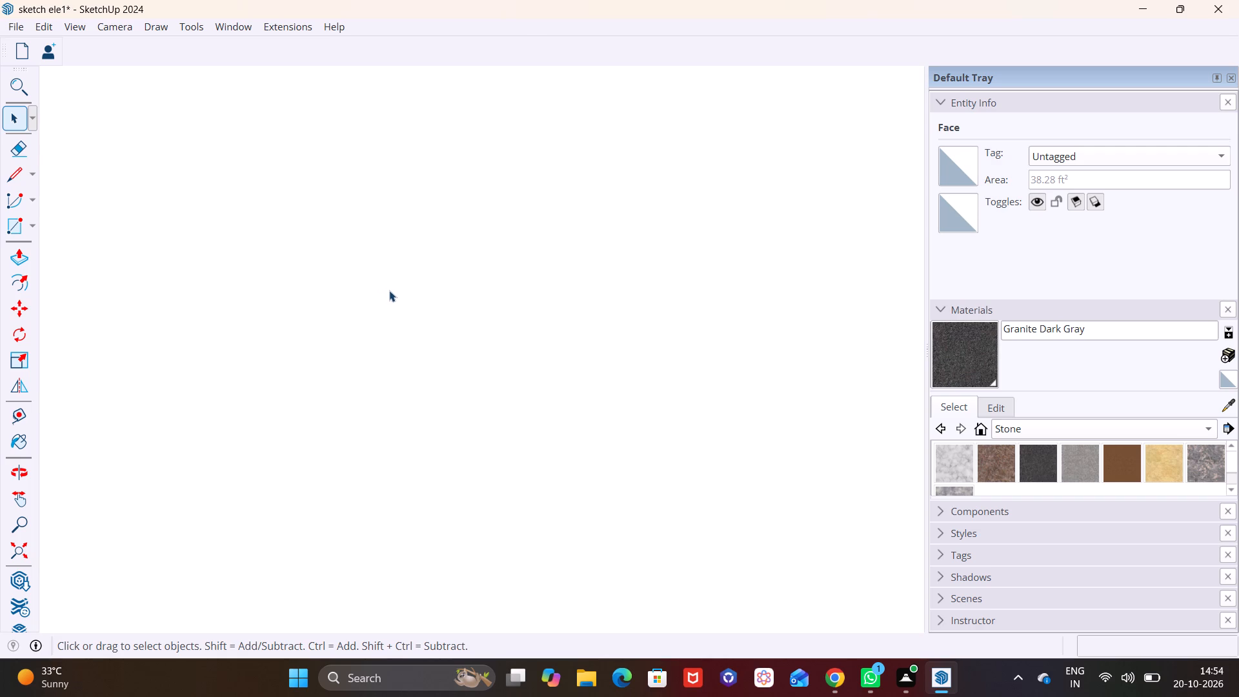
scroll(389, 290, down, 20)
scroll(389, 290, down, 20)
Copy the first-floor balcony's potted monstera along the front railing, toward the wall beside the stair tower.
scroll(472, 367, down, 20)
scroll(472, 367, down, 20)
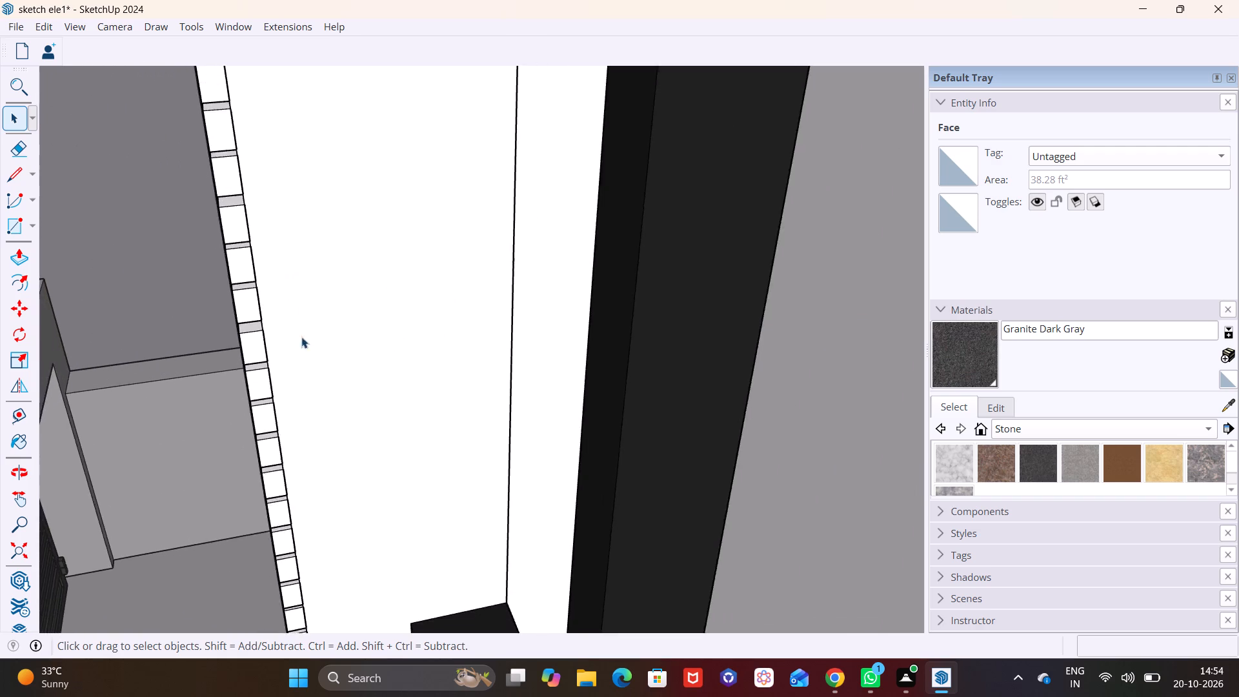
scroll(301, 337, down, 20)
scroll(301, 337, down, 20)
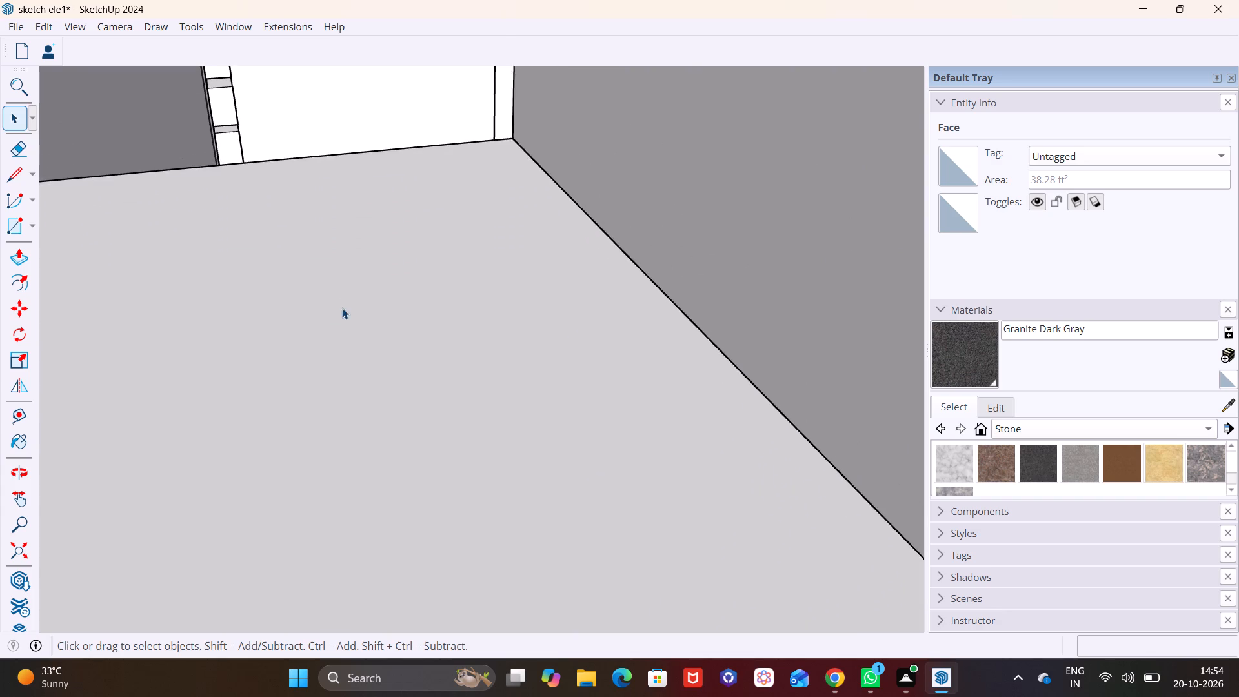
scroll(342, 308, down, 20)
scroll(342, 308, down, 19)
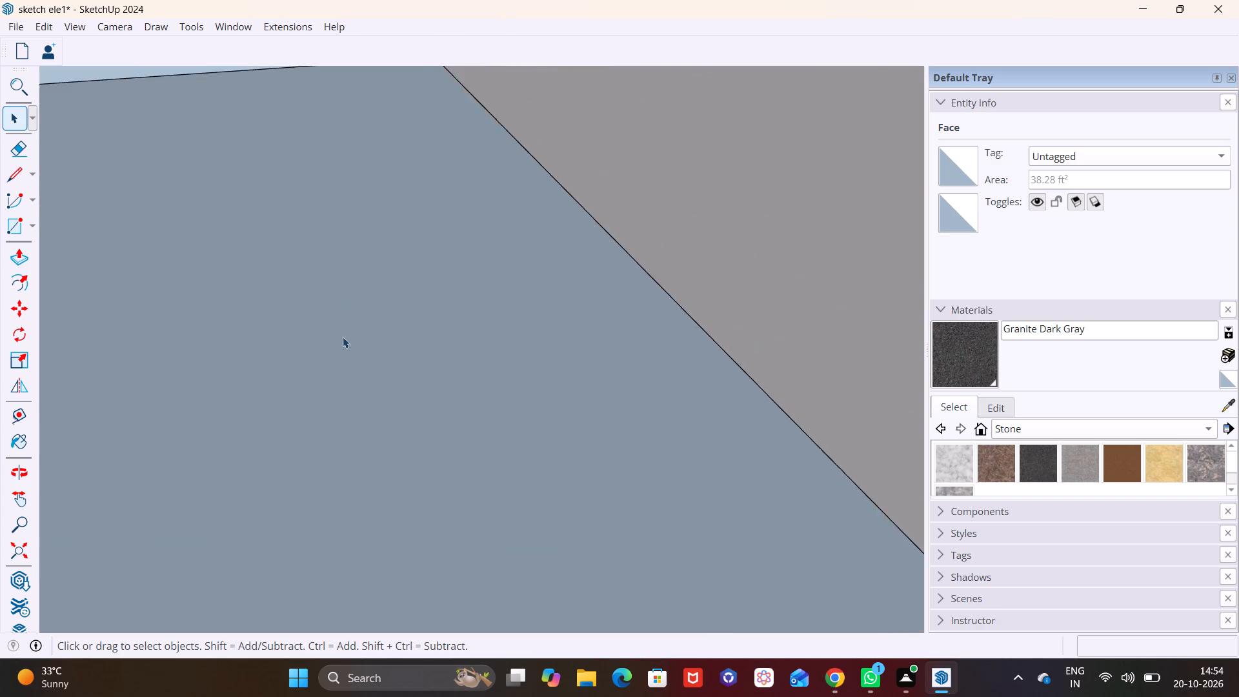
scroll(343, 337, down, 20)
scroll(343, 337, down, 19)
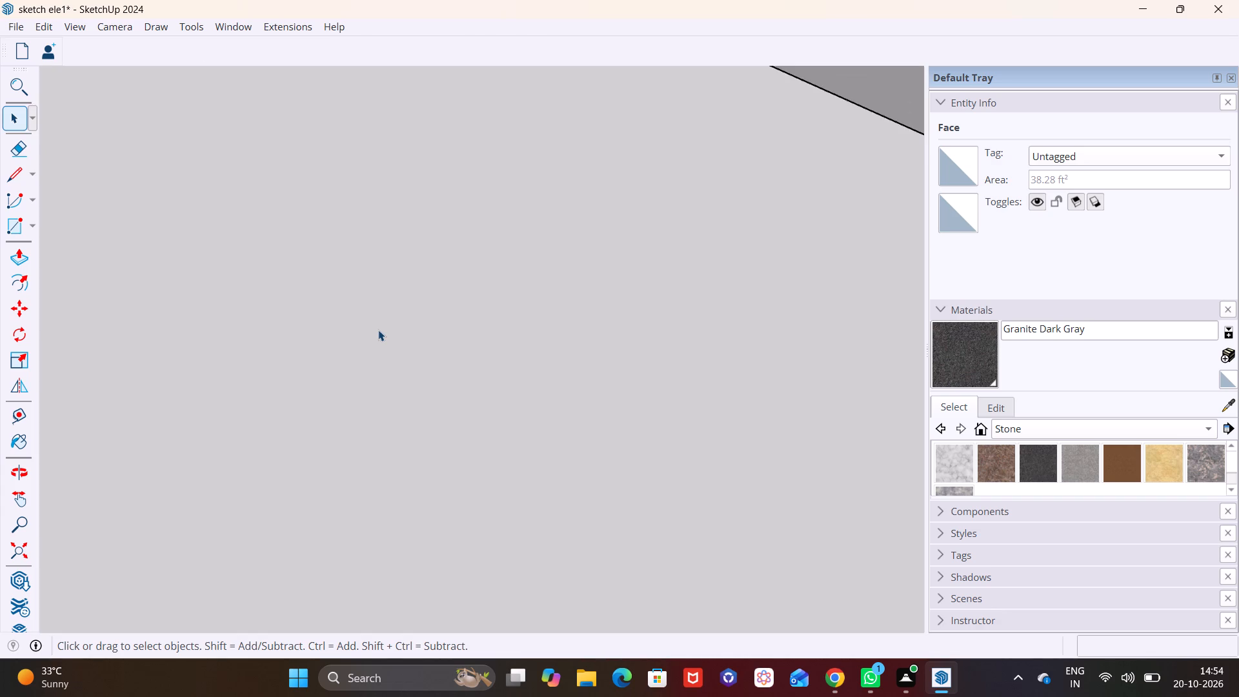
scroll(378, 330, down, 20)
scroll(378, 330, down, 19)
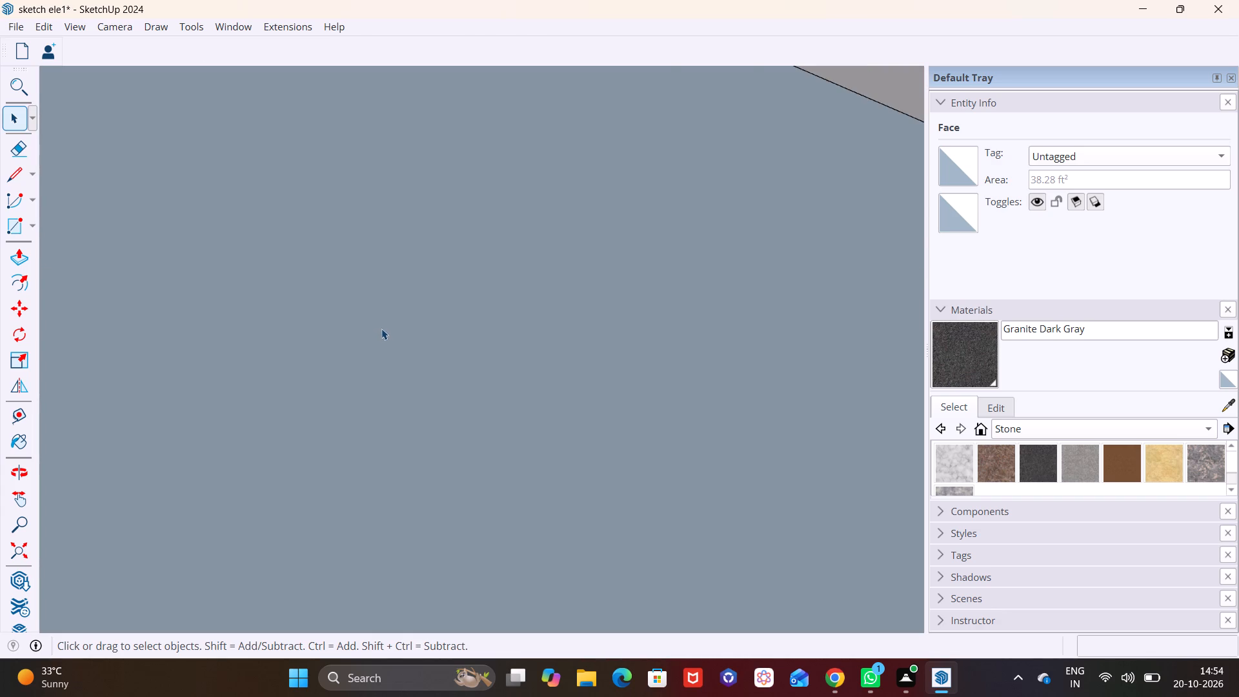
scroll(381, 328, down, 20)
scroll(381, 328, down, 17)
middle_drag(358, 387, 488, 334)
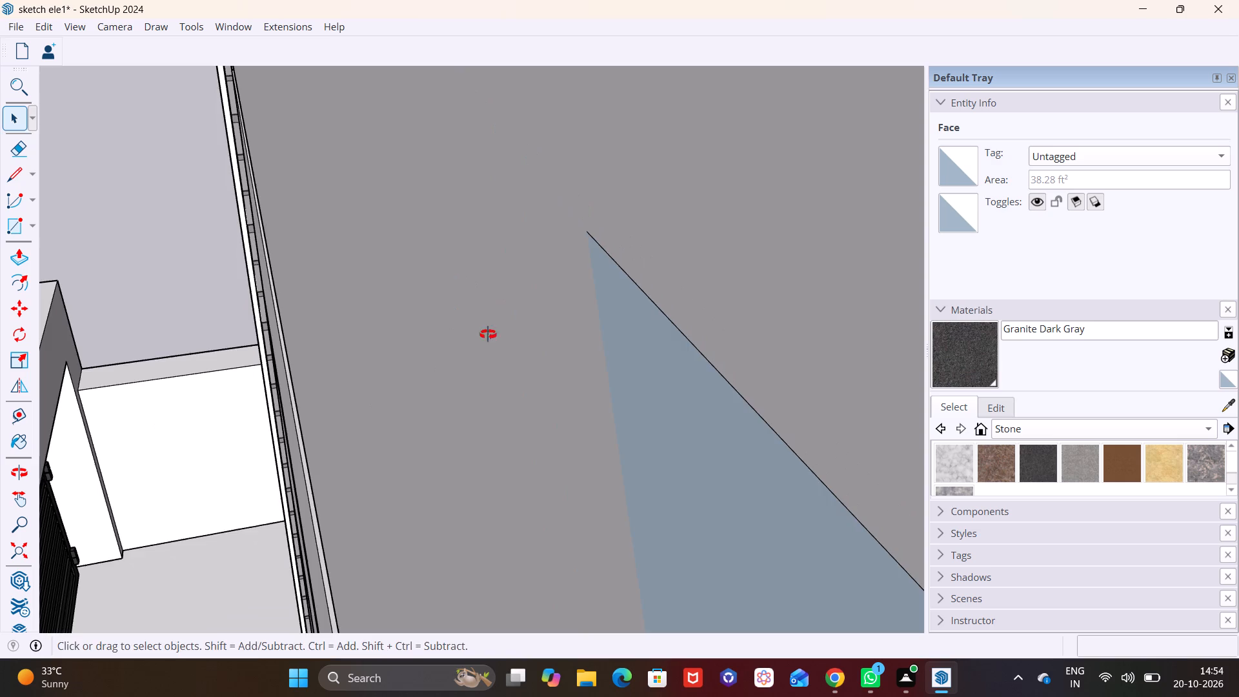
middle_drag(488, 334, 388, 362)
scroll(383, 362, down, 1)
middle_drag(143, 394, 276, 271)
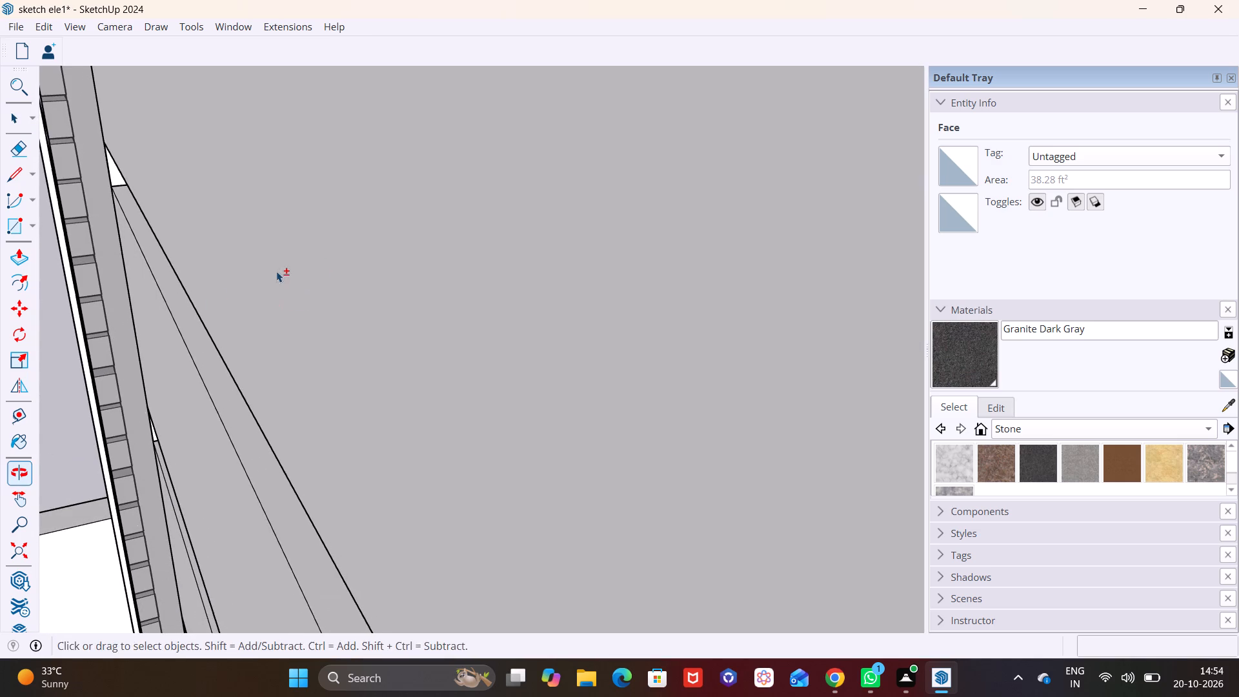
middle_drag(276, 271, 322, 269)
shift+middle_drag(119, 403, 399, 197)
scroll(261, 337, down, 3)
middle_drag(102, 374, 205, 353)
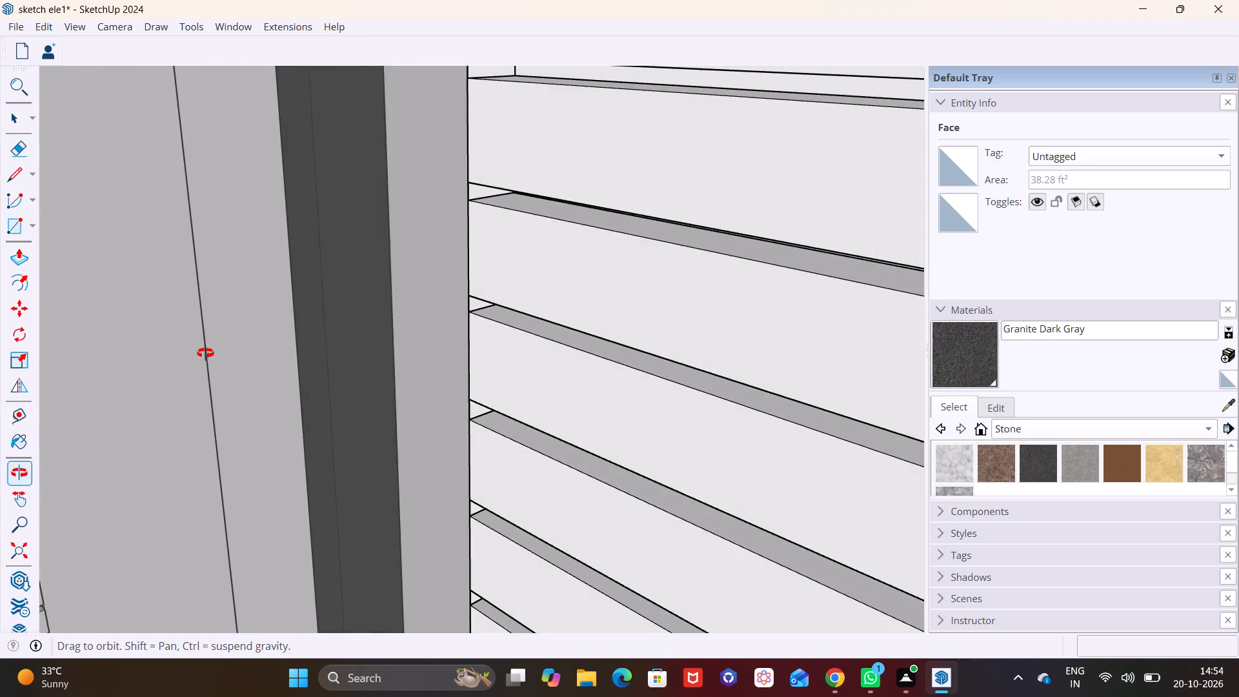
middle_drag(205, 353, 146, 372)
scroll(146, 369, down, 1)
shift+middle_drag(137, 350, 485, 327)
scroll(150, 474, up, 2)
middle_drag(202, 462, 296, 434)
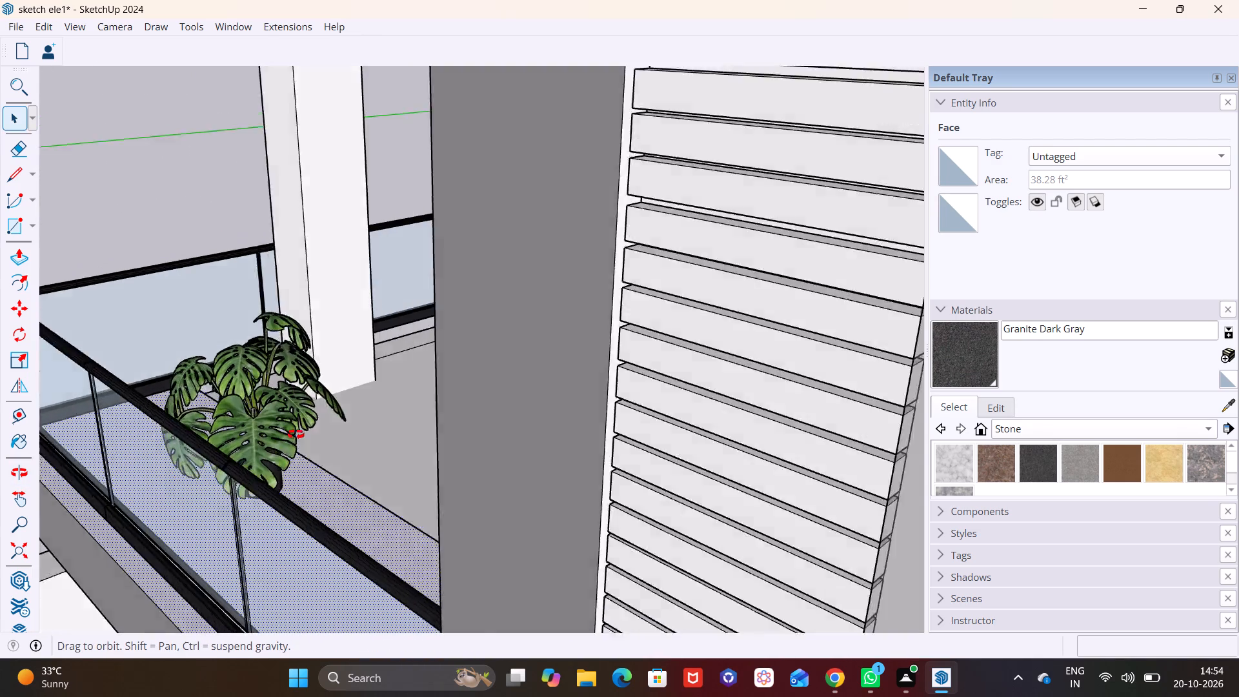
middle_drag(296, 434, 470, 593)
shift+middle_drag(462, 543, 520, 379)
middle_drag(495, 411, 529, 478)
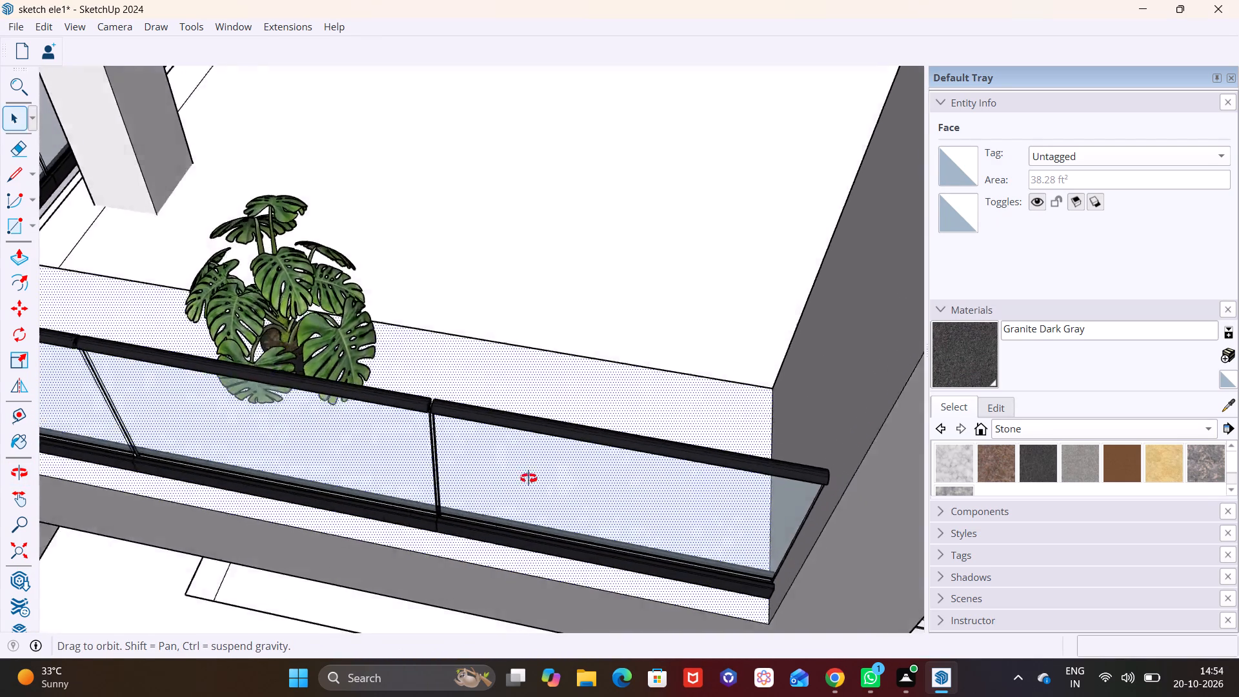
middle_drag(529, 478, 606, 529)
click(310, 425)
key(m)
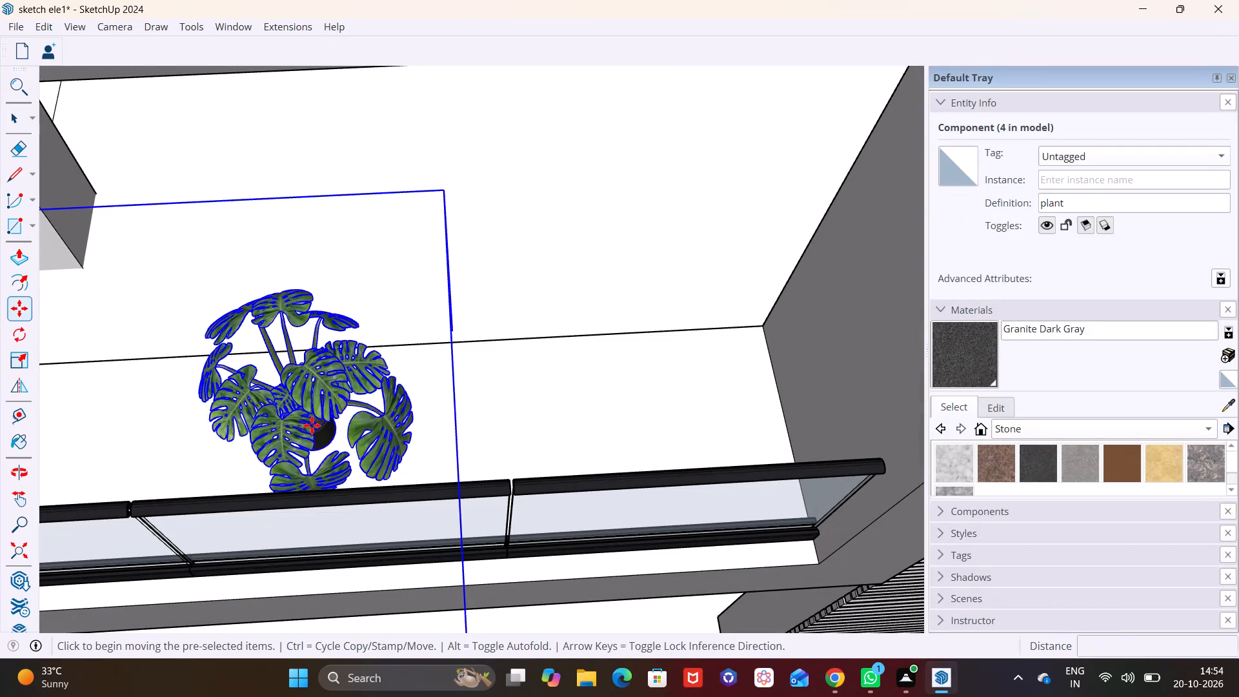
click(312, 427)
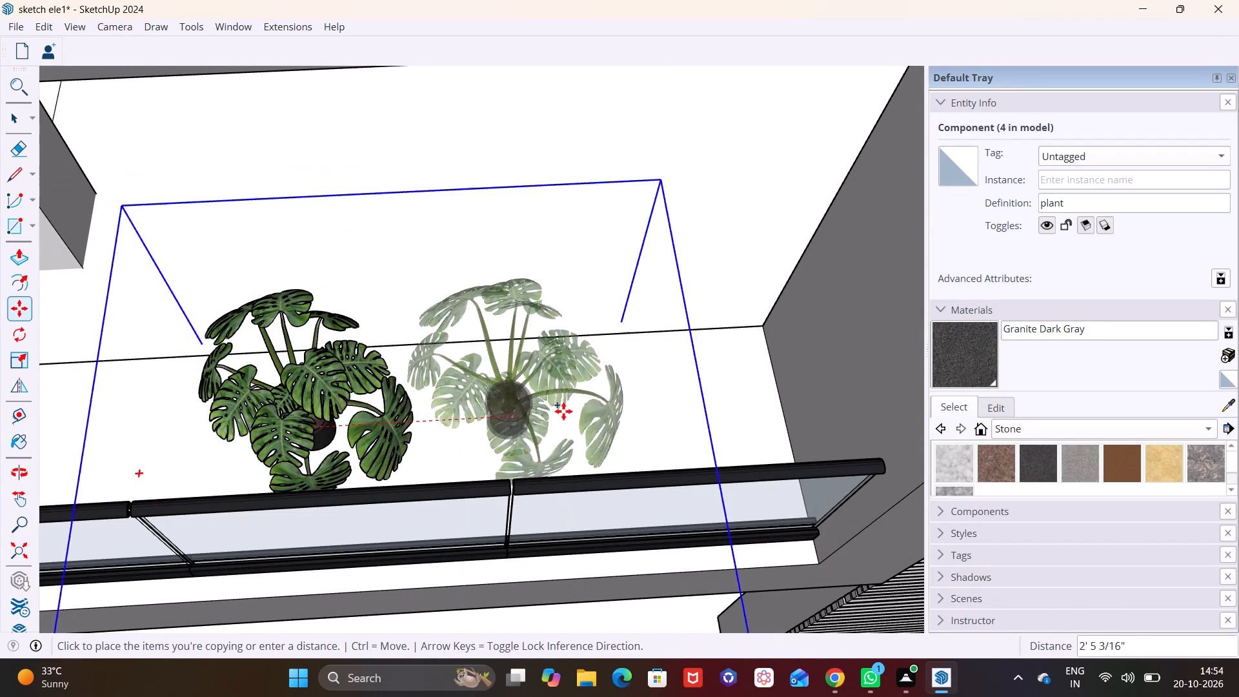
click(645, 412)
key(space)
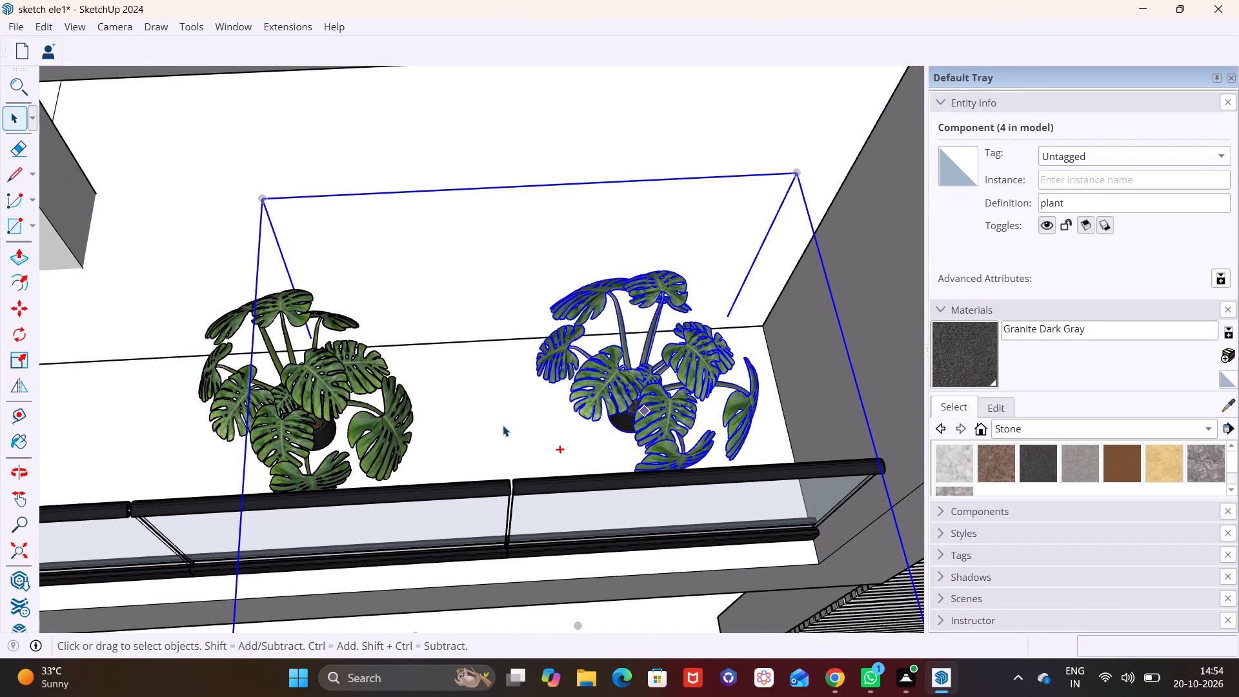
click(503, 425)
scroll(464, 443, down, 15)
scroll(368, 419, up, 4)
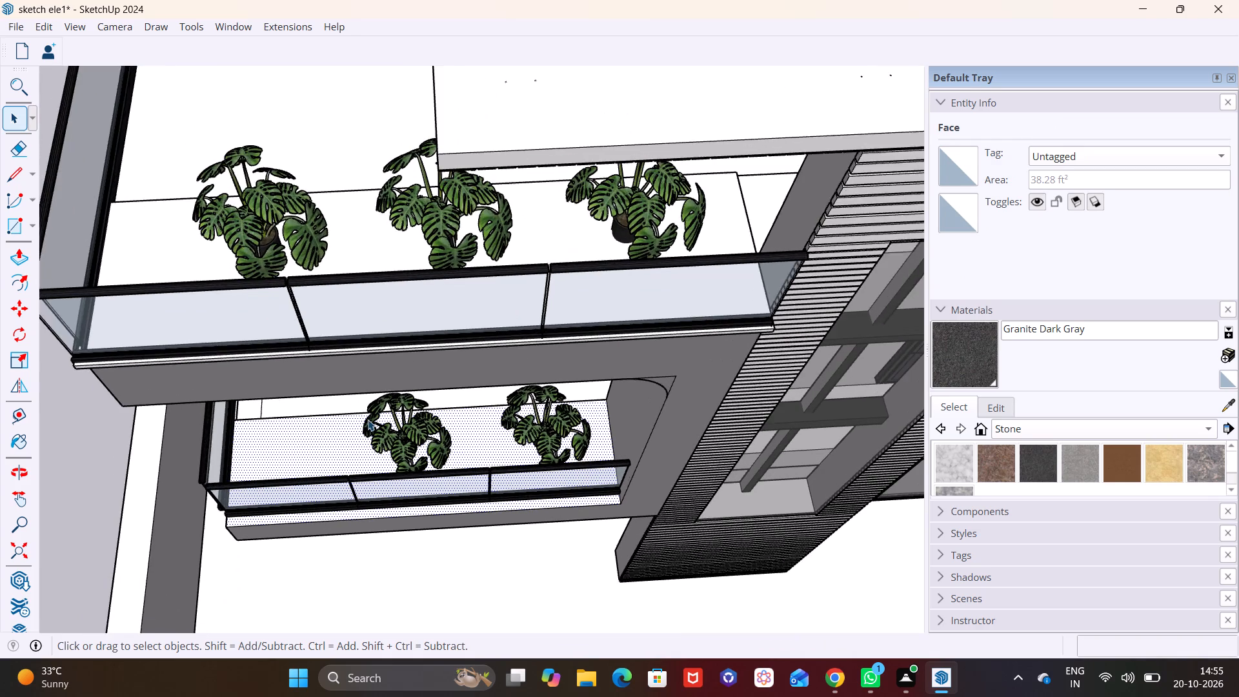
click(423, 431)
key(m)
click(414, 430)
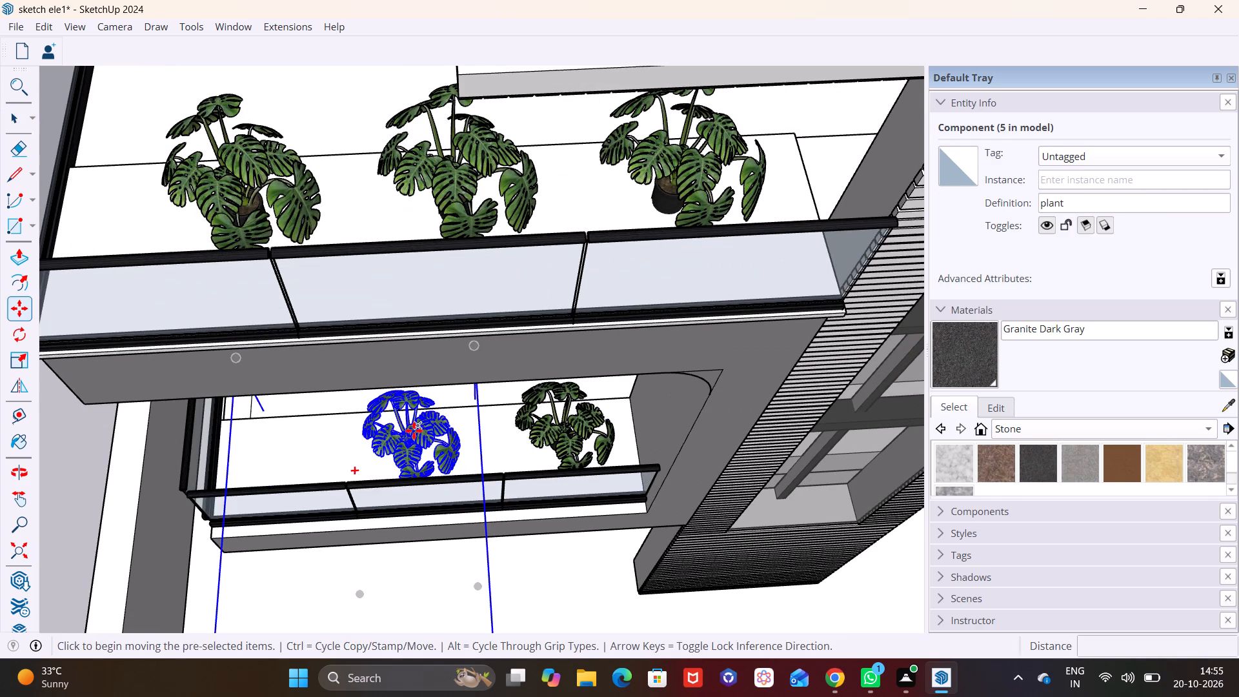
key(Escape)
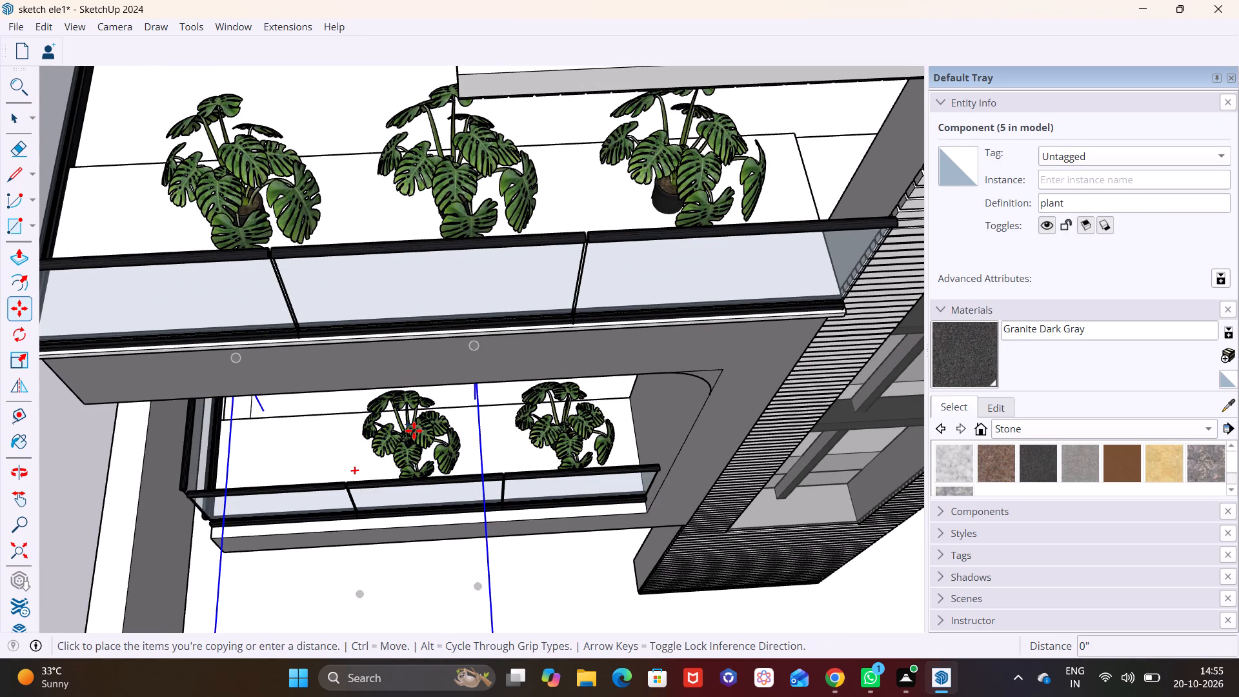
Move the balcony's outer potted monstera along the front railing toward the open railing corner.
click(414, 441)
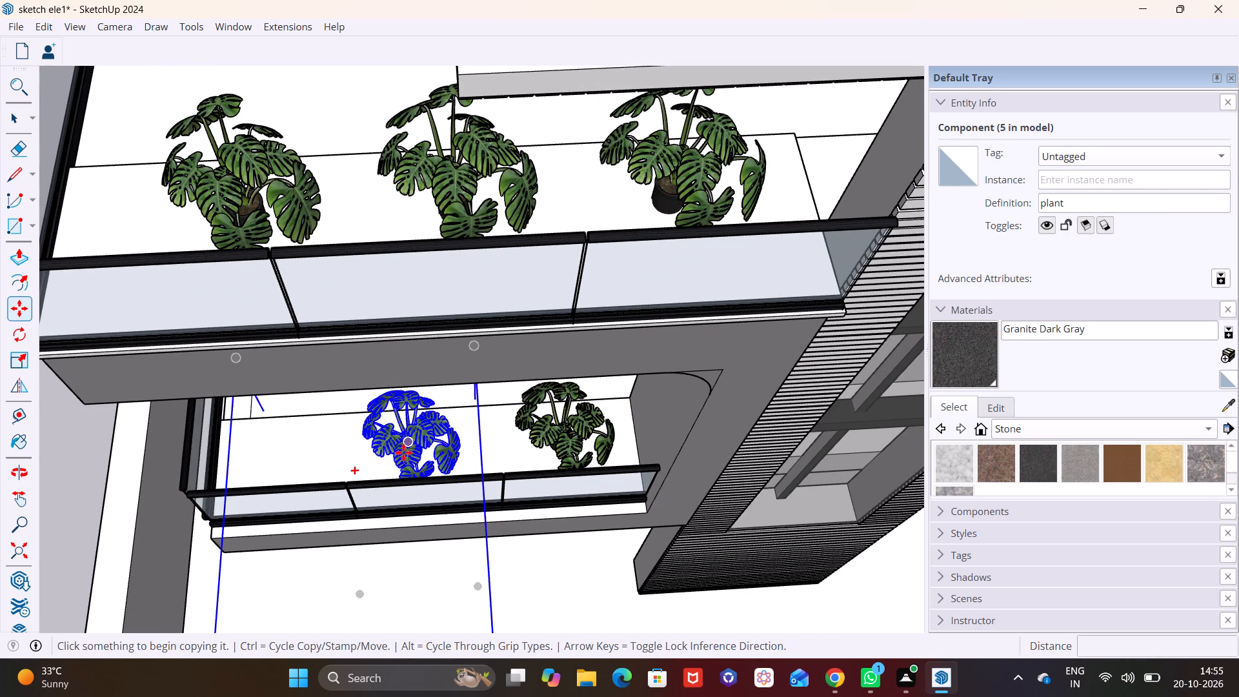
key(m)
click(408, 452)
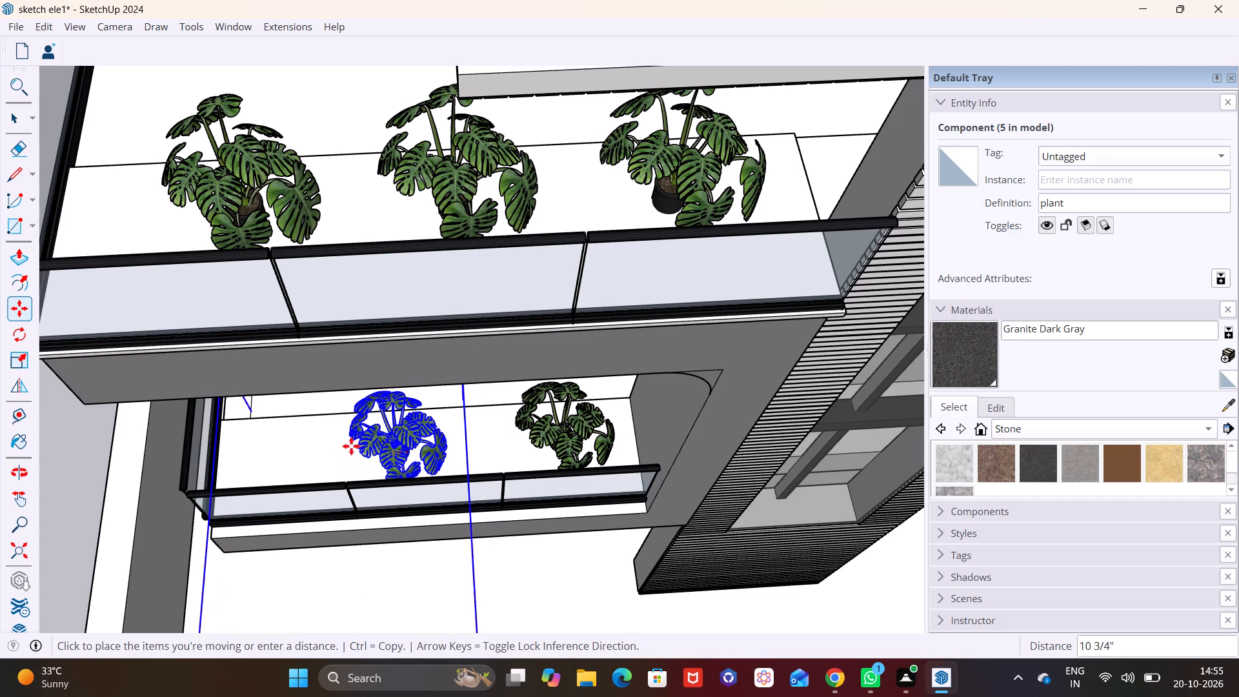
drag(276, 452, 247, 465)
key(space)
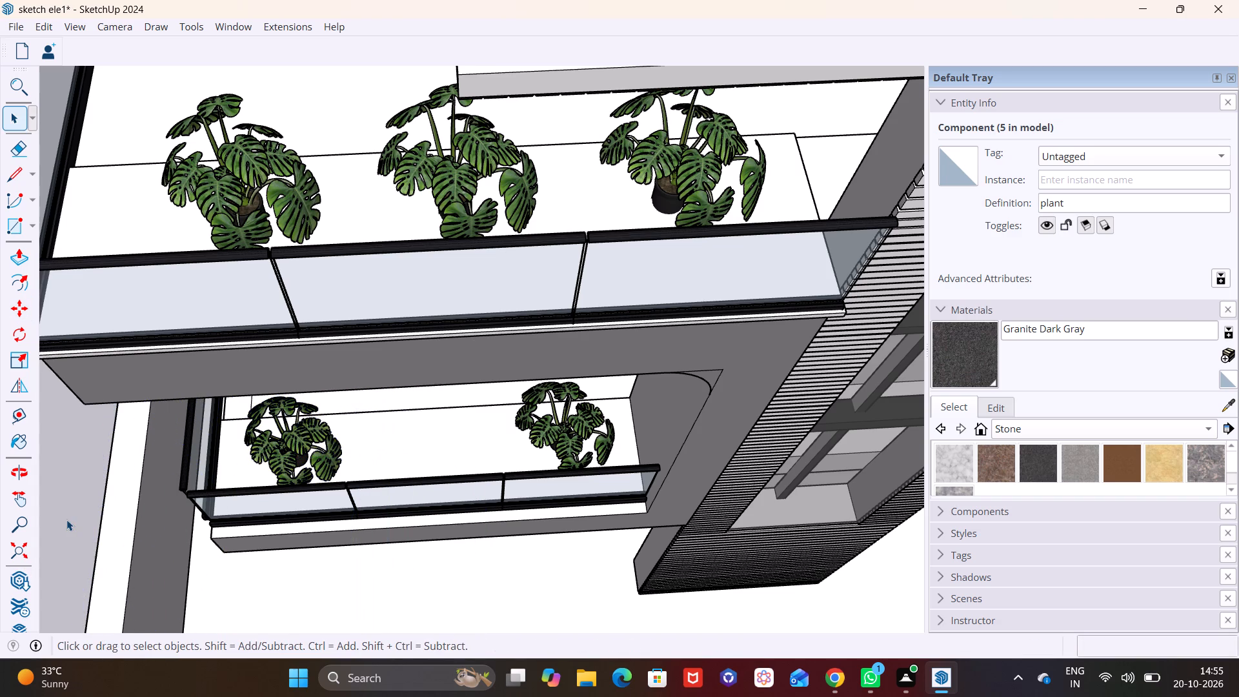
click(66, 520)
Delete the outermost of the three stray monsteras standing in front of the entrance gate, farthest from the stair tower.
scroll(74, 518, down, 4)
middle_drag(215, 511, 272, 246)
scroll(282, 409, down, 6)
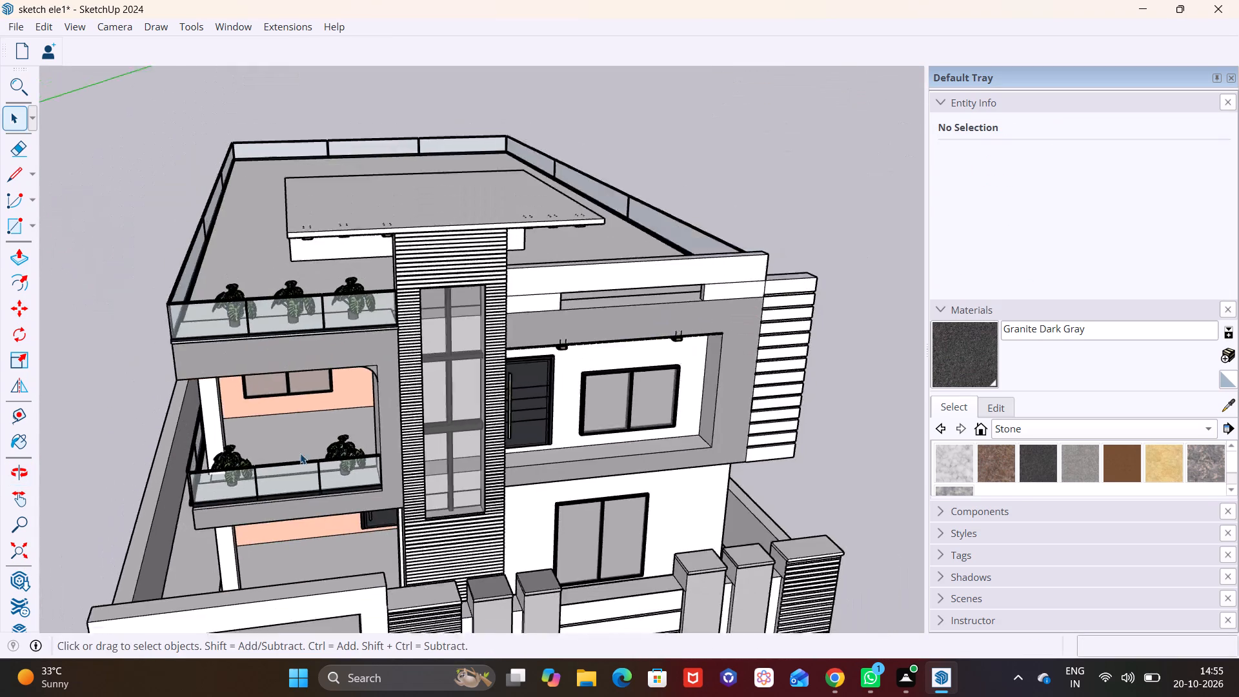
scroll(300, 453, down, 2)
shift+middle_drag(373, 505, 373, 332)
middle_drag(399, 515, 379, 418)
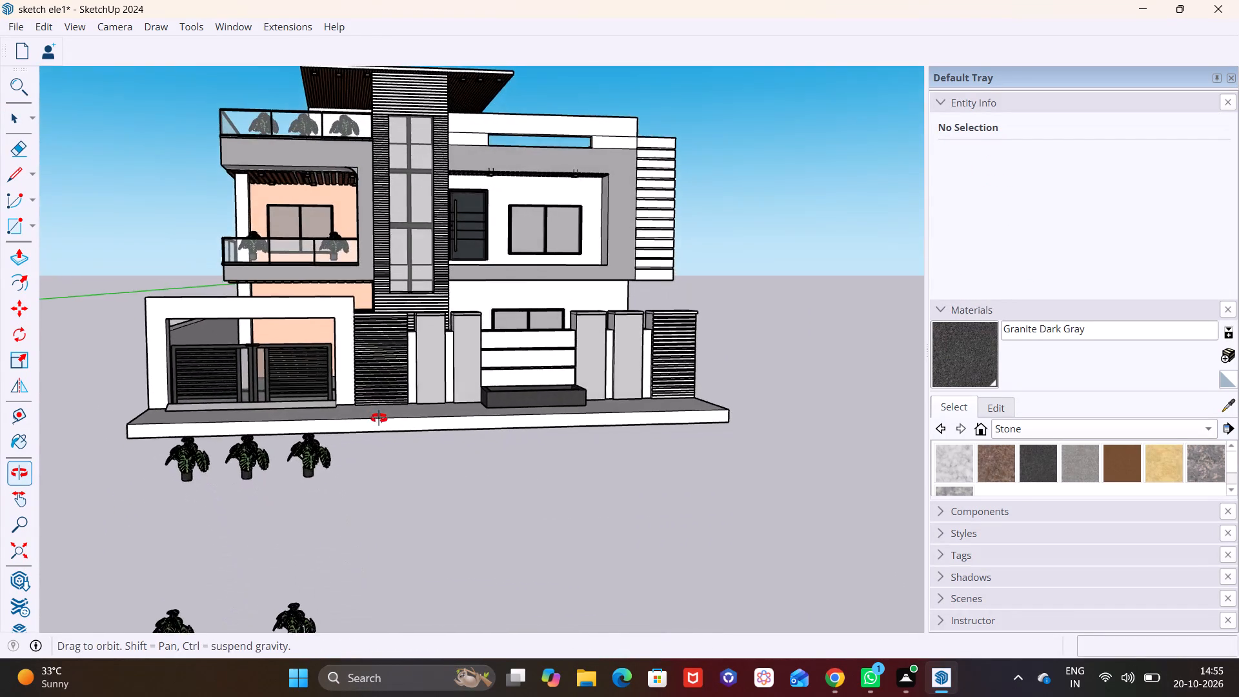
middle_drag(379, 418, 371, 407)
scroll(363, 422, down, 7)
click(264, 441)
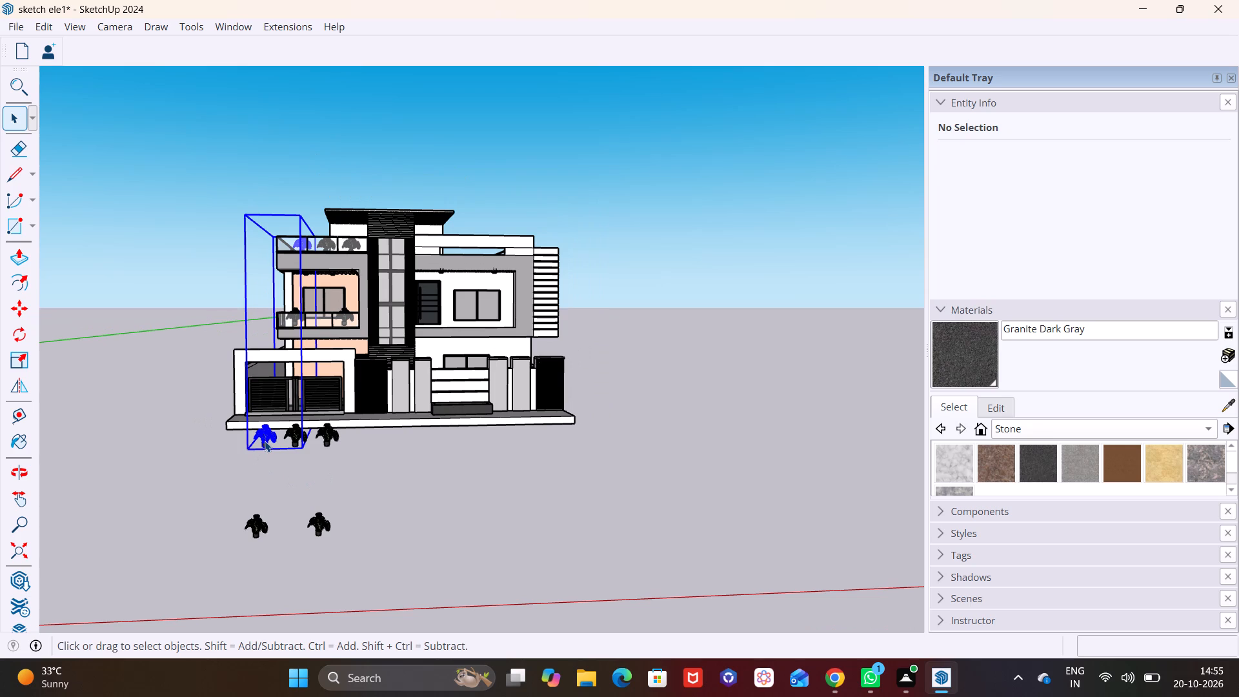
key(Delete)
Open the plant component at the next stray monstera in front of the gate and delete the stray plant inside it.
click(292, 446)
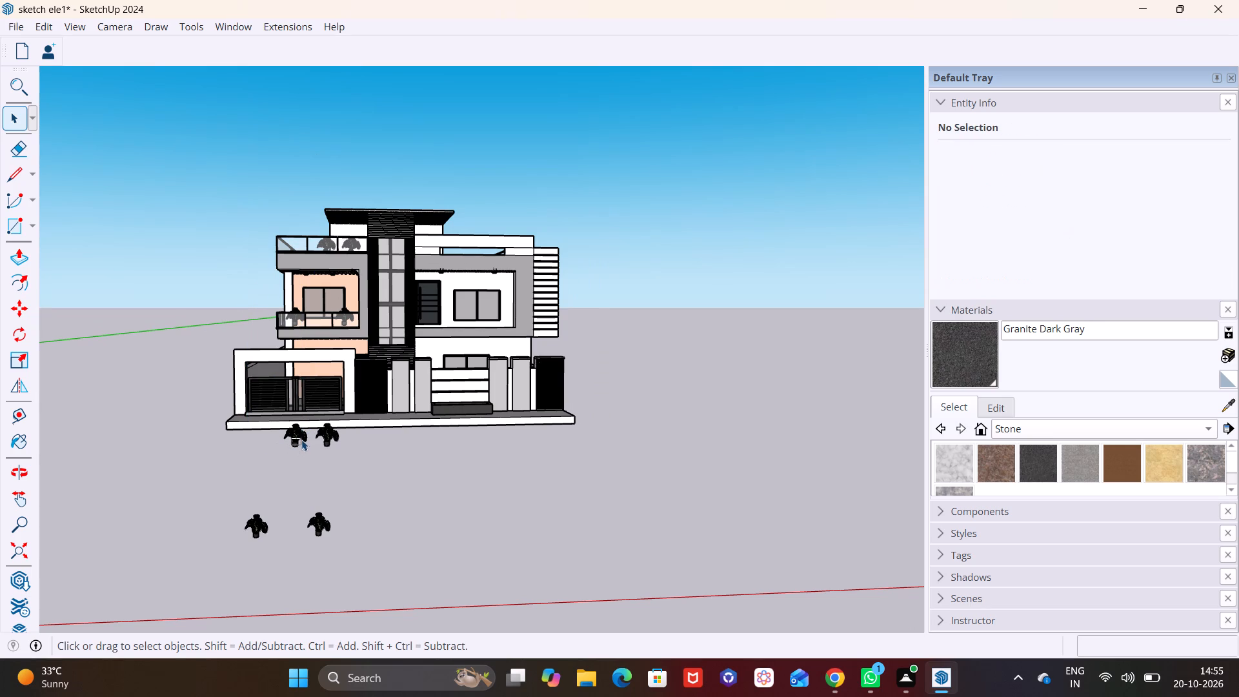
click(301, 439)
triple_click(301, 439)
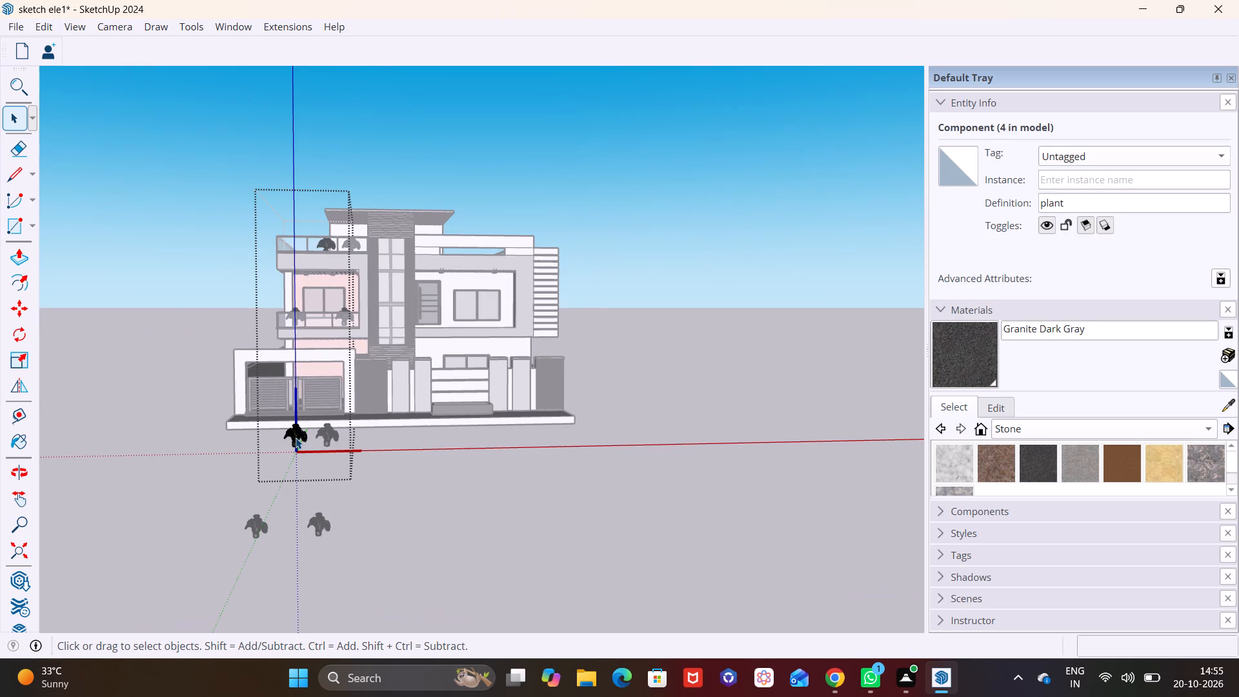
key(Delete)
scroll(299, 372, up, 2)
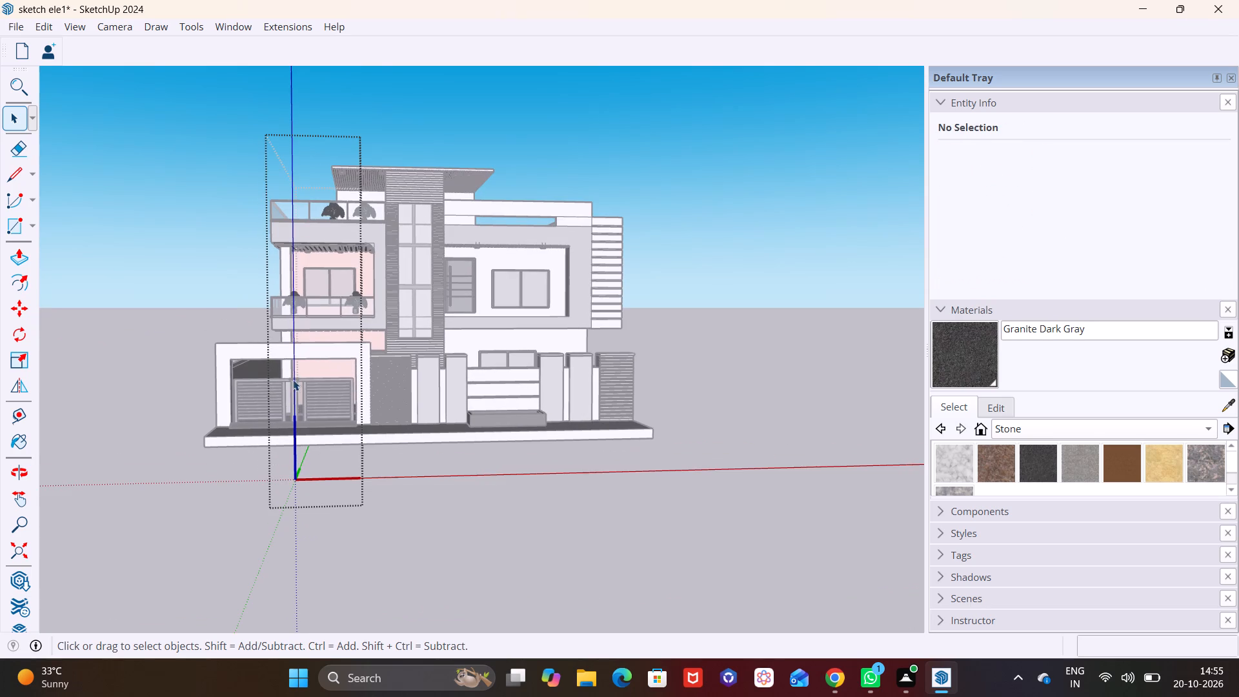
key(space)
click(324, 492)
click(434, 523)
Copy the terrace's outer remaining monstera along the front railing into the empty spot near the open corner.
middle_drag(314, 301, 366, 549)
scroll(319, 311, up, 13)
shift+middle_drag(348, 348, 454, 348)
scroll(400, 312, up, 4)
click(436, 301)
key(m)
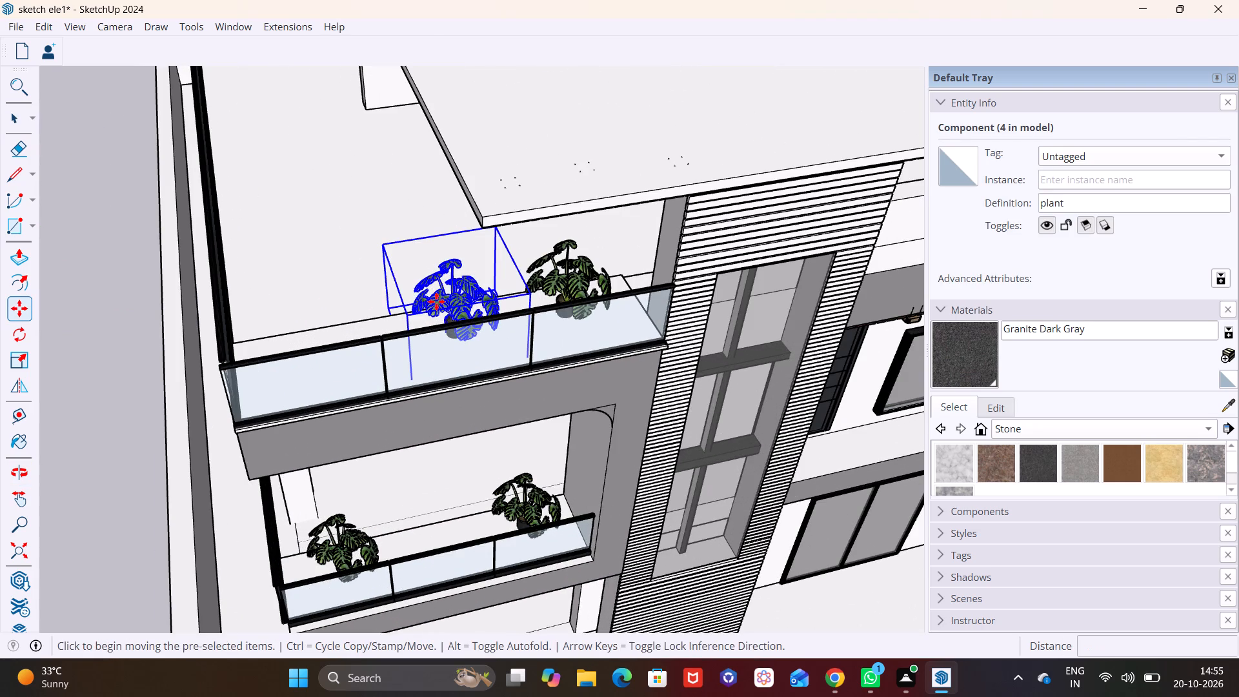
click(439, 301)
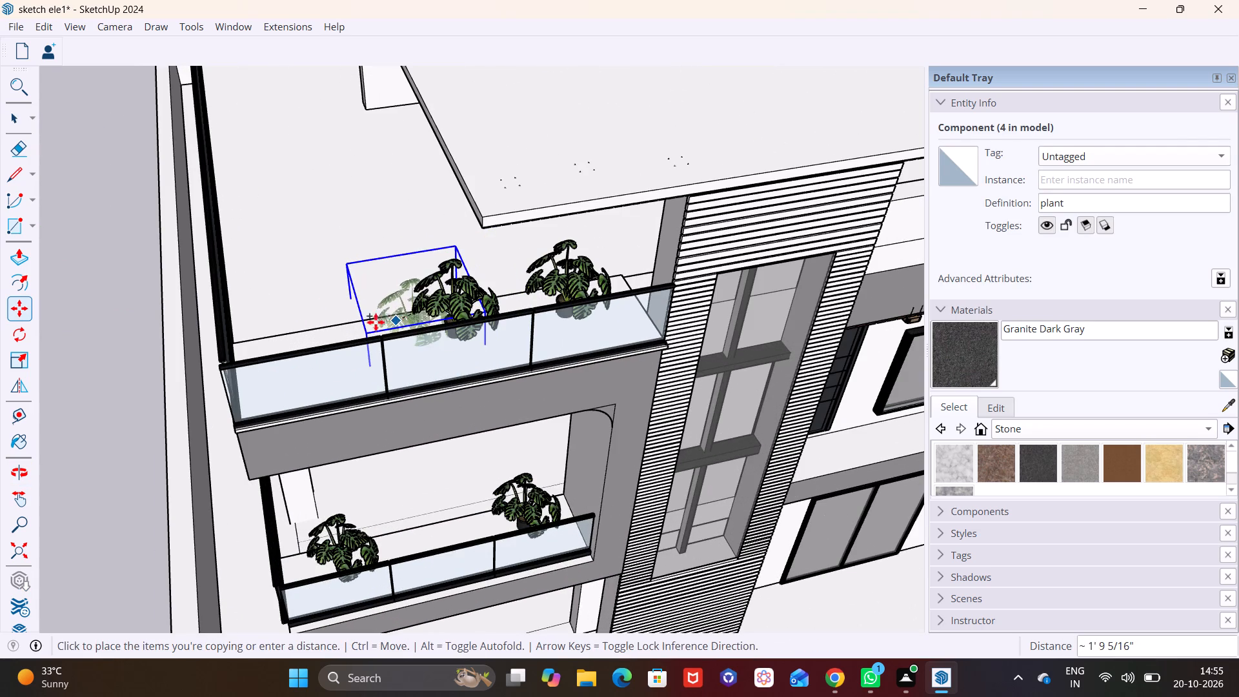
click(289, 338)
key(space)
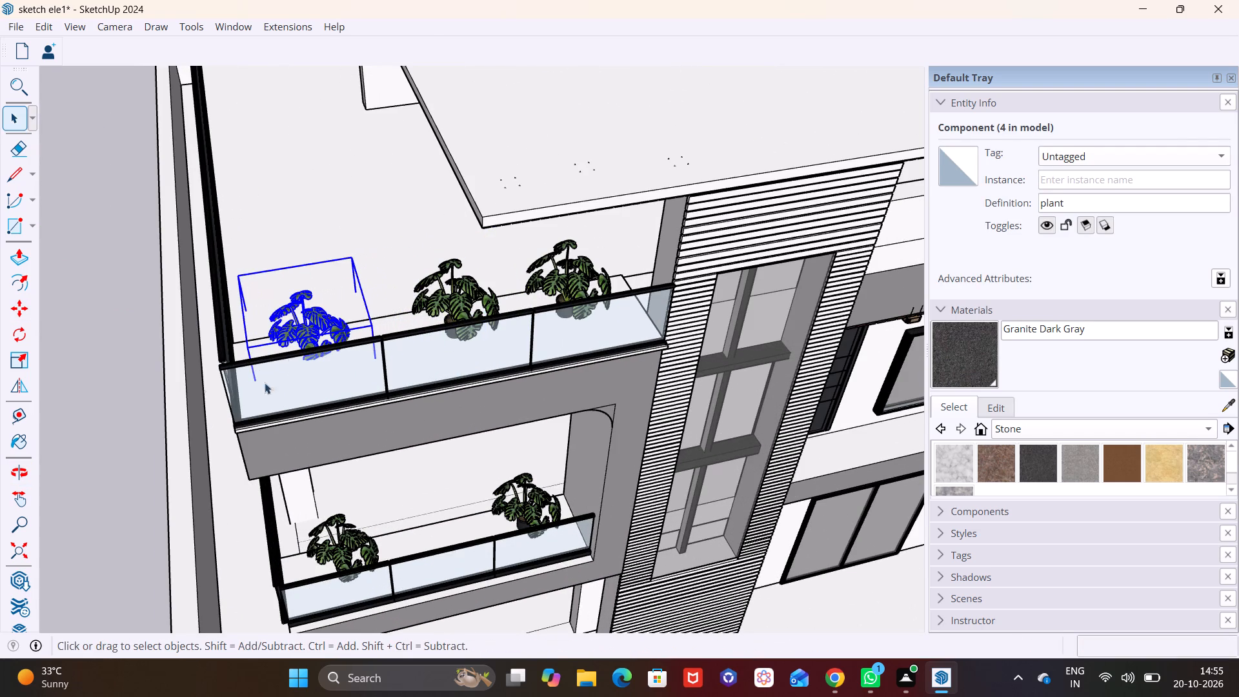
click(141, 392)
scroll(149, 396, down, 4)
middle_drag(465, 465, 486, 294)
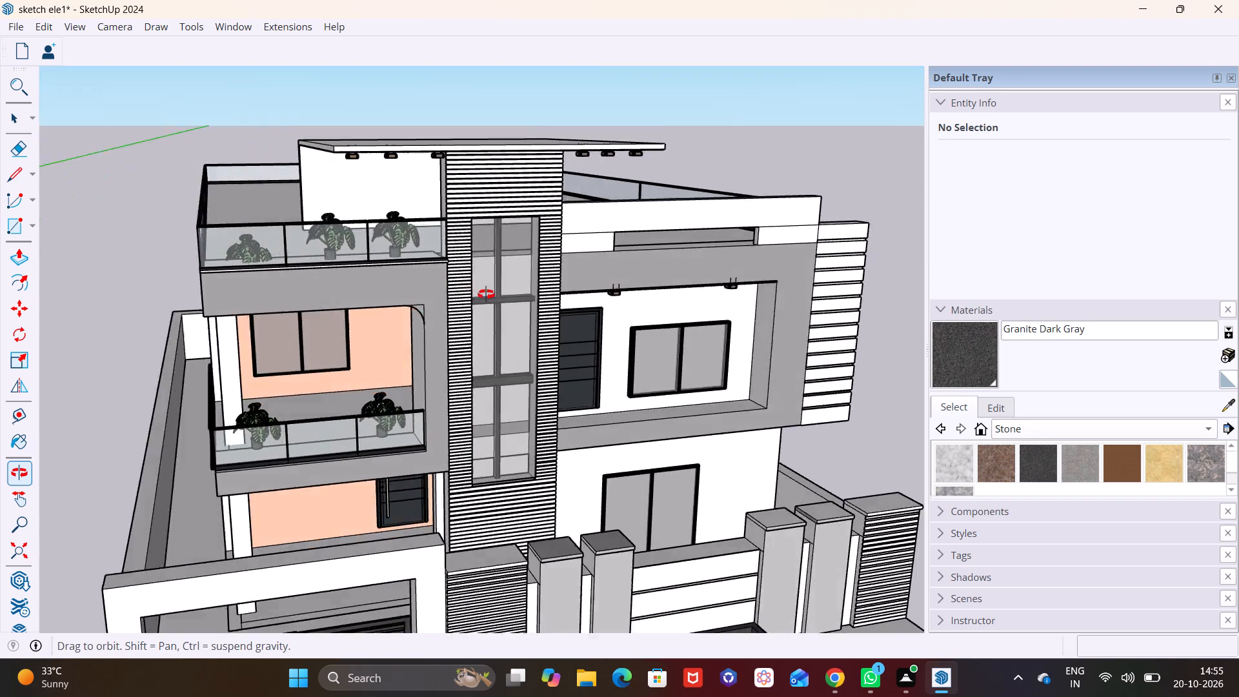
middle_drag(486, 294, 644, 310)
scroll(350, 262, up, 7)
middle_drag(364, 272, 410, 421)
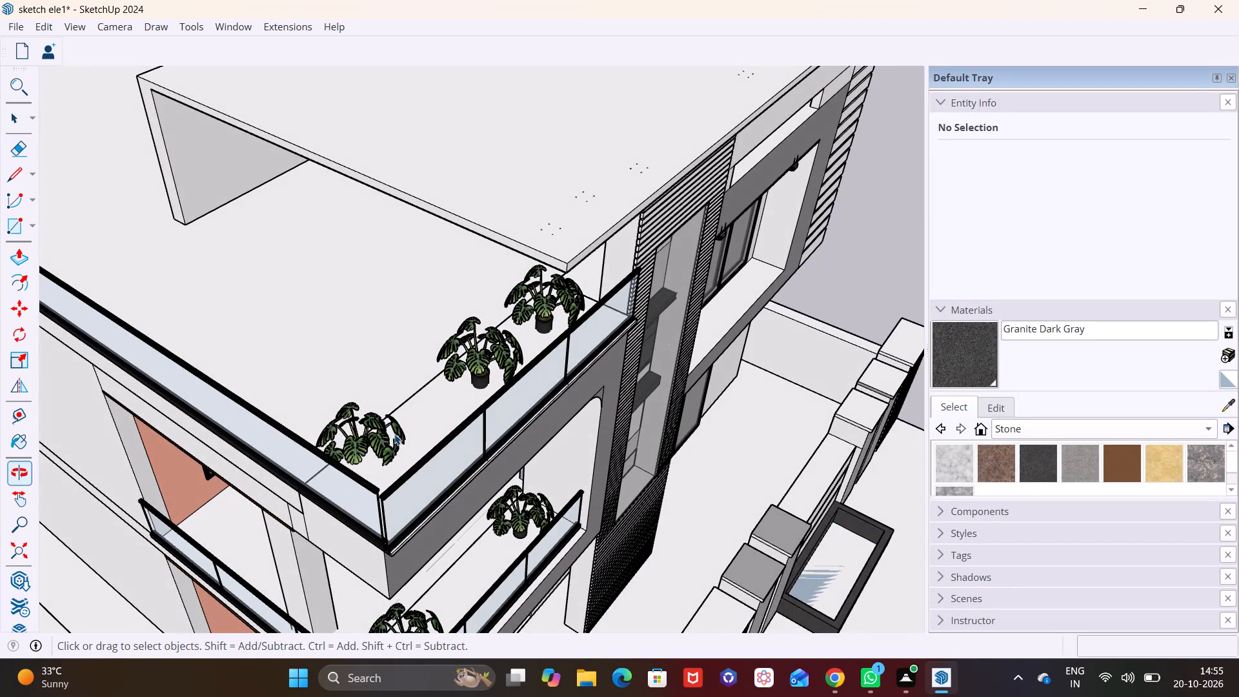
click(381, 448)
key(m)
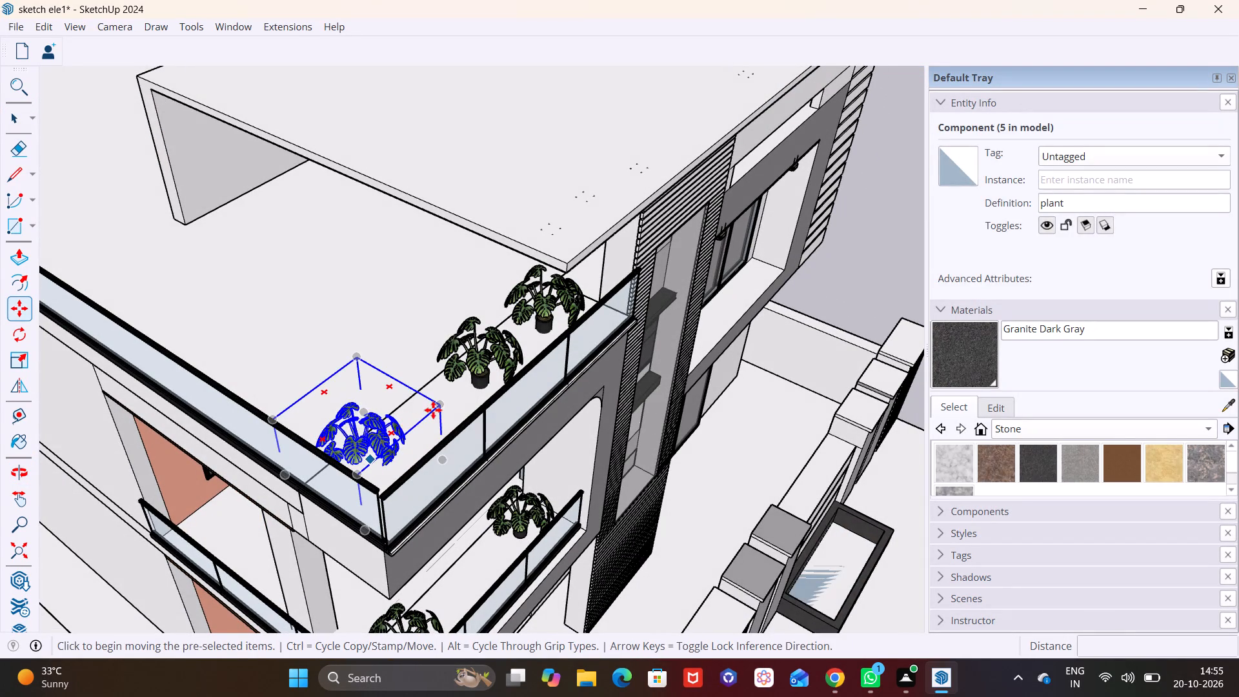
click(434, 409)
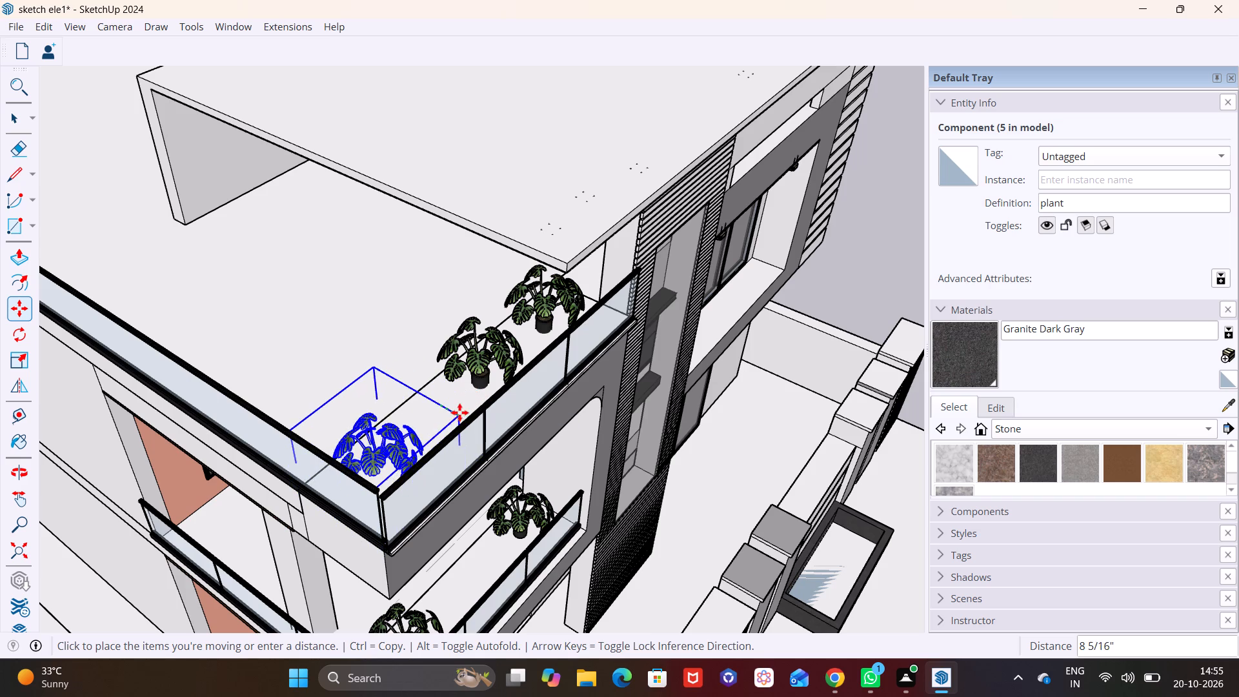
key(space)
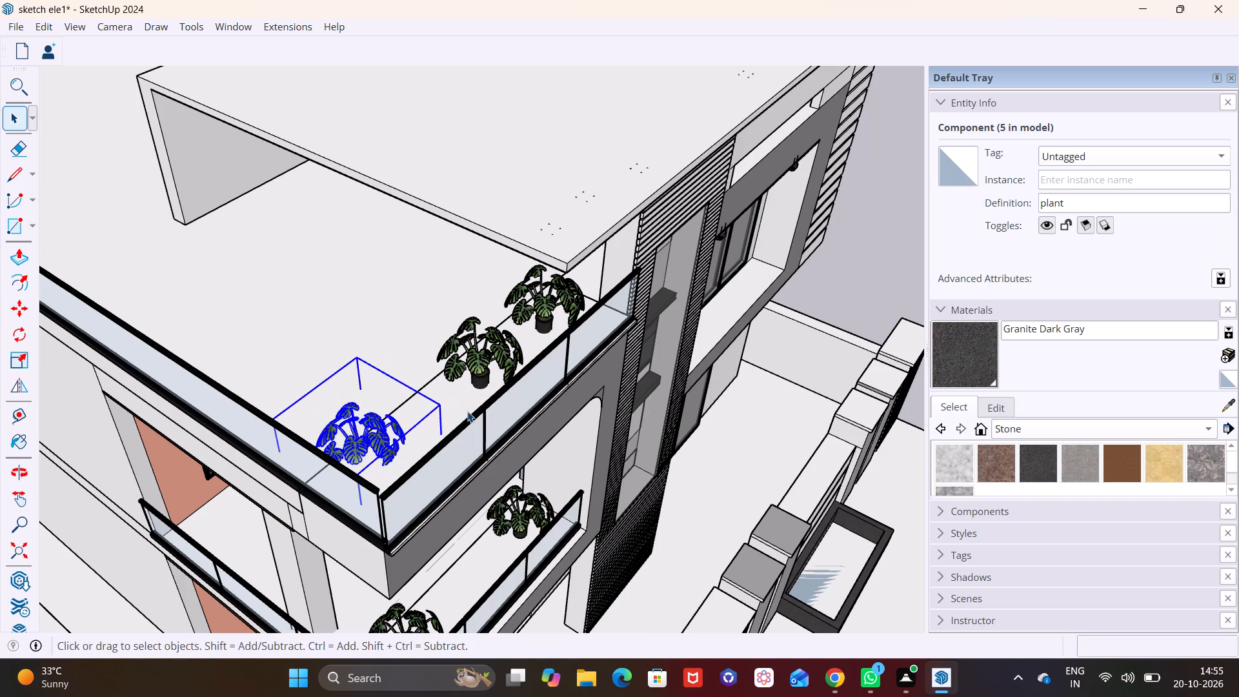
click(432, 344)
Move the terrace's monstera nearest the open railing corner about 5 inches along the front railing.
middle_drag(423, 401, 387, 267)
scroll(306, 248, up, 2)
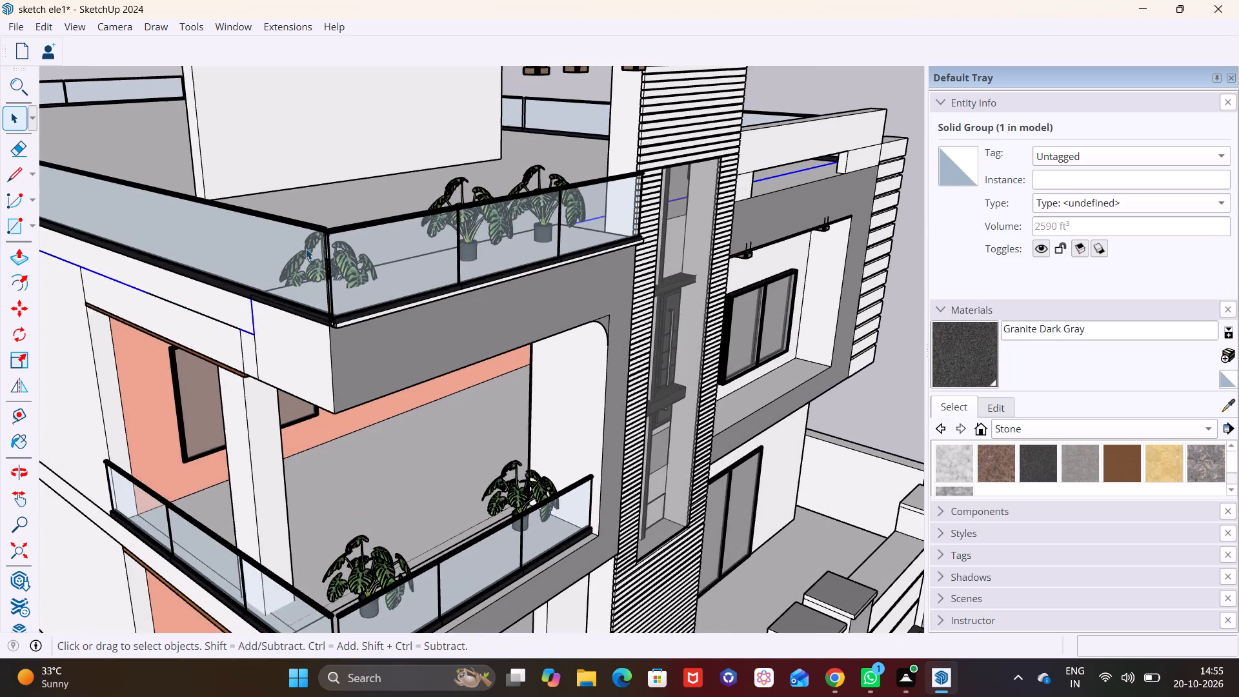
scroll(306, 248, up, 4)
middle_drag(327, 294, 523, 441)
middle_drag(536, 423, 496, 422)
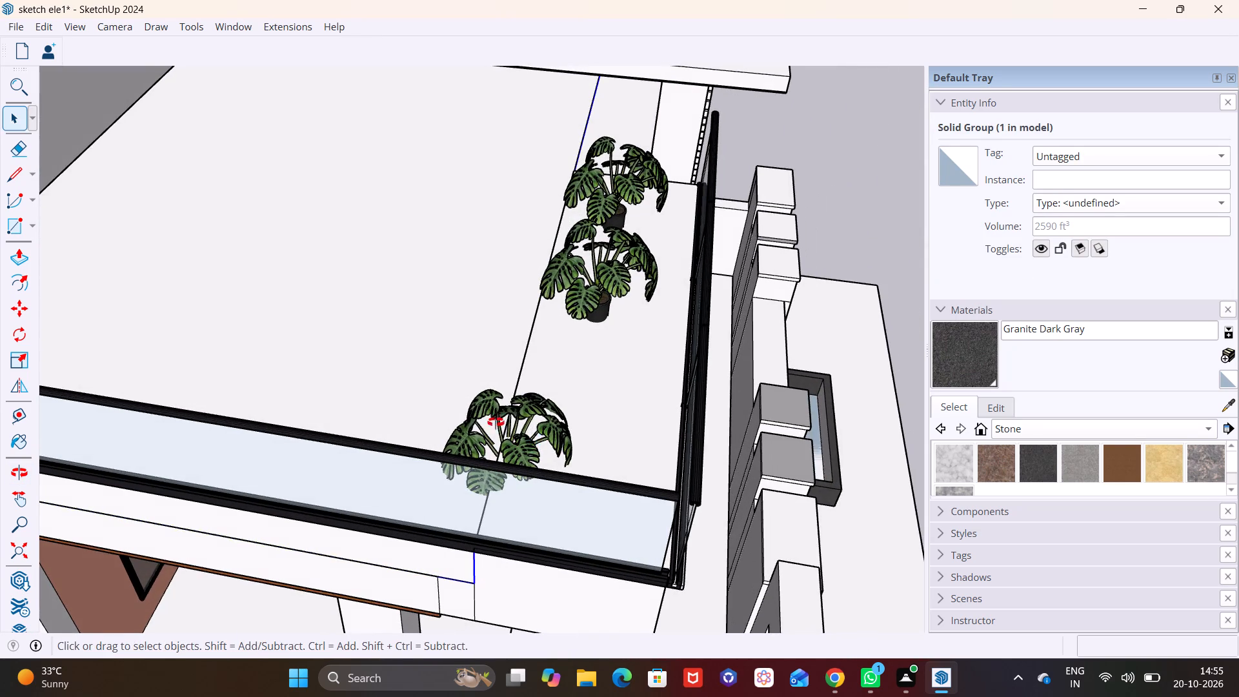
middle_drag(496, 422, 279, 425)
click(239, 369)
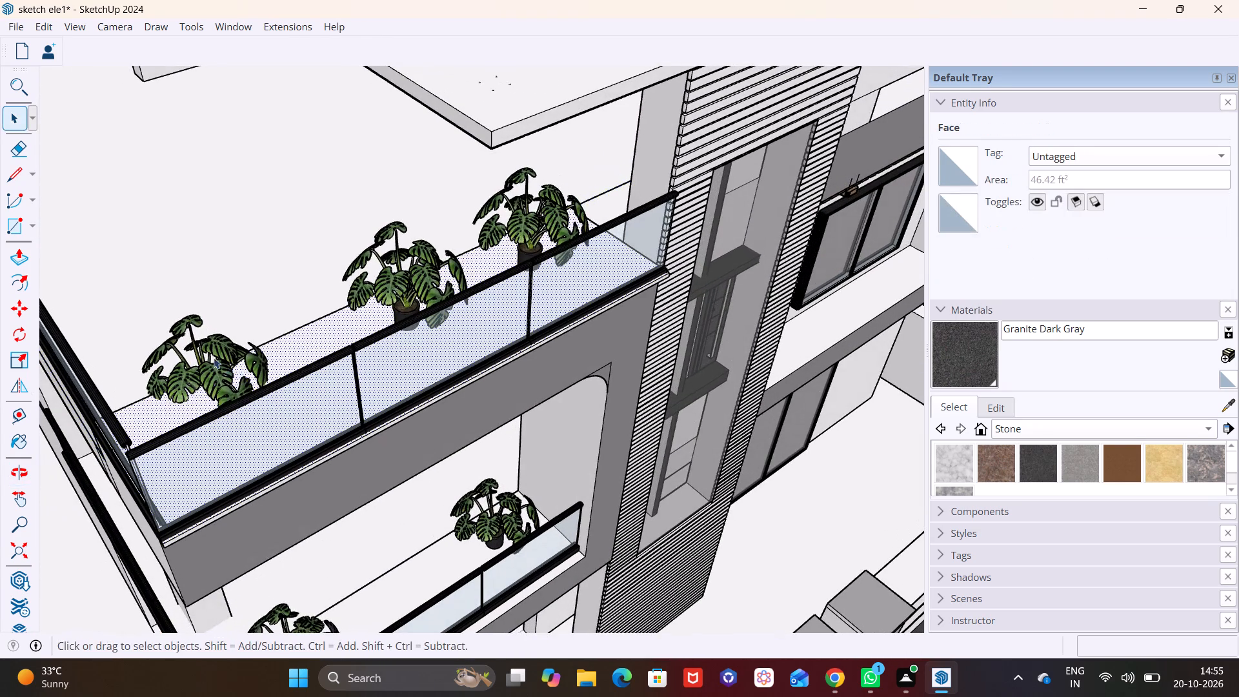
click(214, 357)
key(m)
click(237, 357)
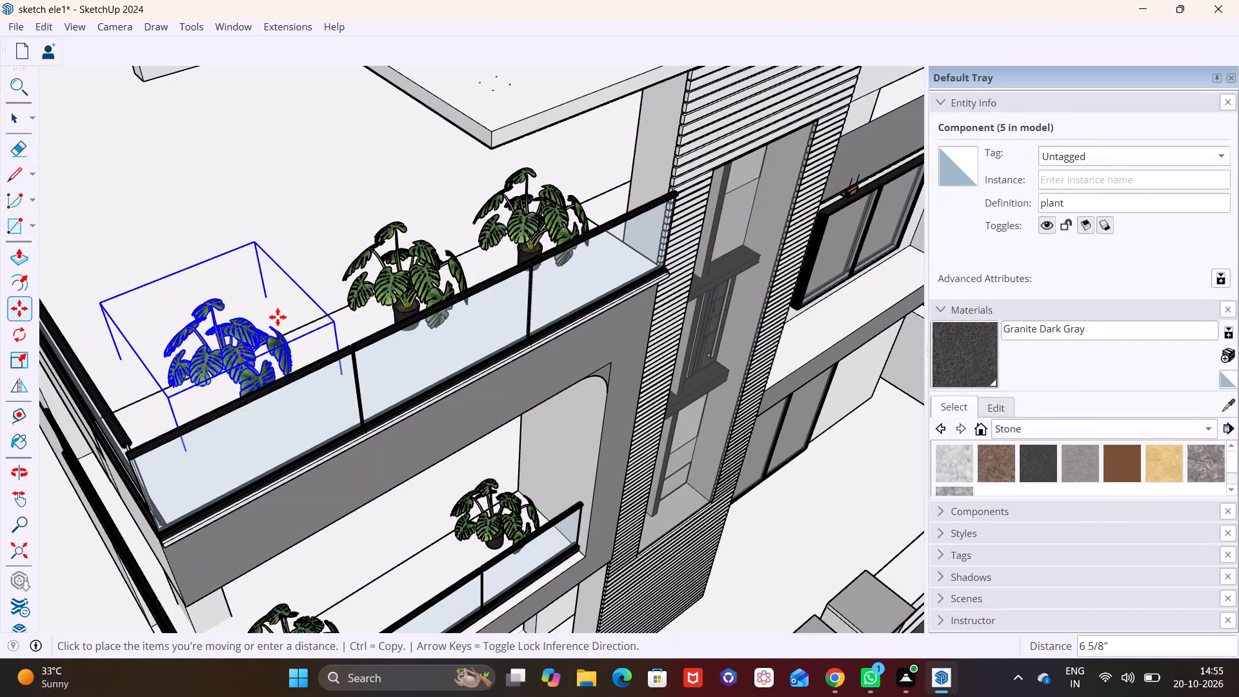
click(261, 355)
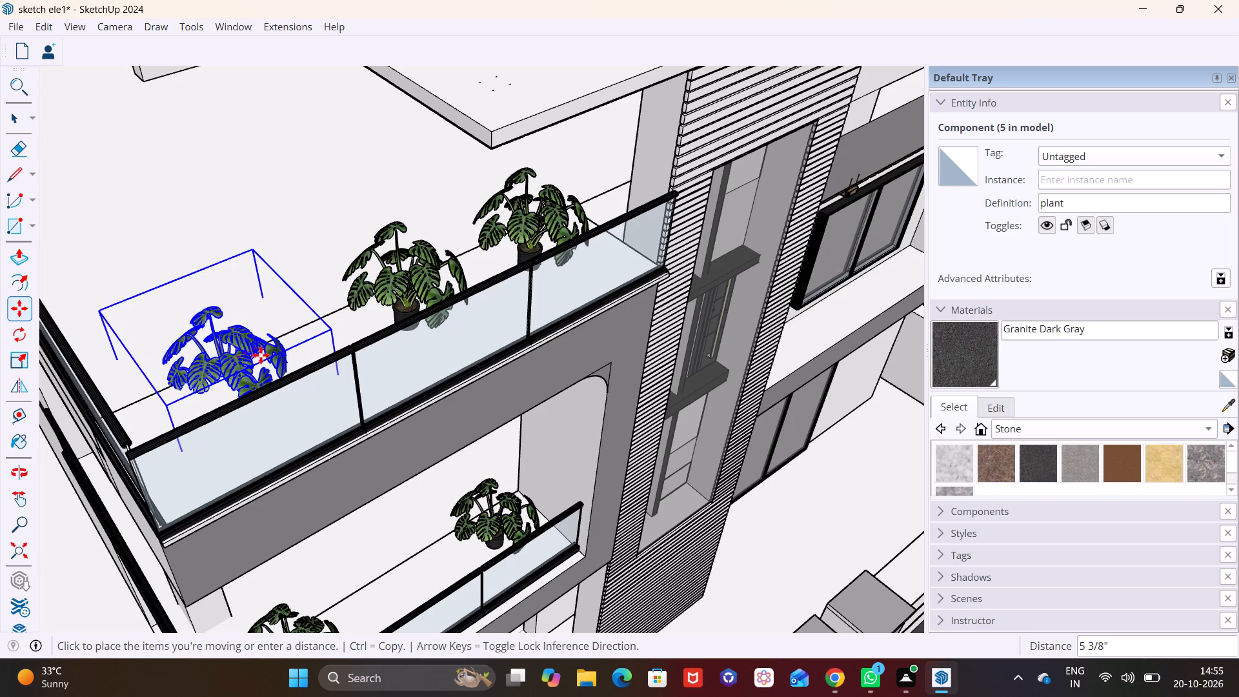
key(space)
click(254, 425)
Raise the terrace's corner monstera about 2' 2" so its pot stands on the terrace floor.
middle_drag(259, 428, 301, 282)
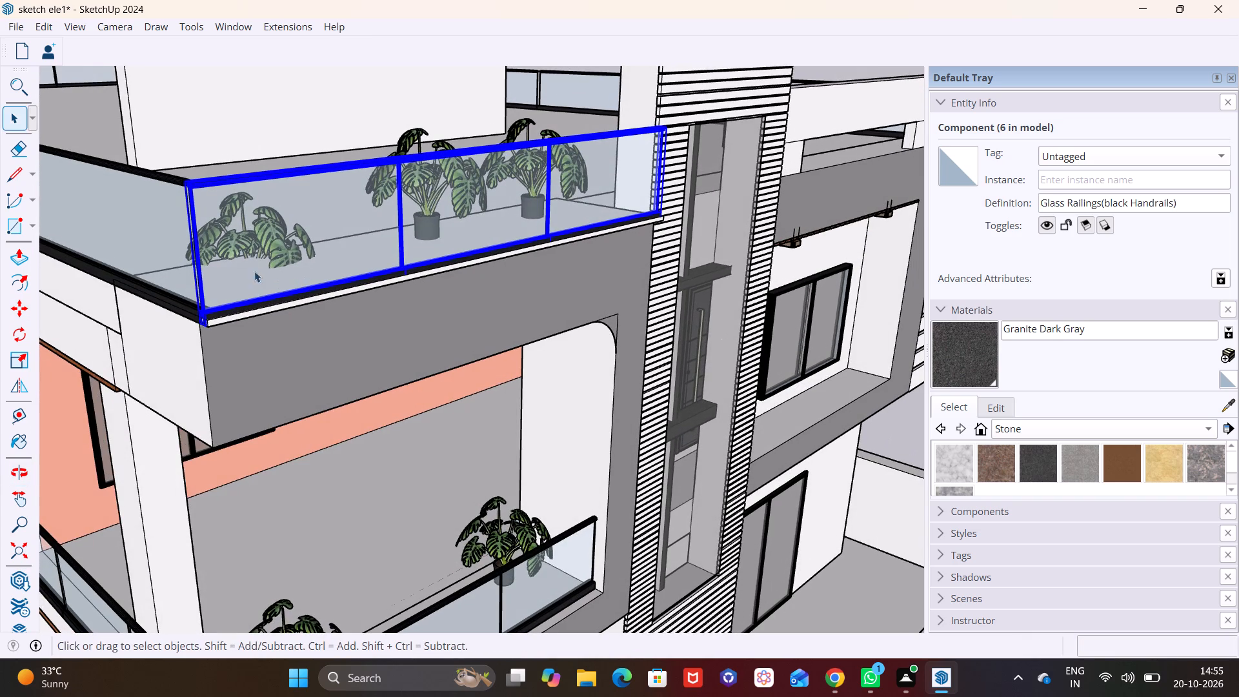
middle_drag(267, 263, 284, 268)
shift+middle_drag(288, 270, 399, 426)
middle_drag(352, 310, 367, 419)
scroll(367, 419, down, 1)
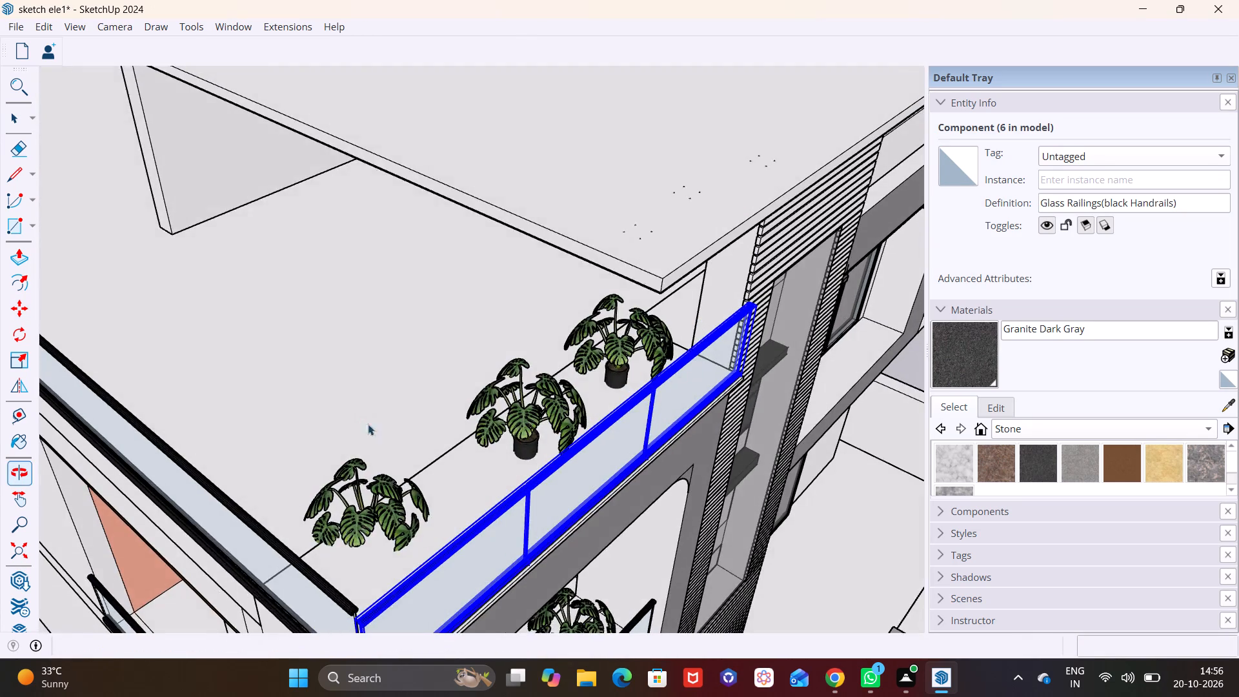
click(371, 505)
middle_drag(381, 485, 445, 338)
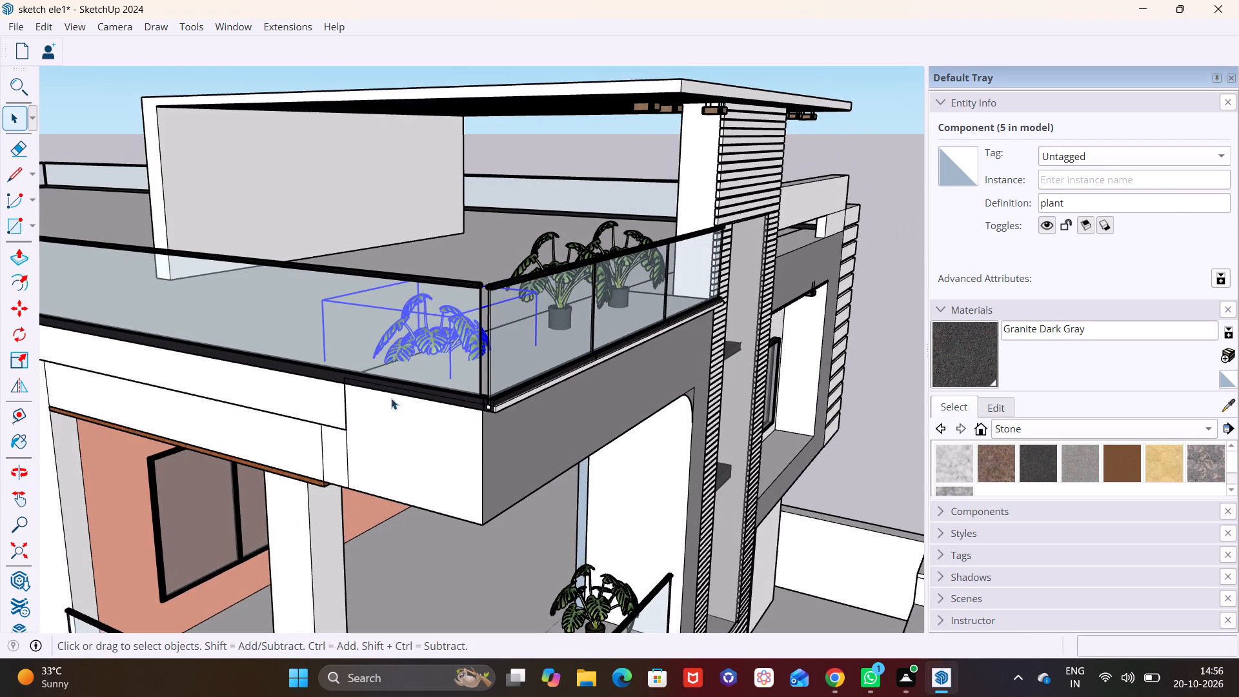
key(m)
click(331, 406)
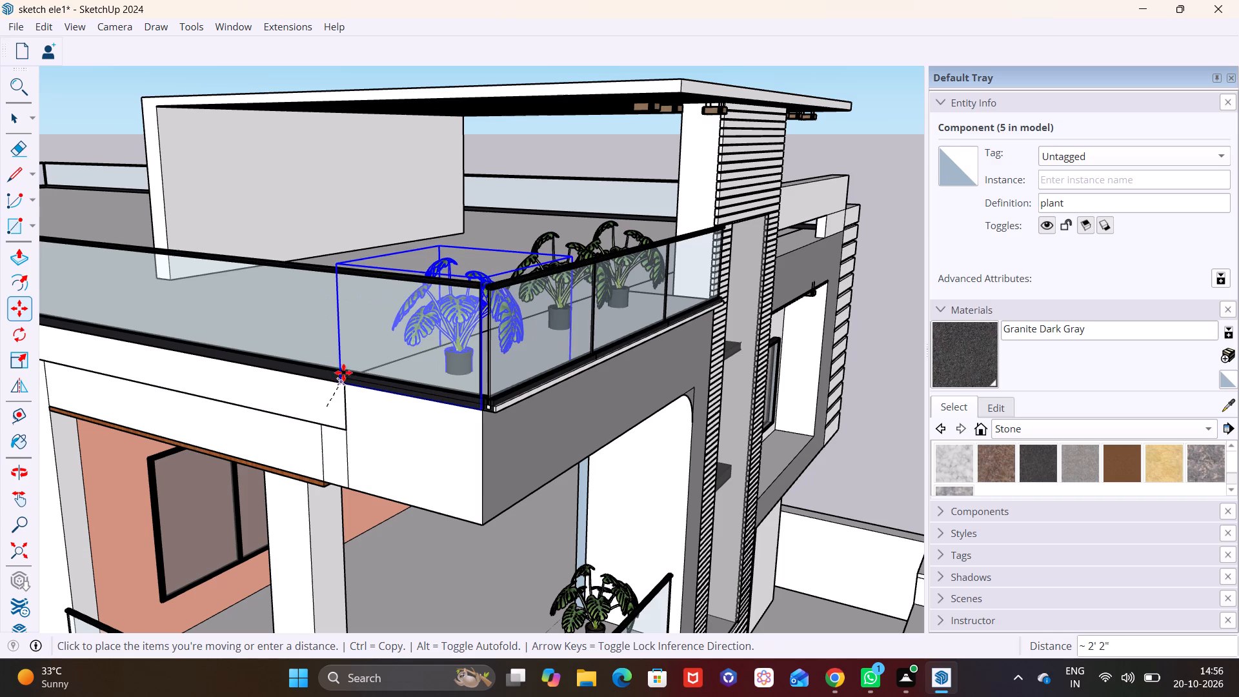
click(345, 367)
key(space)
drag(384, 574, 411, 560)
Examine the front elevation and the empty granite planter box at the boundary wall.
scroll(423, 526, down, 7)
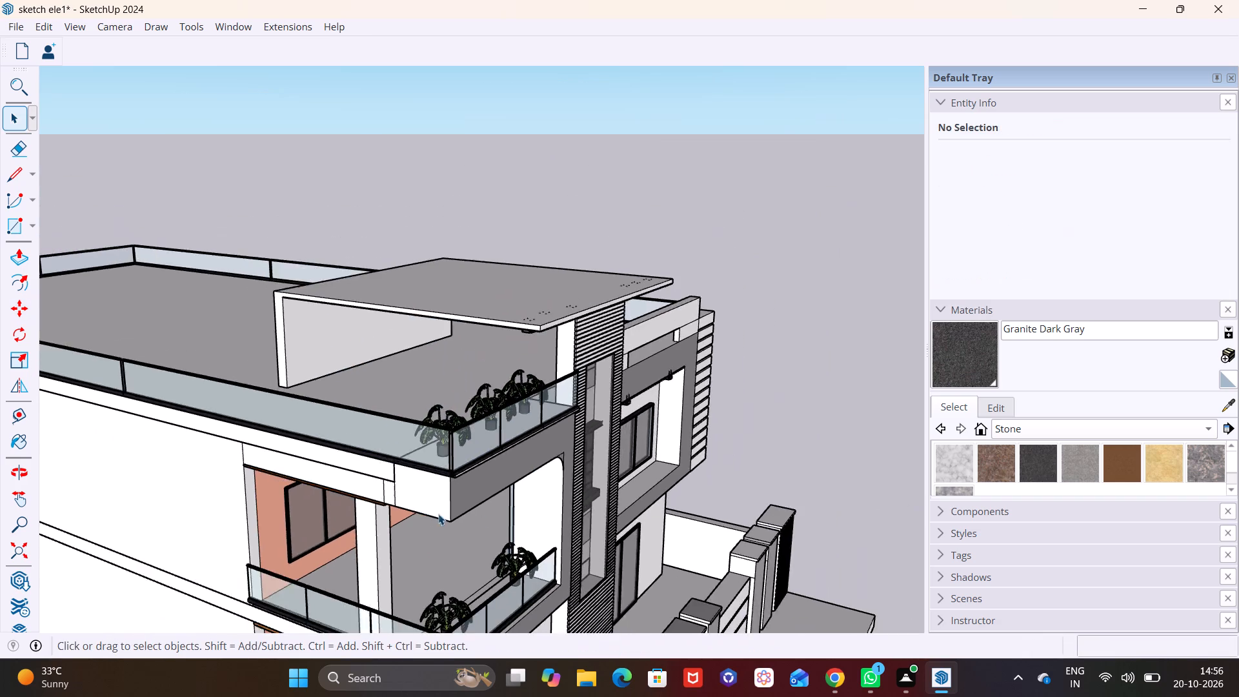
middle_drag(497, 507, 210, 439)
scroll(254, 423, down, 5)
shift+middle_drag(385, 456, 346, 271)
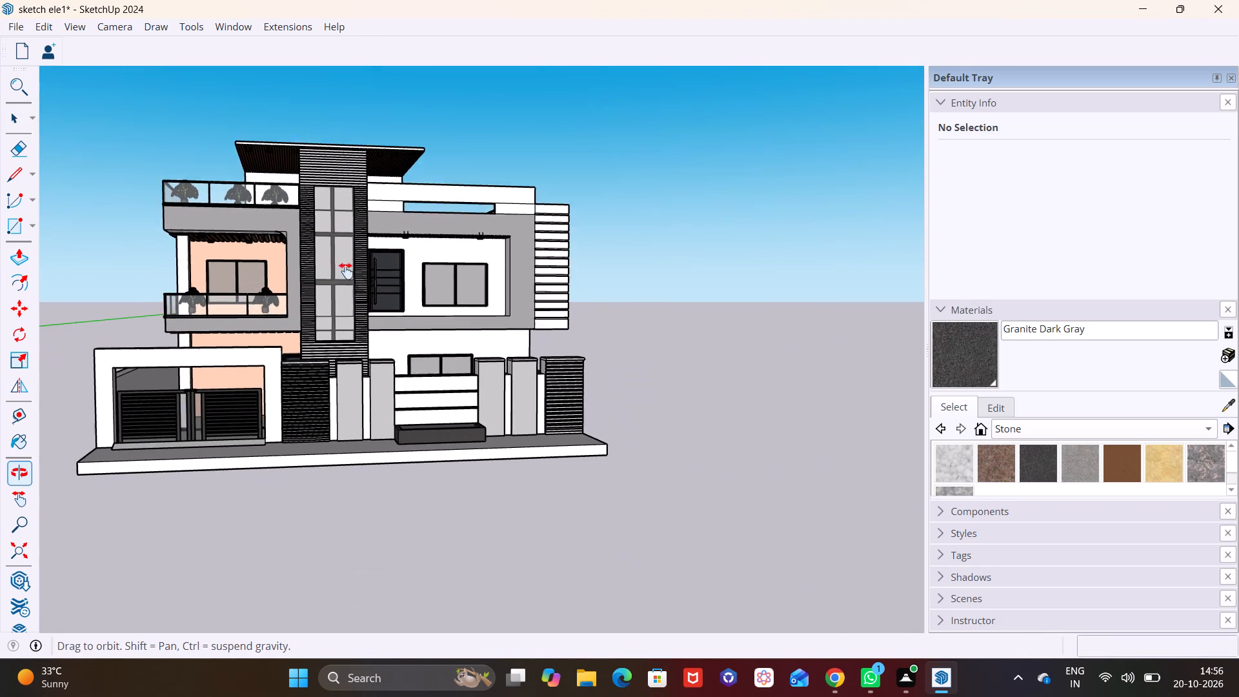
shift+middle_drag(346, 271, 345, 270)
scroll(479, 459, up, 2)
middle_drag(444, 402, 405, 483)
scroll(414, 437, up, 7)
shift+middle_drag(423, 452, 441, 467)
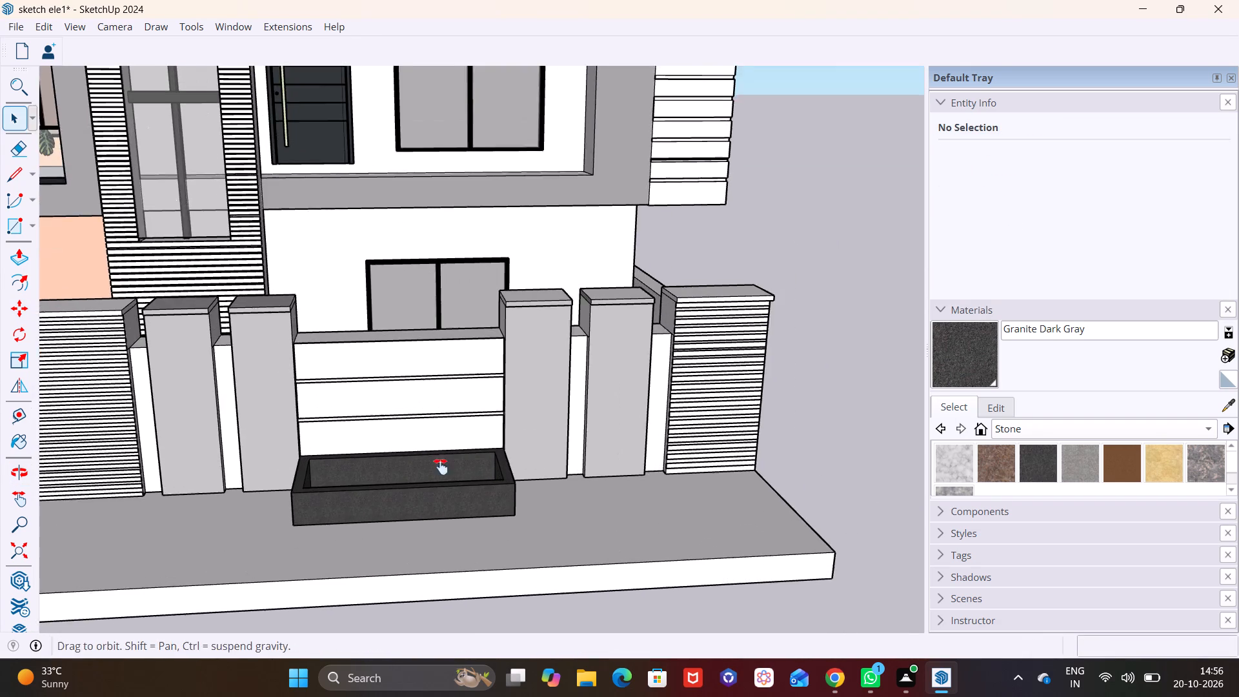
shift+middle_drag(441, 467, 489, 476)
Load the hanging green climber model named "plant" from the 3D Warehouse plants results directly into the model.
click(241, 28)
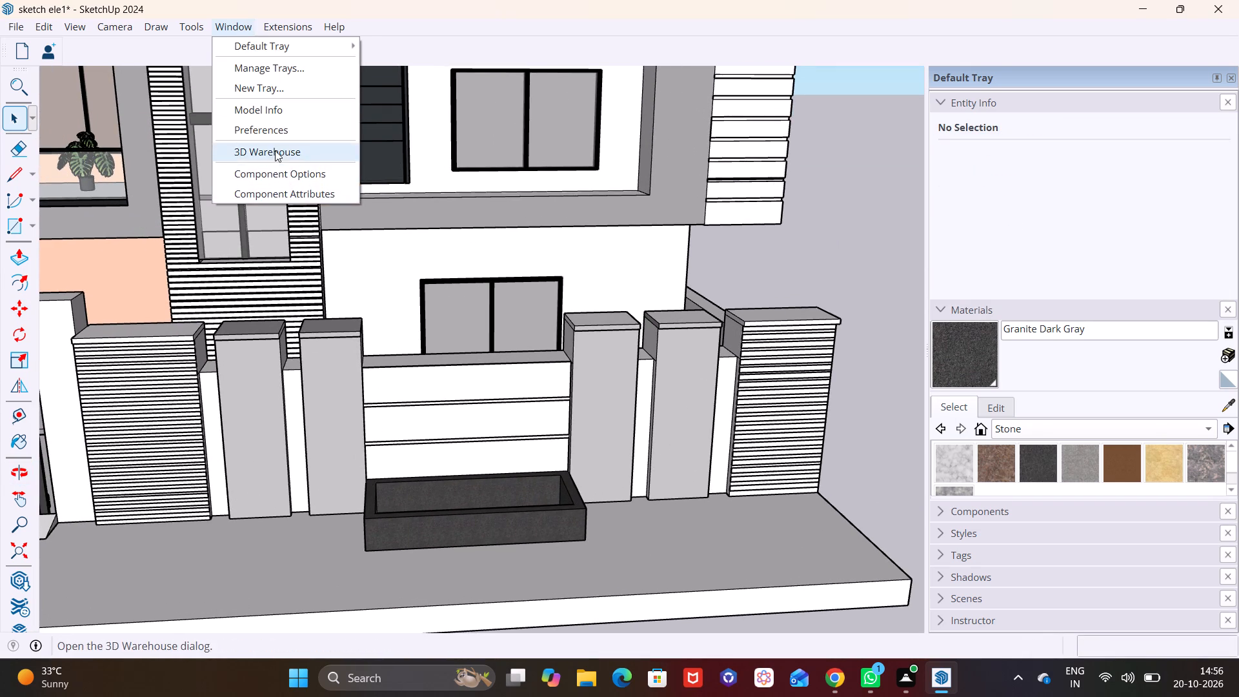
click(275, 150)
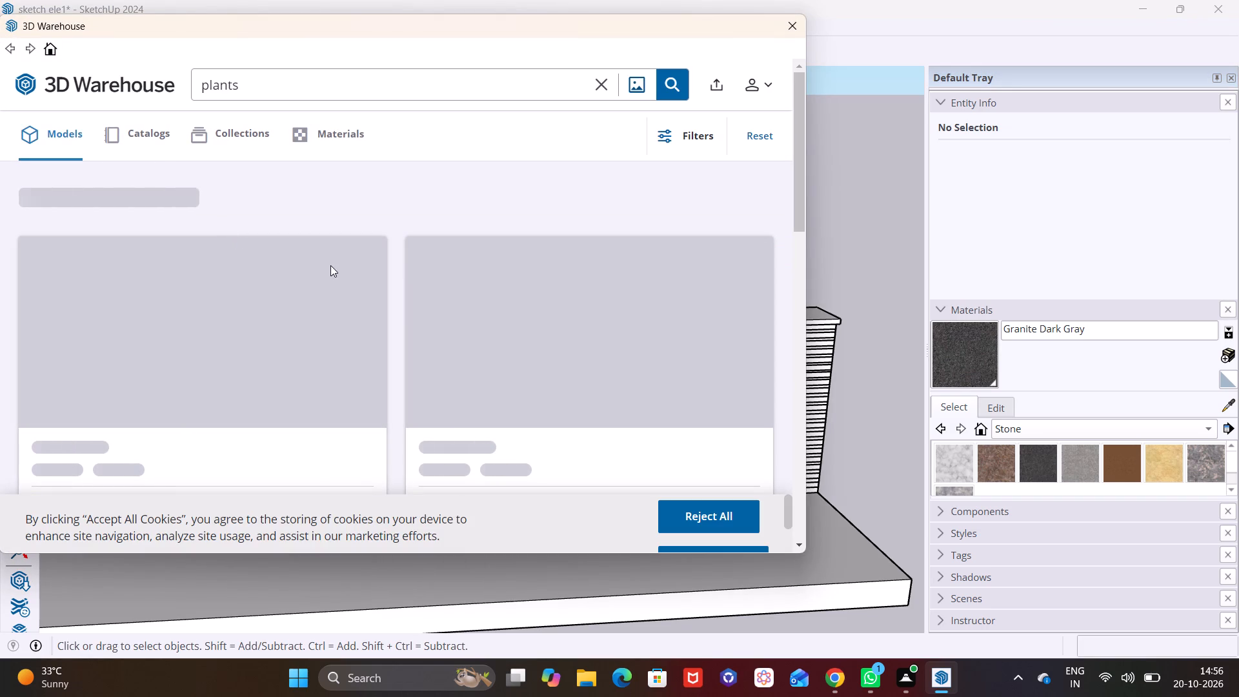
scroll(347, 278, down, 5)
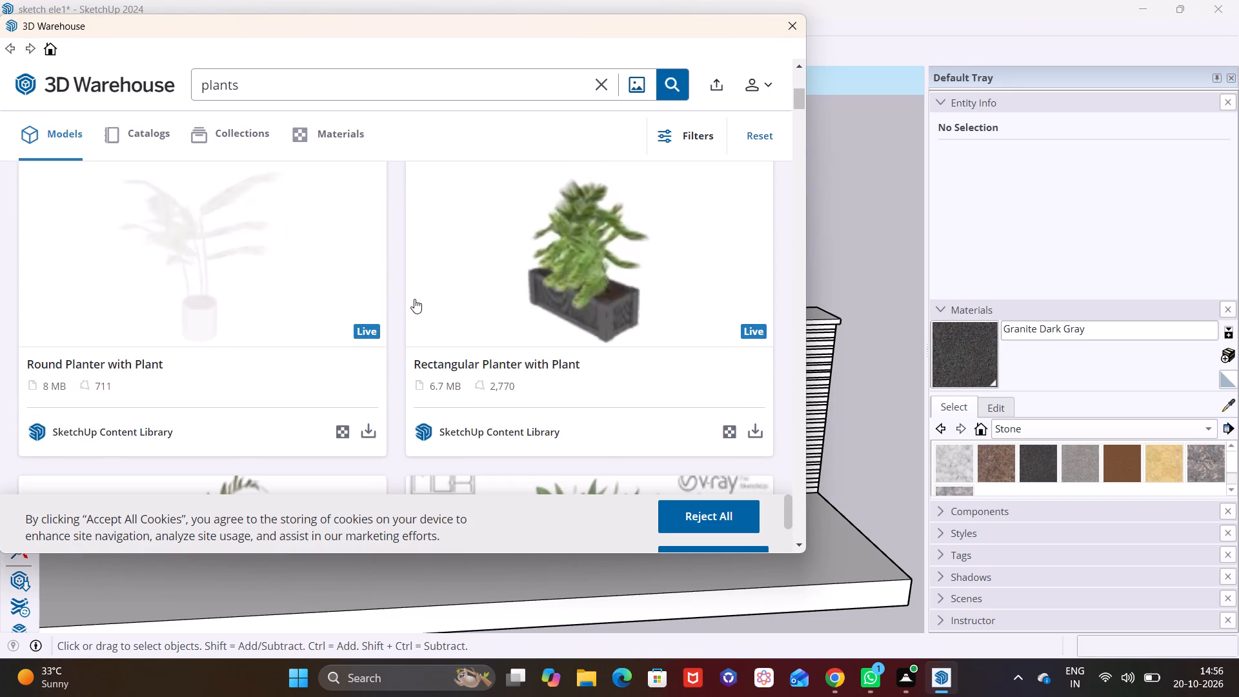
scroll(414, 299, down, 3)
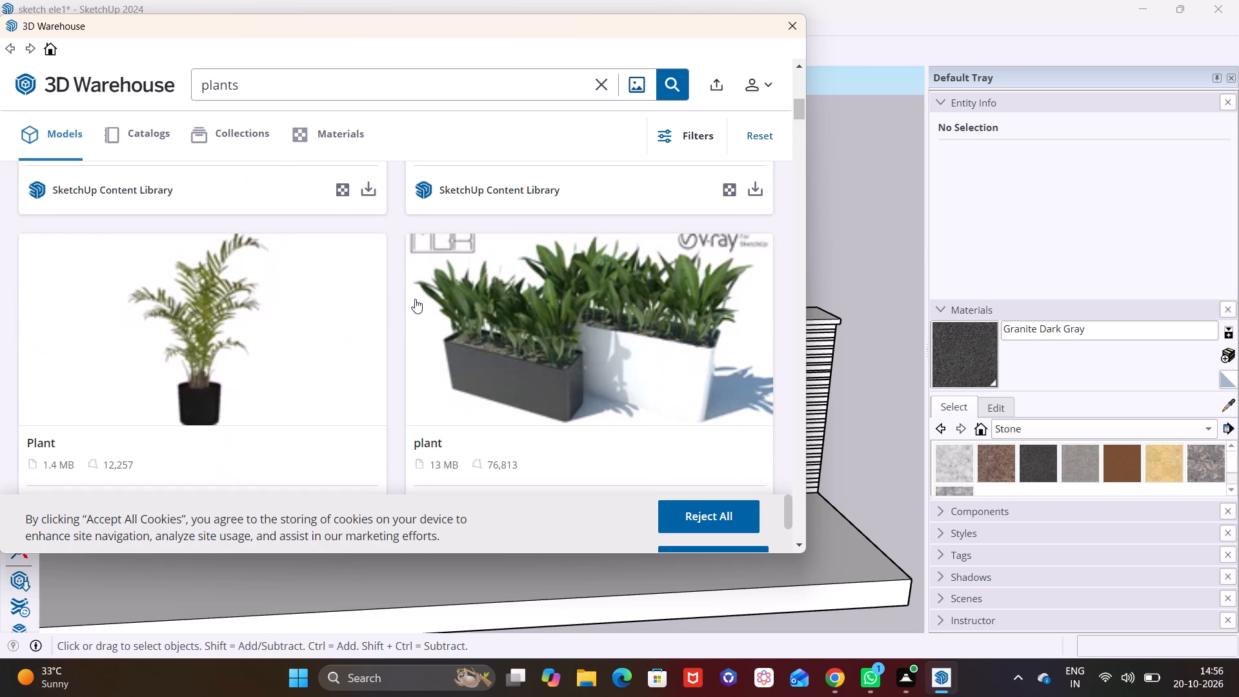
scroll(415, 299, down, 8)
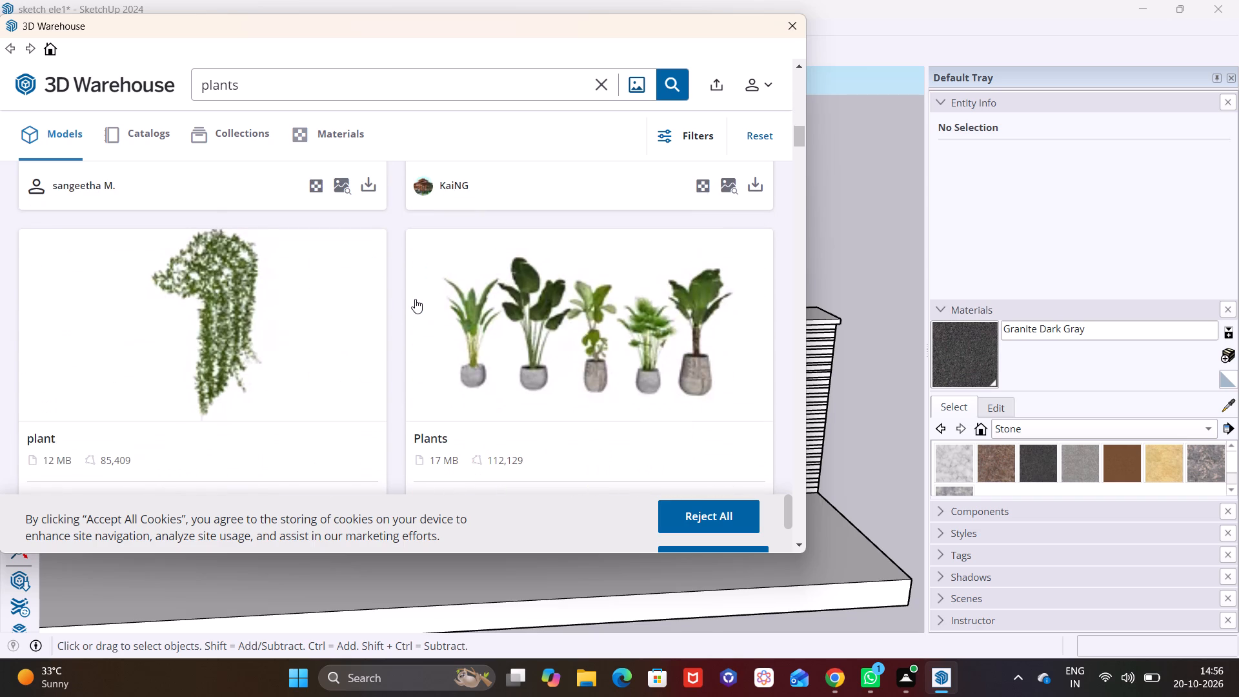
click(233, 296)
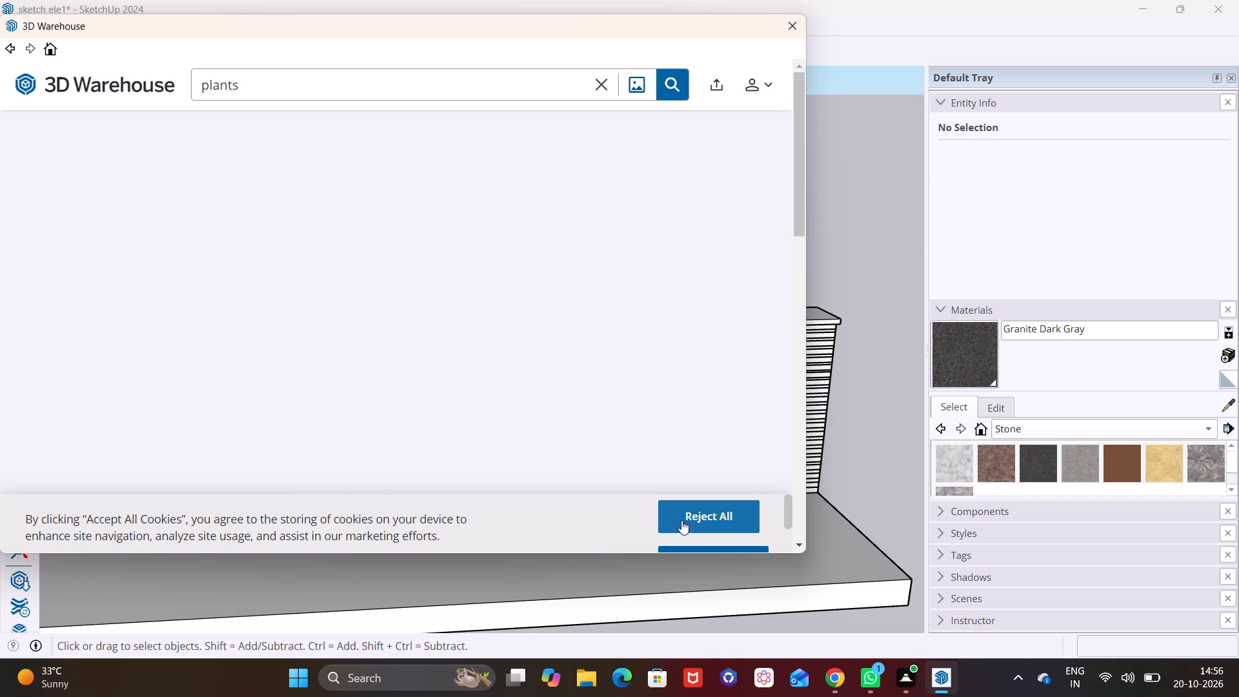
scroll(572, 354, down, 8)
click(686, 339)
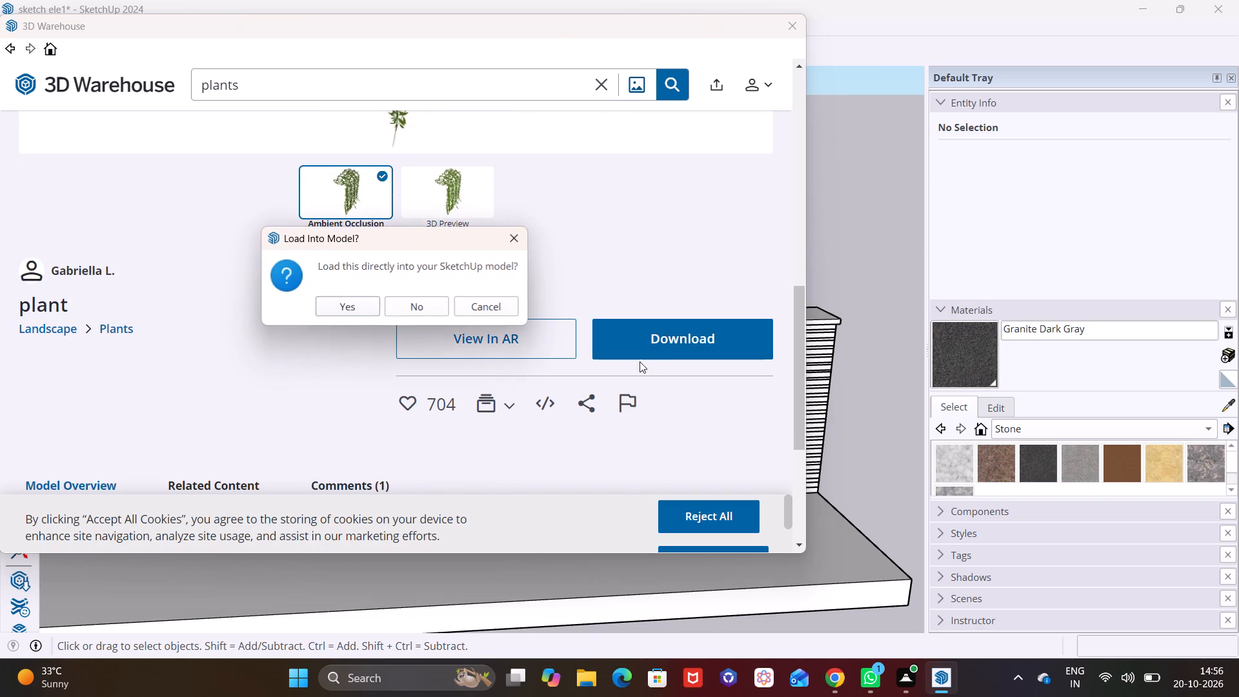
click(339, 301)
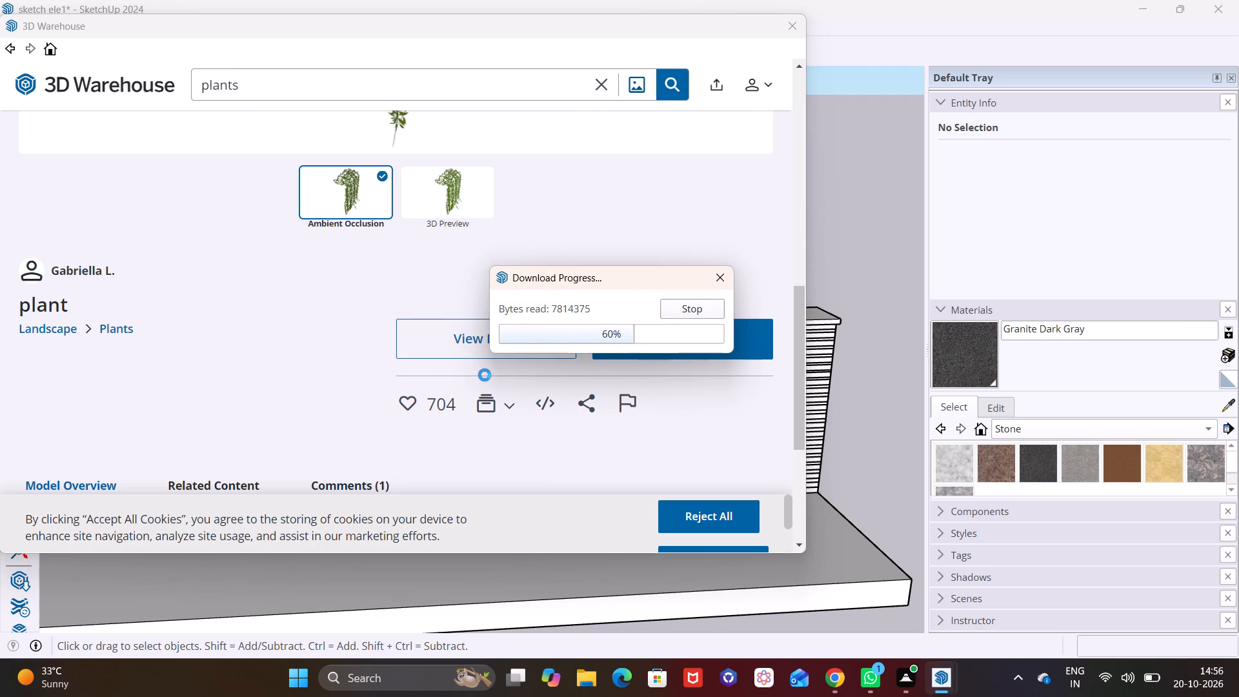
scroll(555, 384, down, 4)
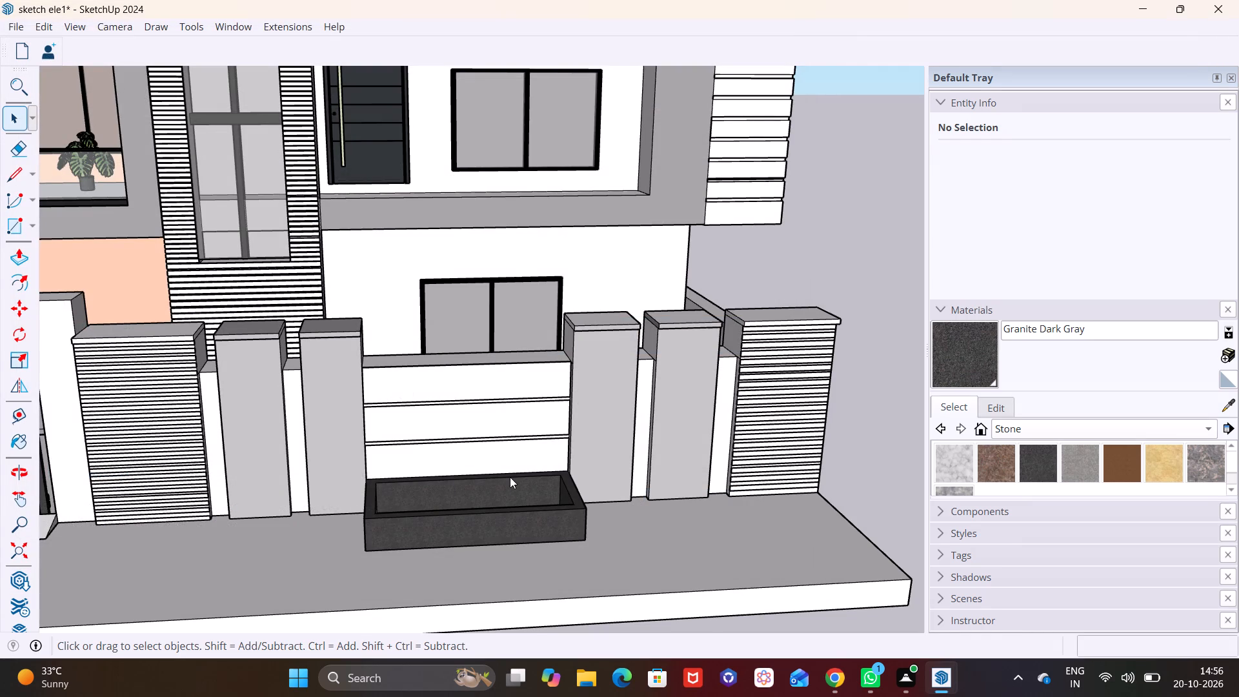
middle_drag(499, 474, 442, 336)
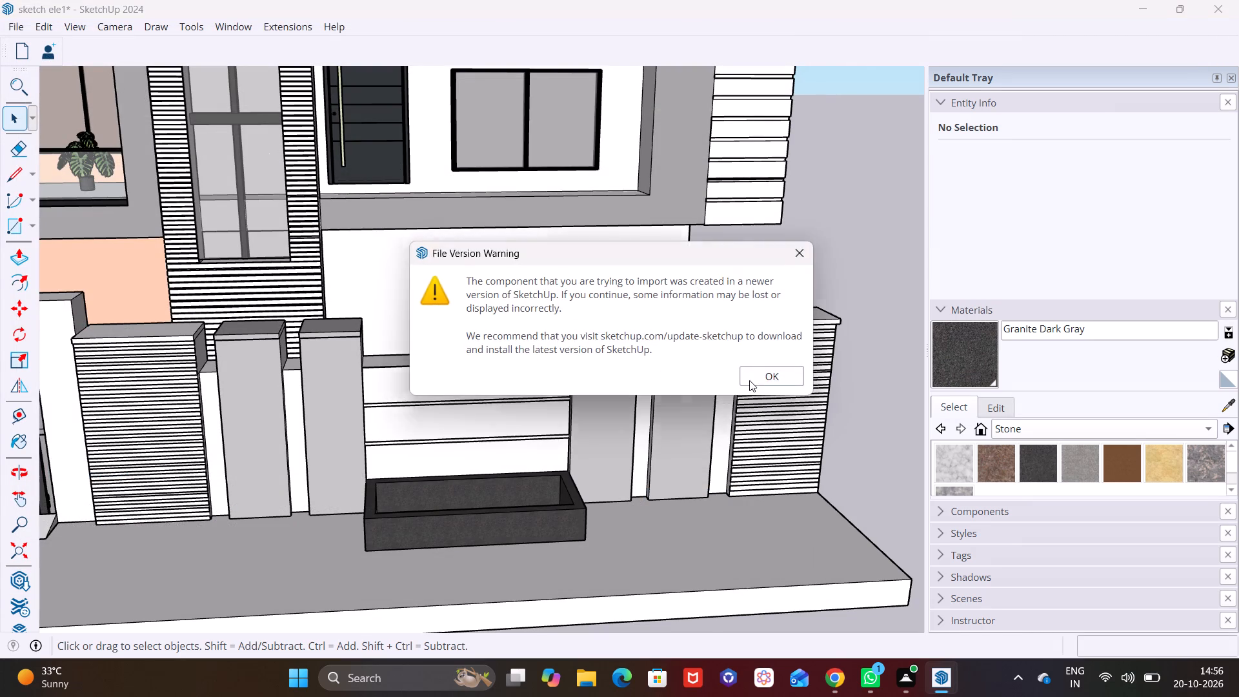
click(758, 378)
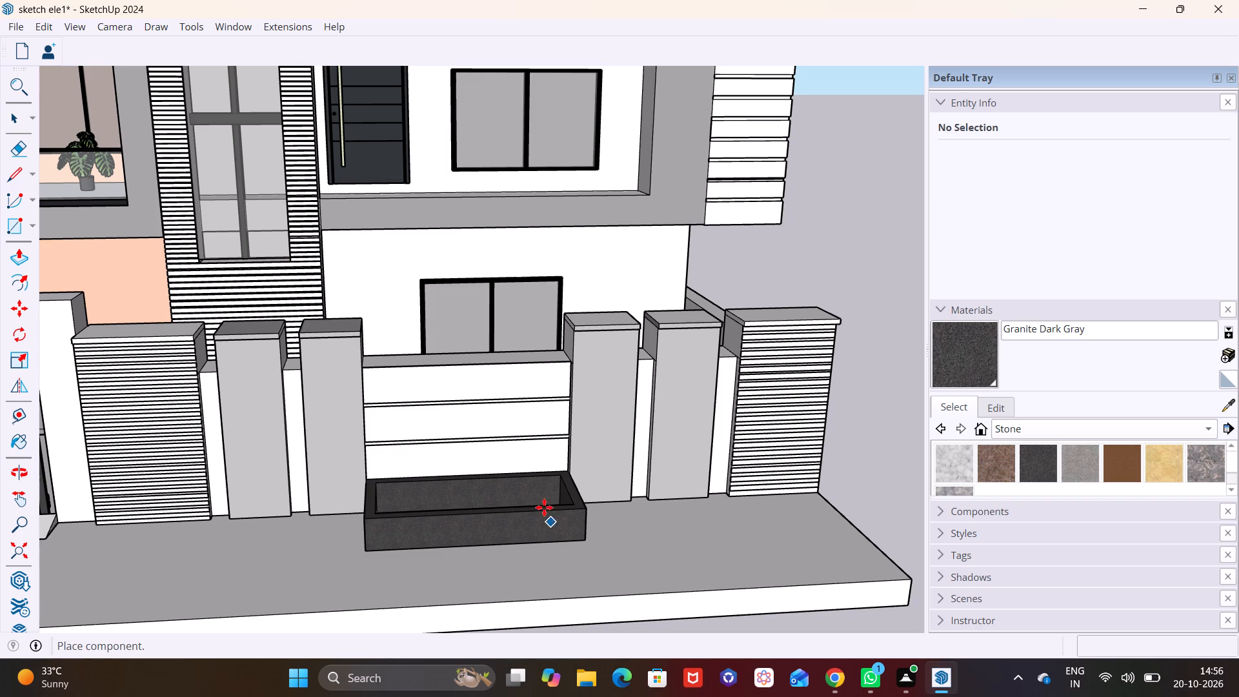
Place the climbing plant component inside the dark granite planter box in front of the boundary wall.
scroll(607, 479, down, 2)
scroll(823, 432, down, 6)
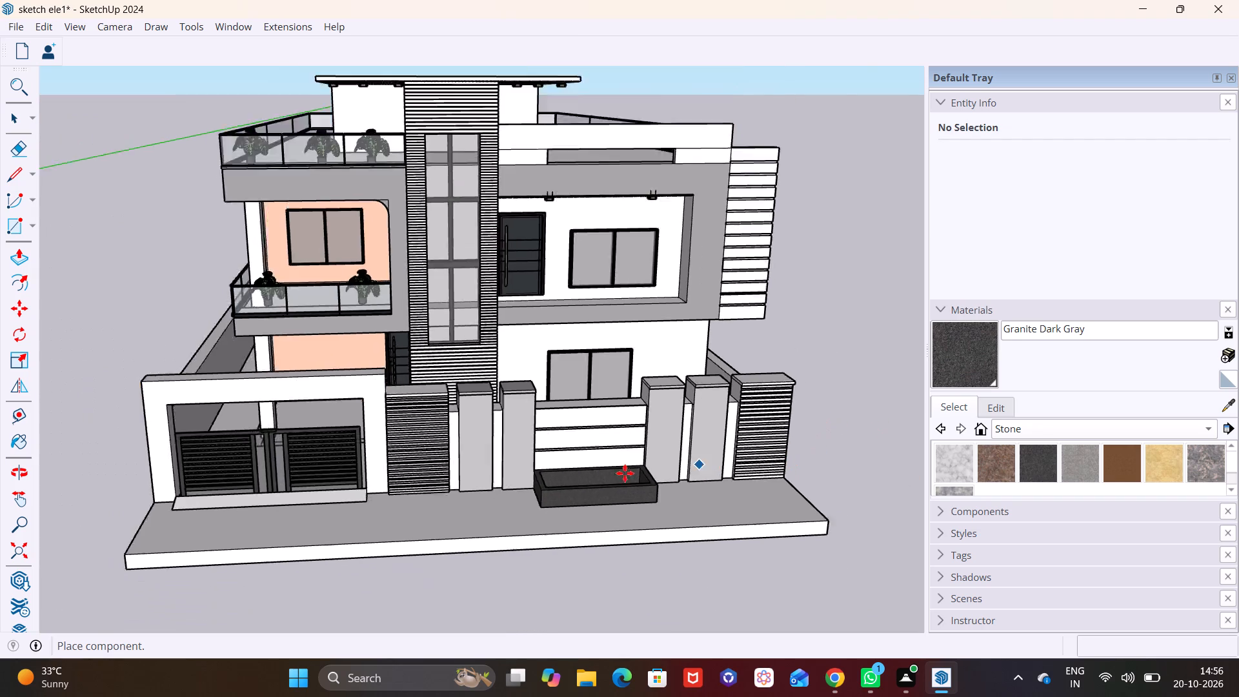
scroll(625, 473, down, 5)
scroll(248, 380, down, 7)
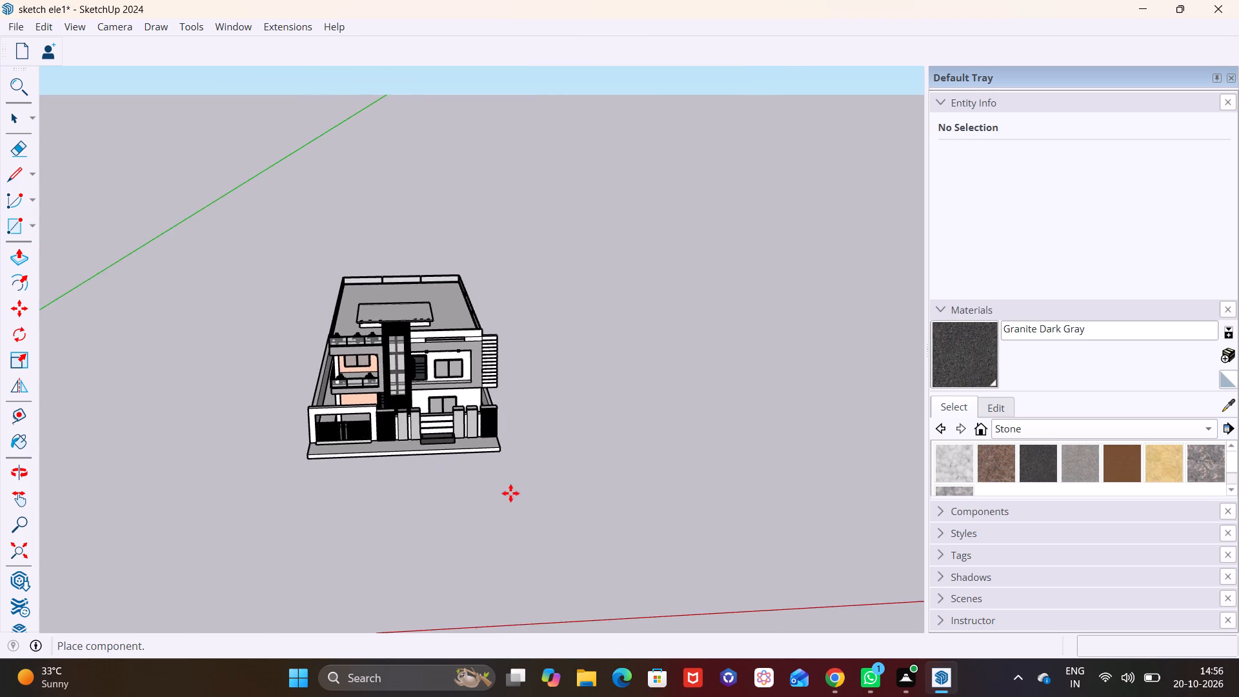
scroll(454, 450, up, 20)
scroll(454, 450, up, 4)
scroll(391, 401, up, 6)
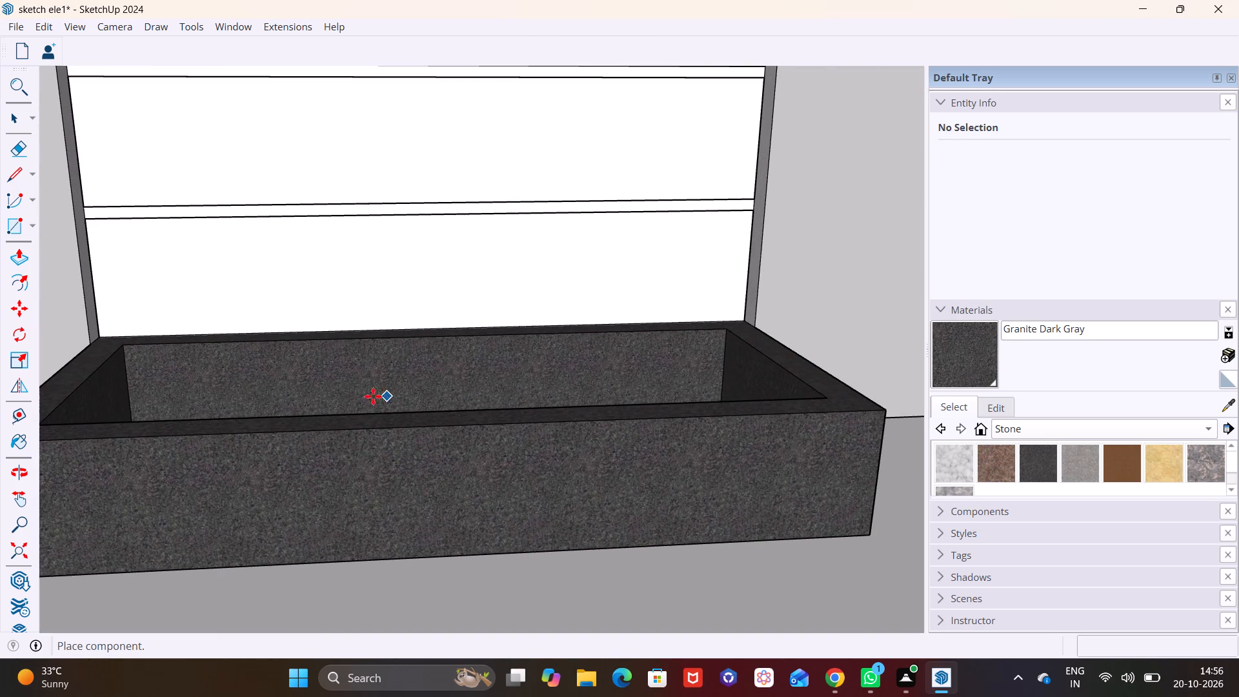
click(354, 396)
scroll(525, 401, down, 12)
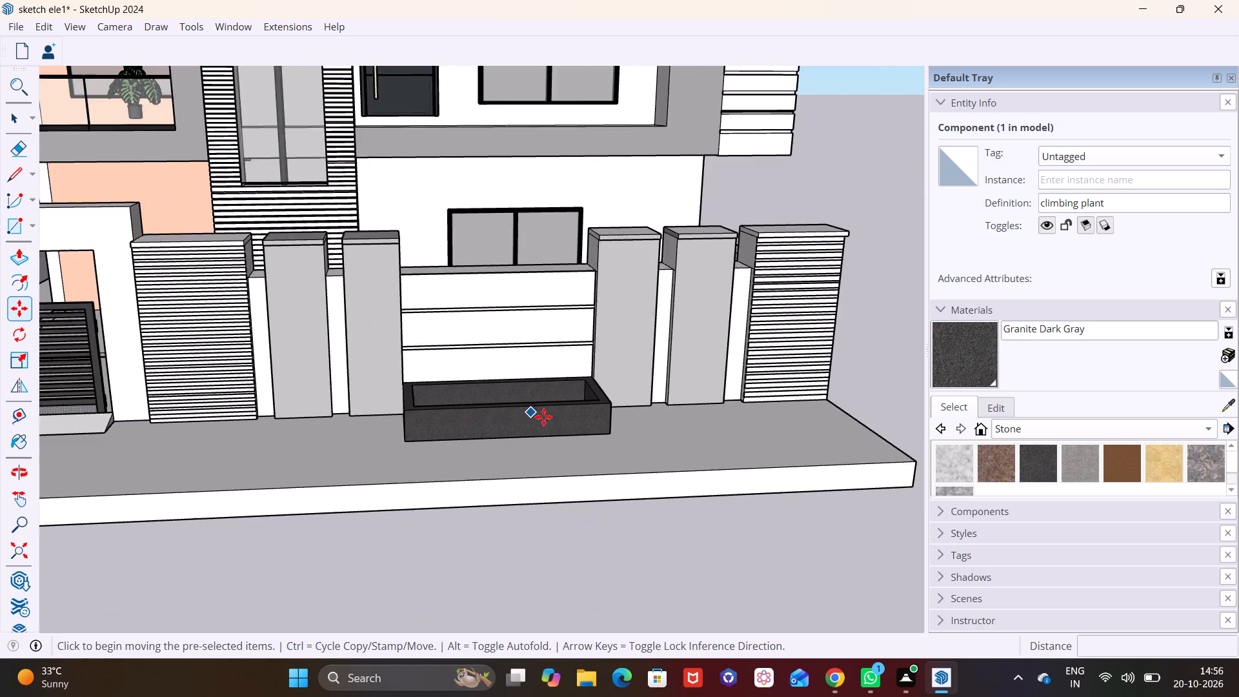
scroll(543, 417, down, 14)
key(space)
click(743, 413)
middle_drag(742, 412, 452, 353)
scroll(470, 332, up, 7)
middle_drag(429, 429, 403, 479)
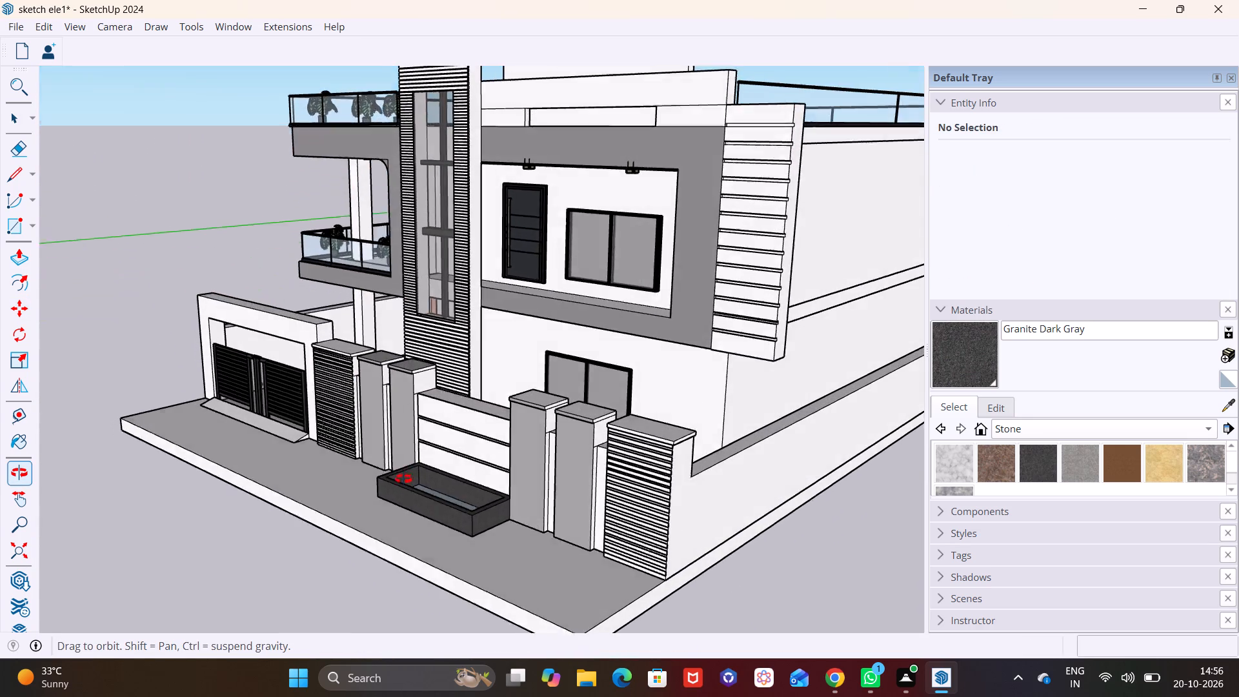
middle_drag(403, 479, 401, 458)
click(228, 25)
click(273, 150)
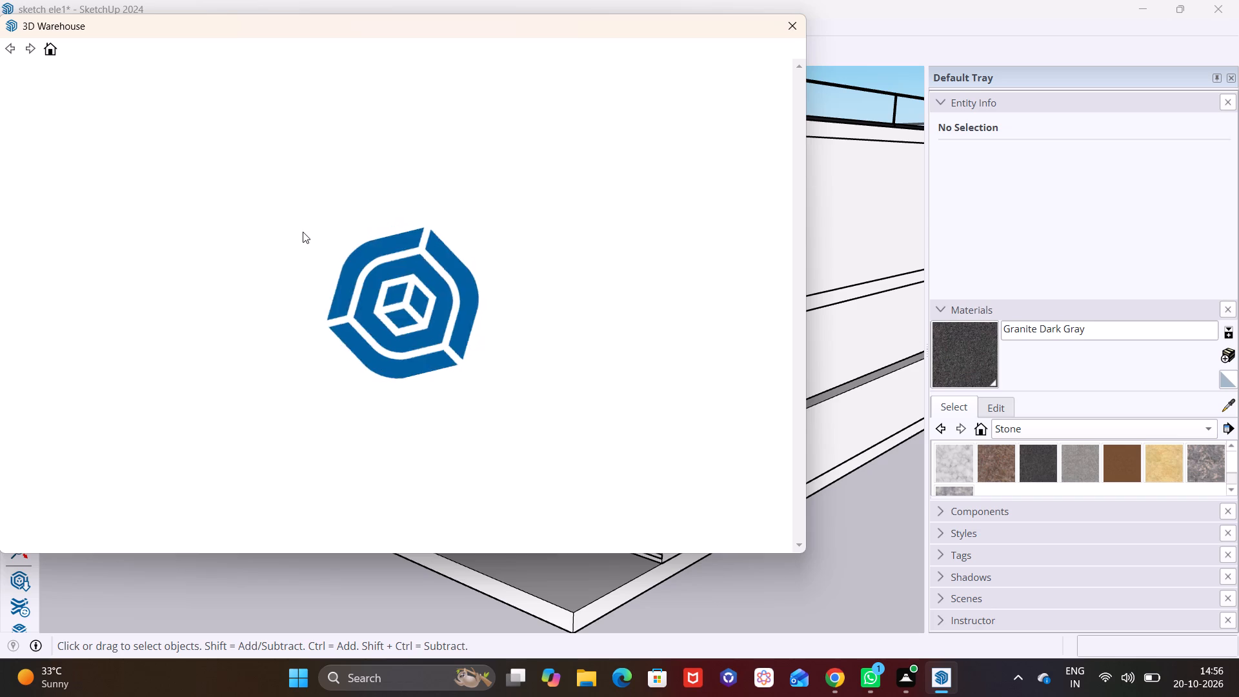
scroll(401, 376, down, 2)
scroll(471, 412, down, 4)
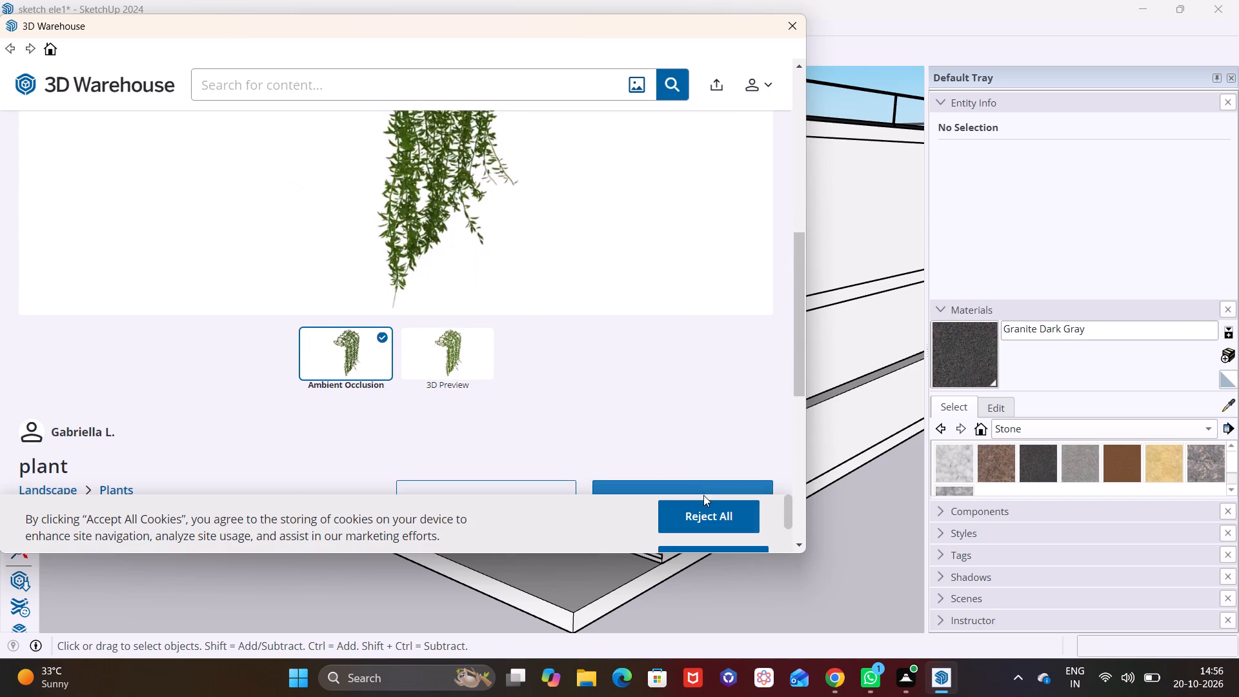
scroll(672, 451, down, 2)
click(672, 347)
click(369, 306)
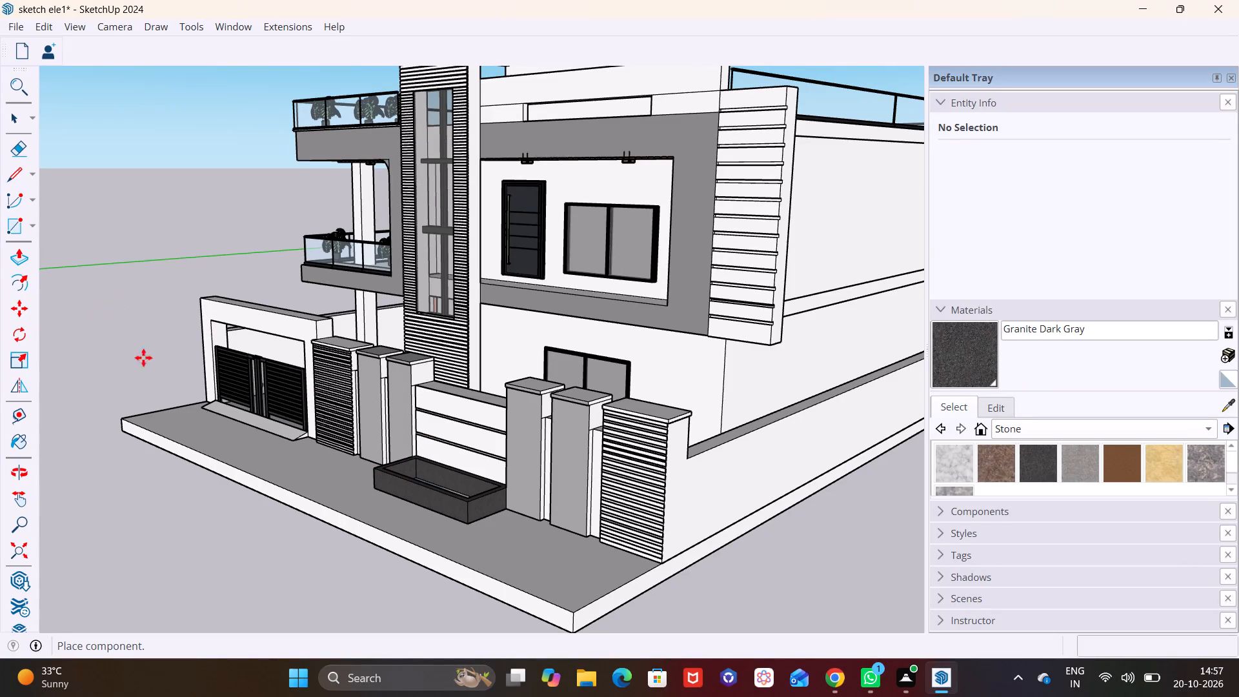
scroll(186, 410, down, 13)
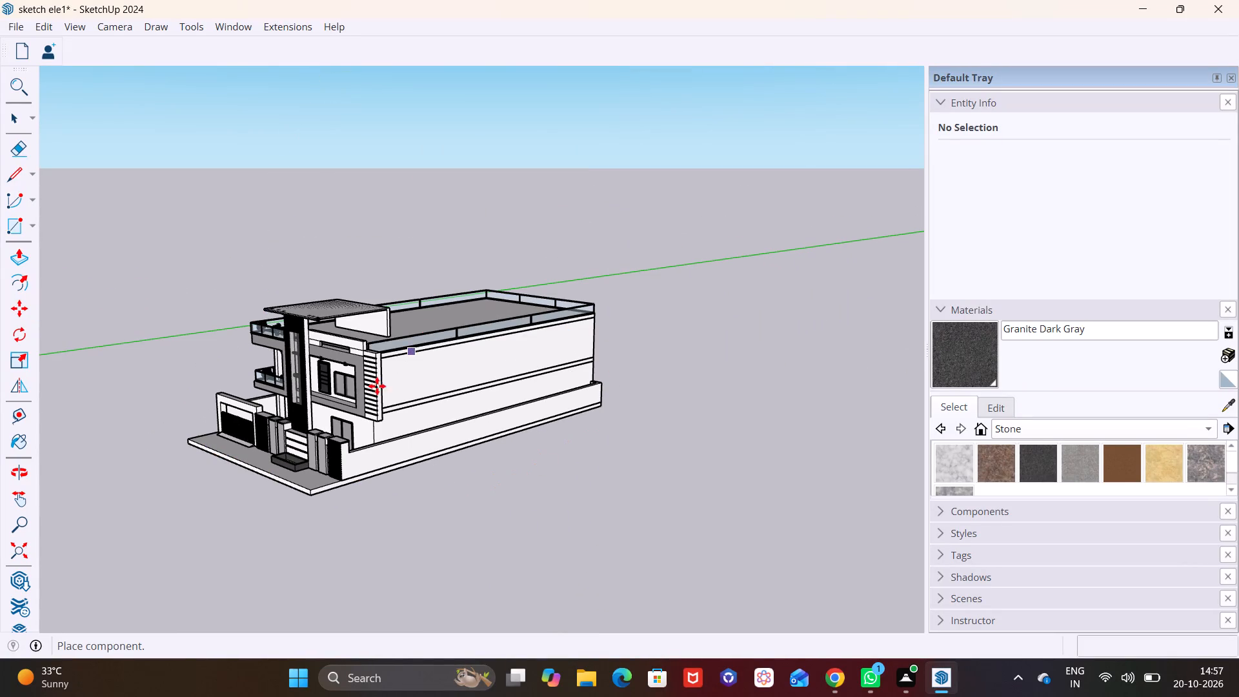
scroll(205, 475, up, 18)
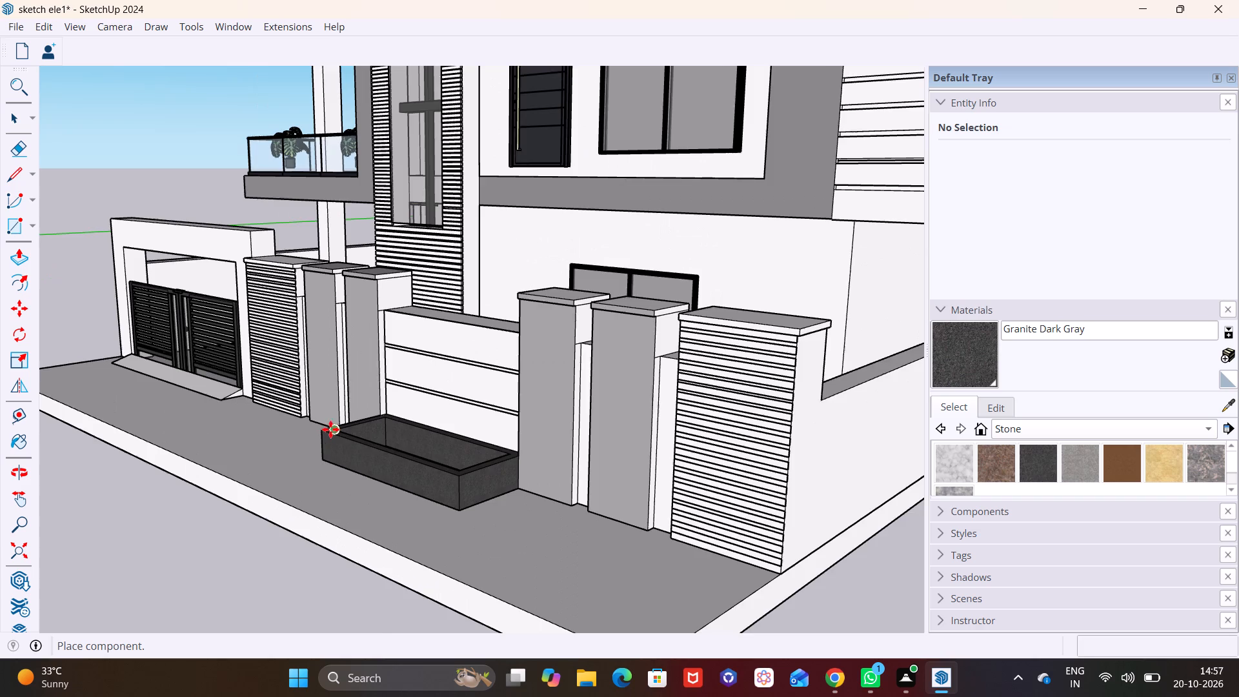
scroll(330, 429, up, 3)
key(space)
Search the 3D Warehouse for "plants".
click(222, 23)
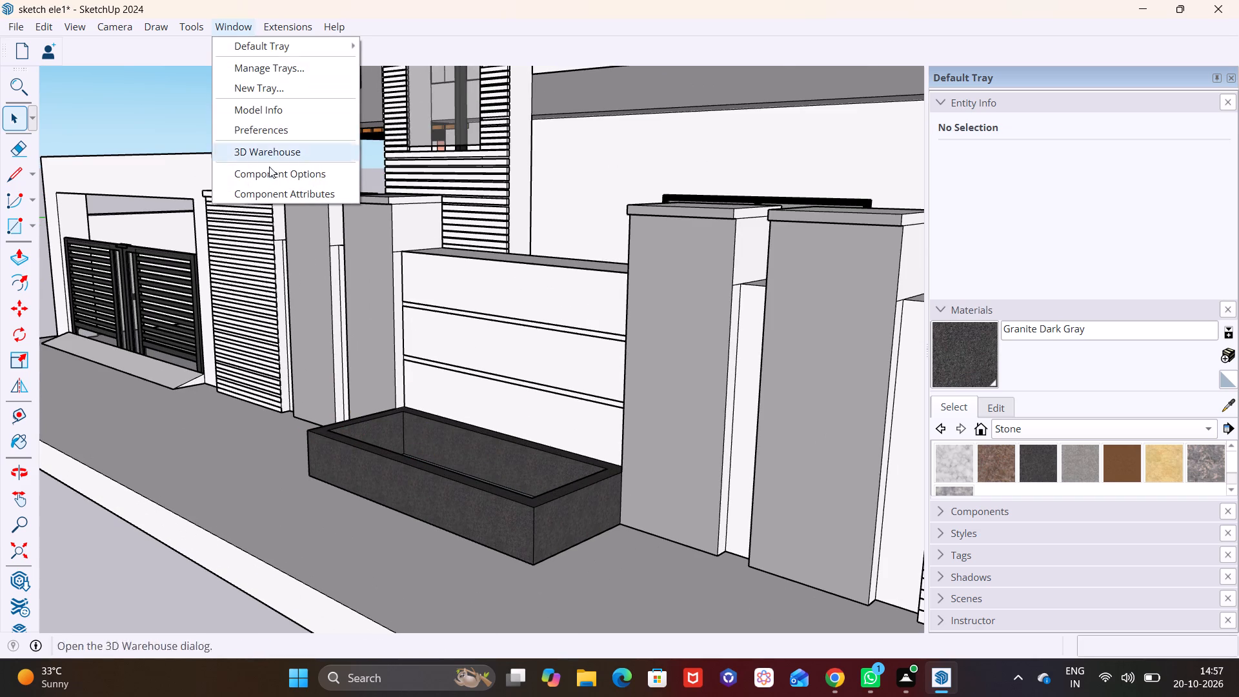
click(272, 152)
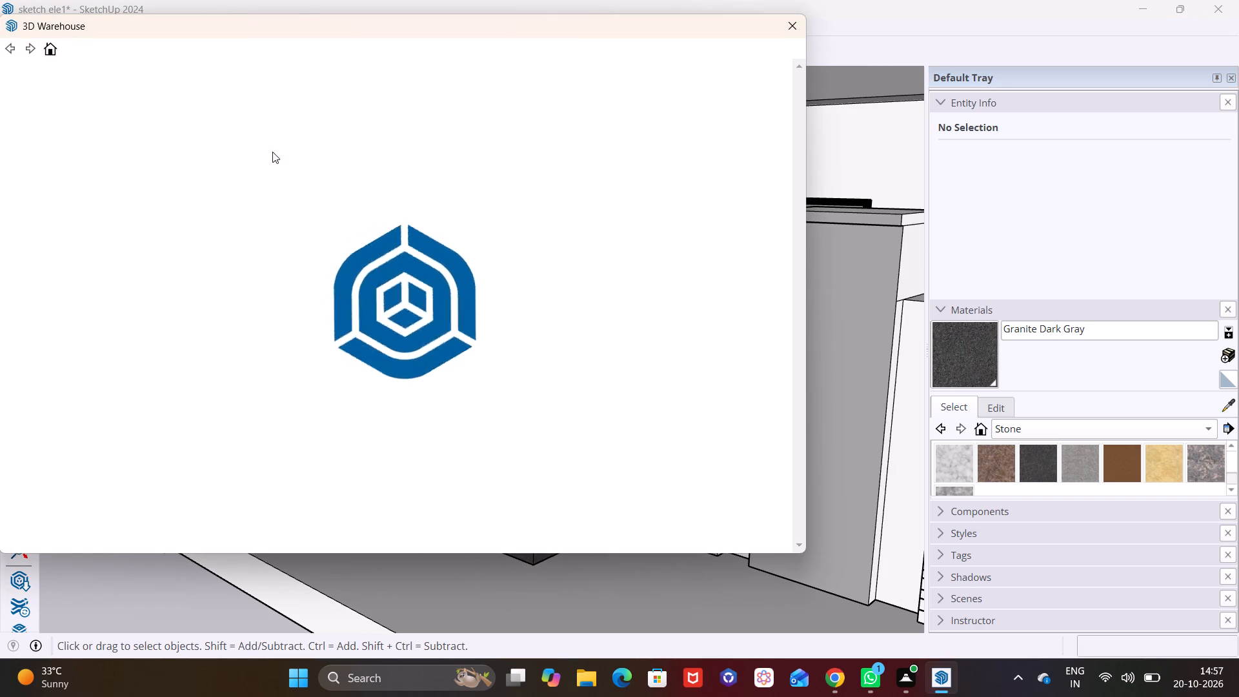
click(5, 52)
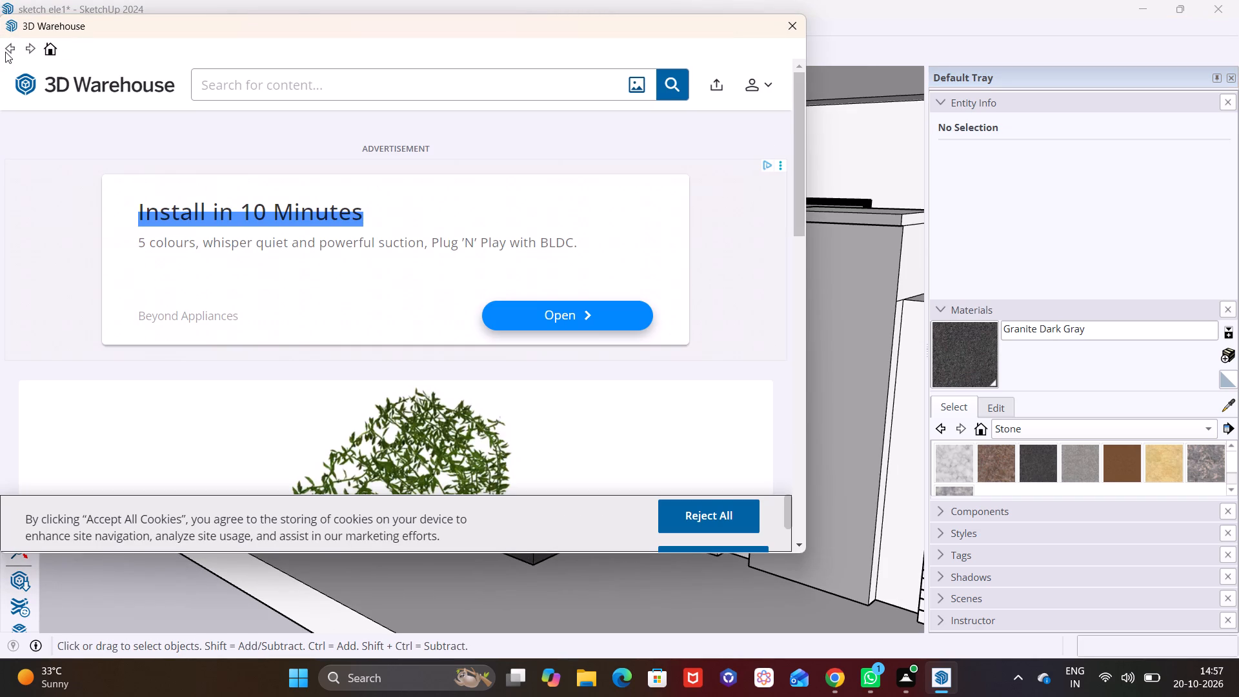
click(11, 46)
scroll(184, 250, down, 6)
click(8, 50)
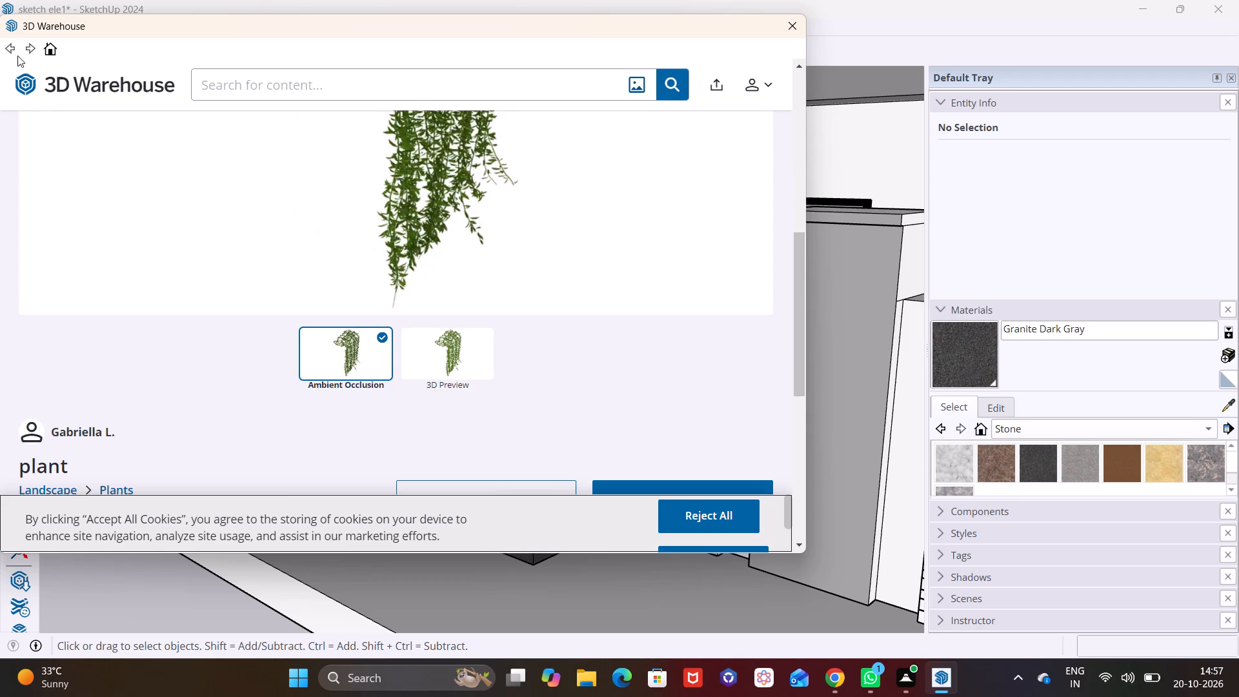
scroll(195, 214, down, 3)
scroll(201, 214, up, 4)
click(301, 82)
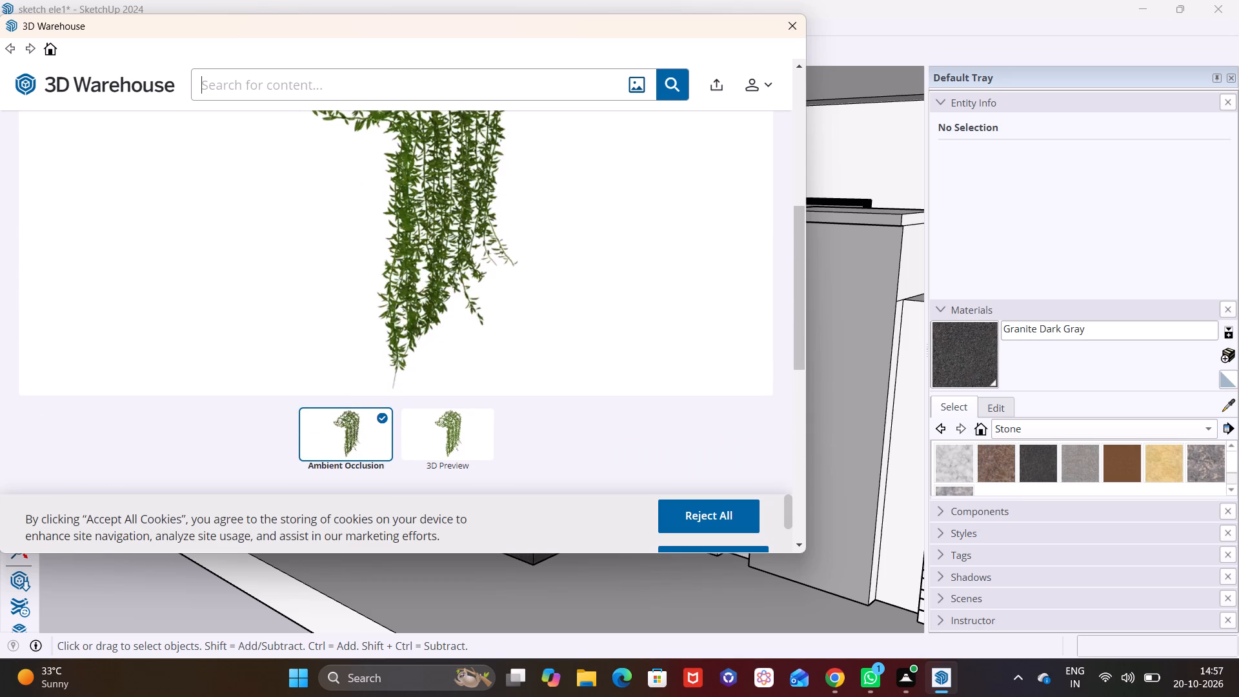
text(plants)
key(Return)
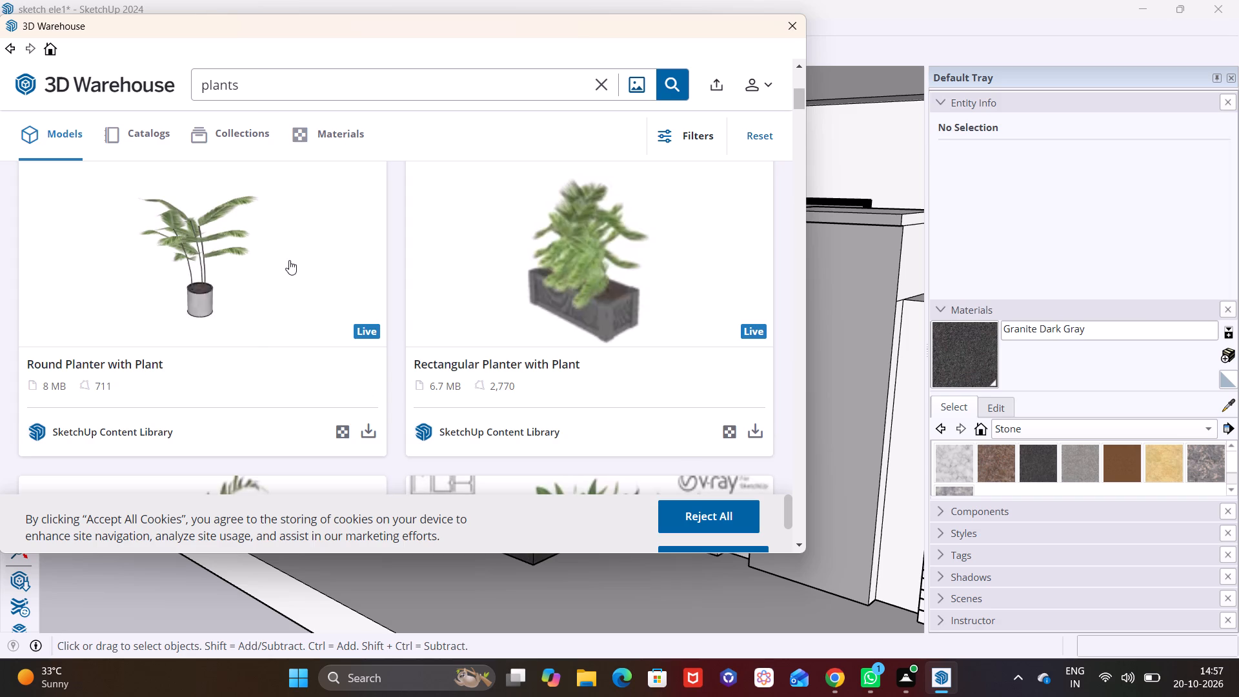
Load the 1.5 MB leafy palm model named "plant", without a pot, from the plants results directly into the model.
scroll(516, 274, down, 4)
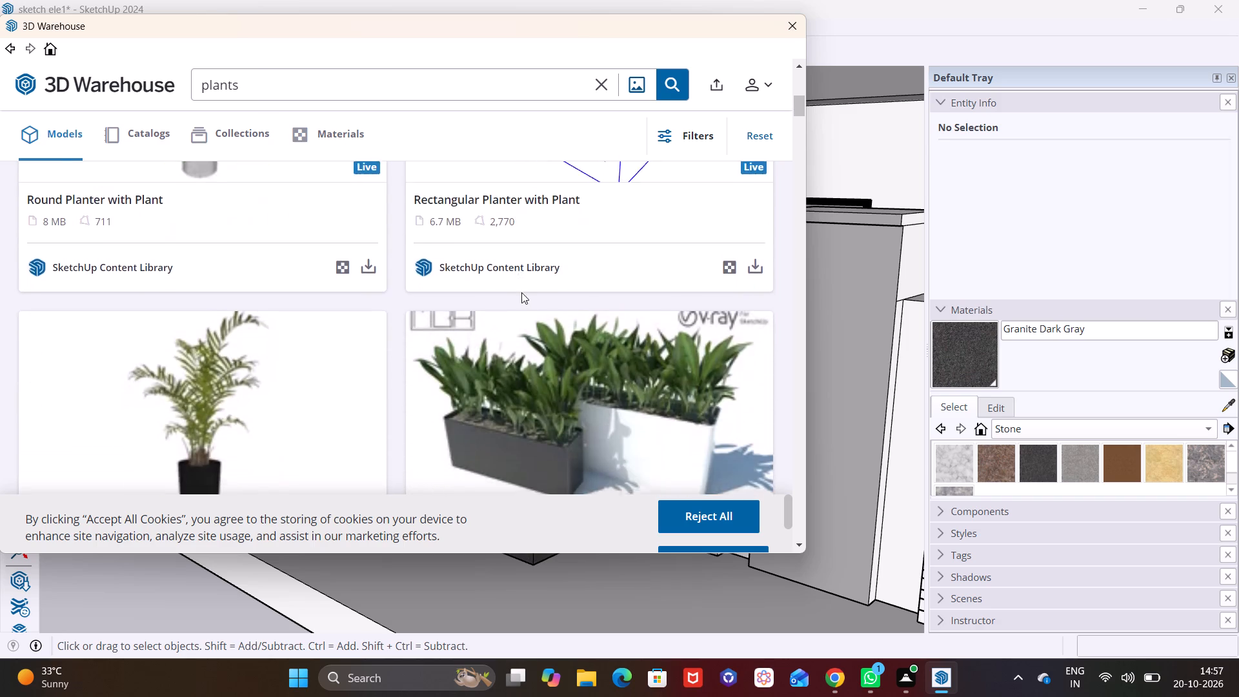
scroll(521, 292, down, 13)
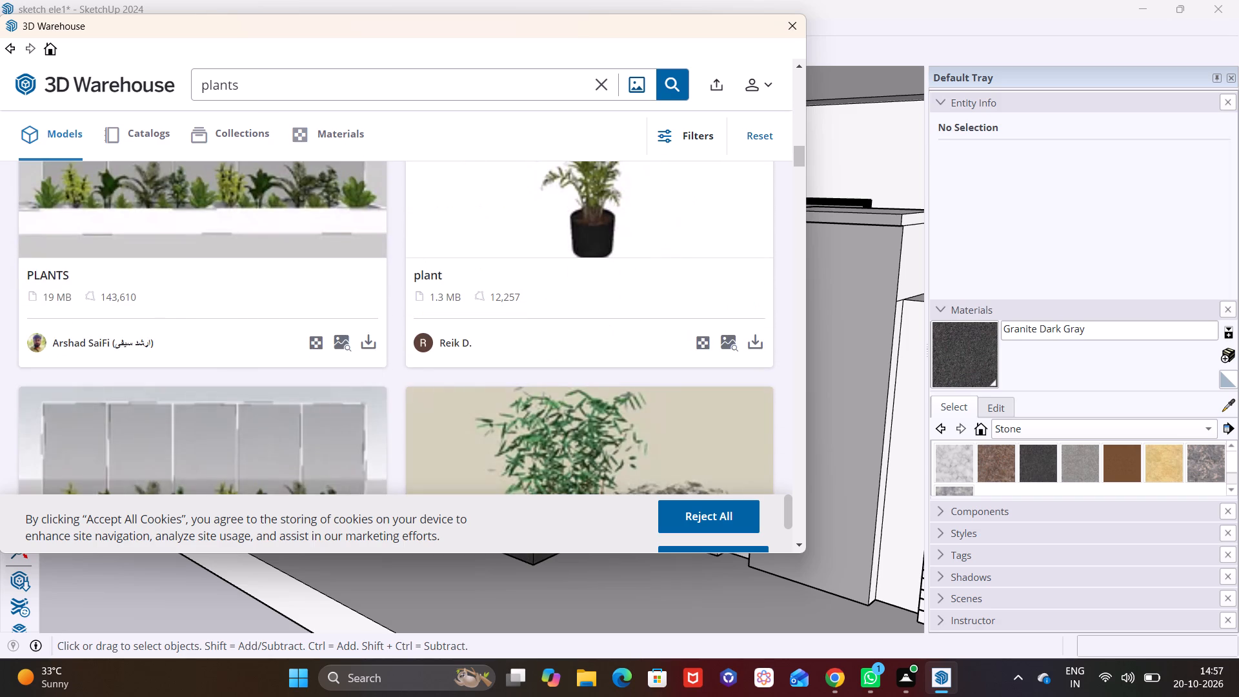
scroll(513, 294, down, 2)
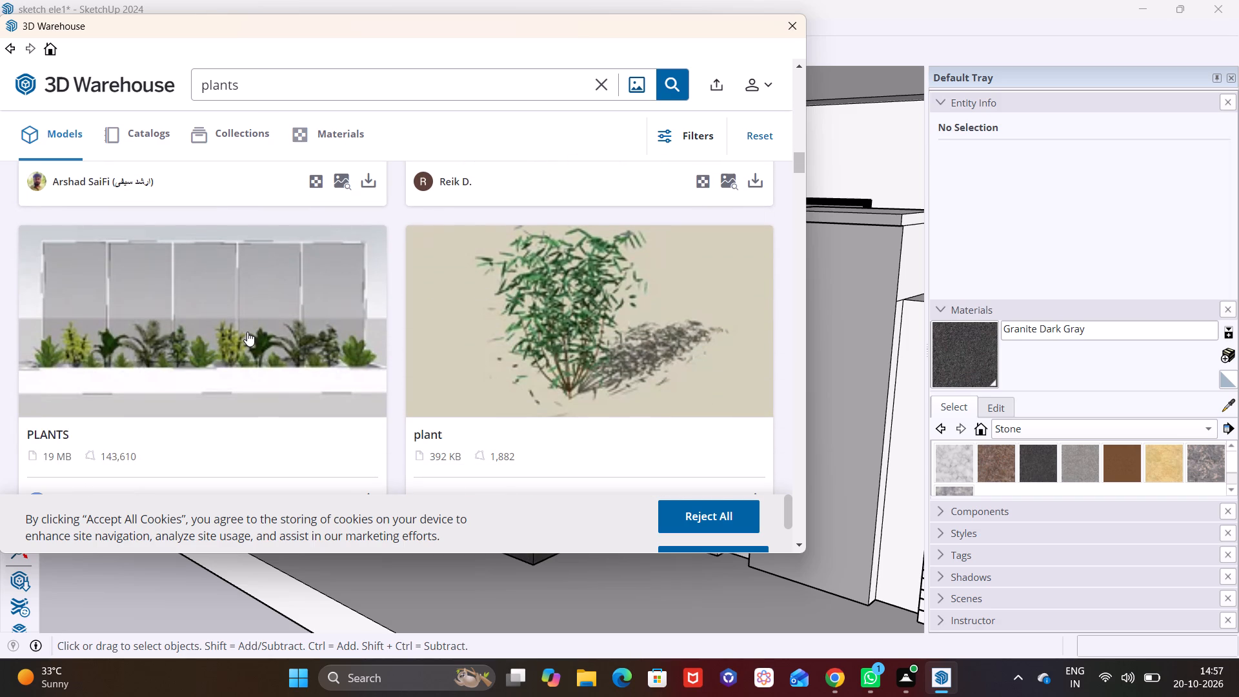
scroll(247, 332, down, 12)
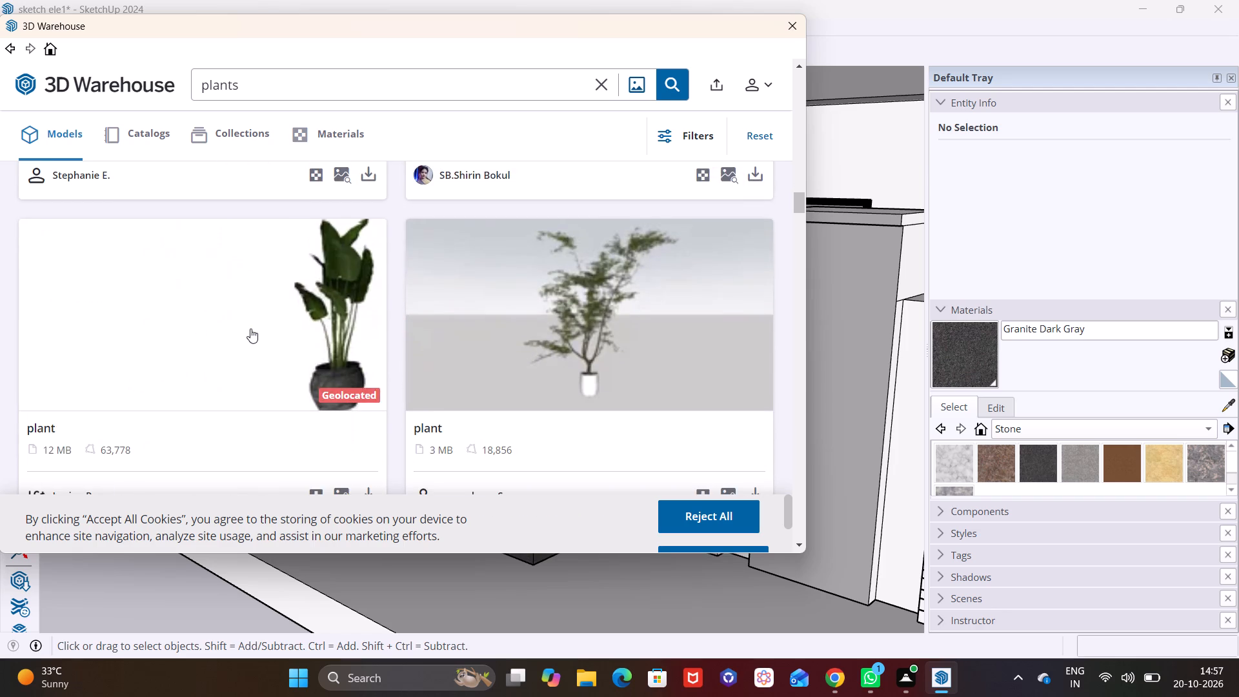
scroll(250, 328, down, 5)
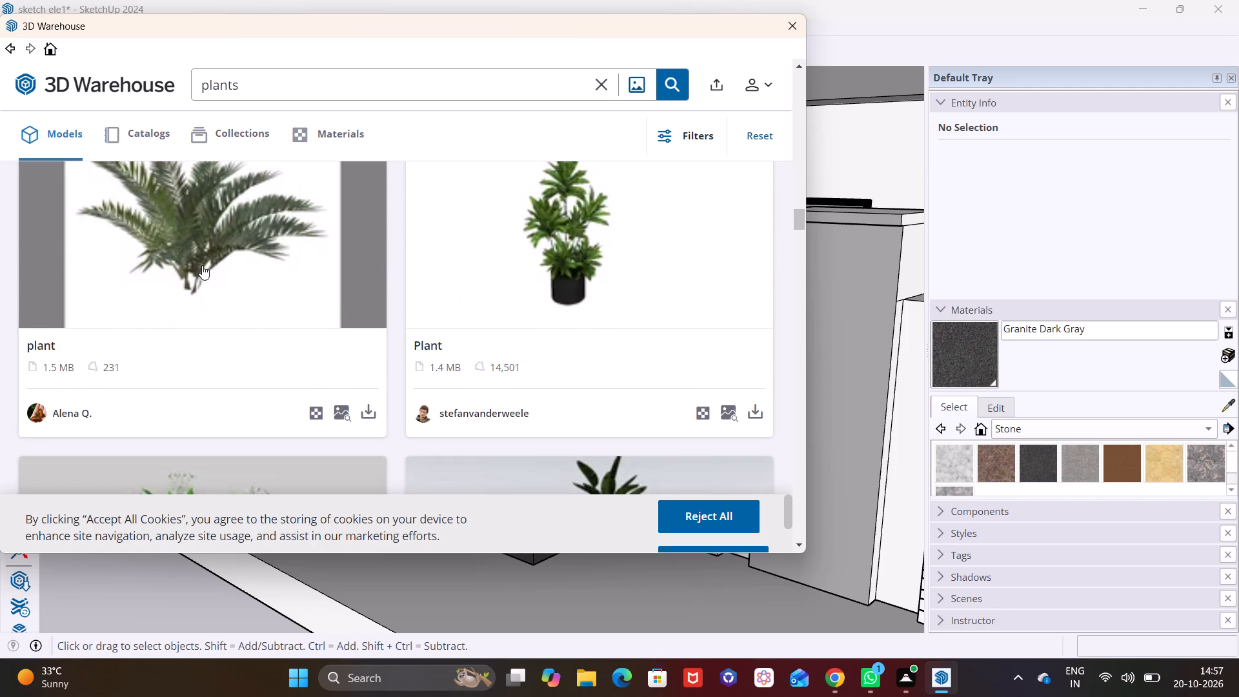
click(202, 265)
scroll(470, 347, down, 3)
scroll(570, 376, down, 4)
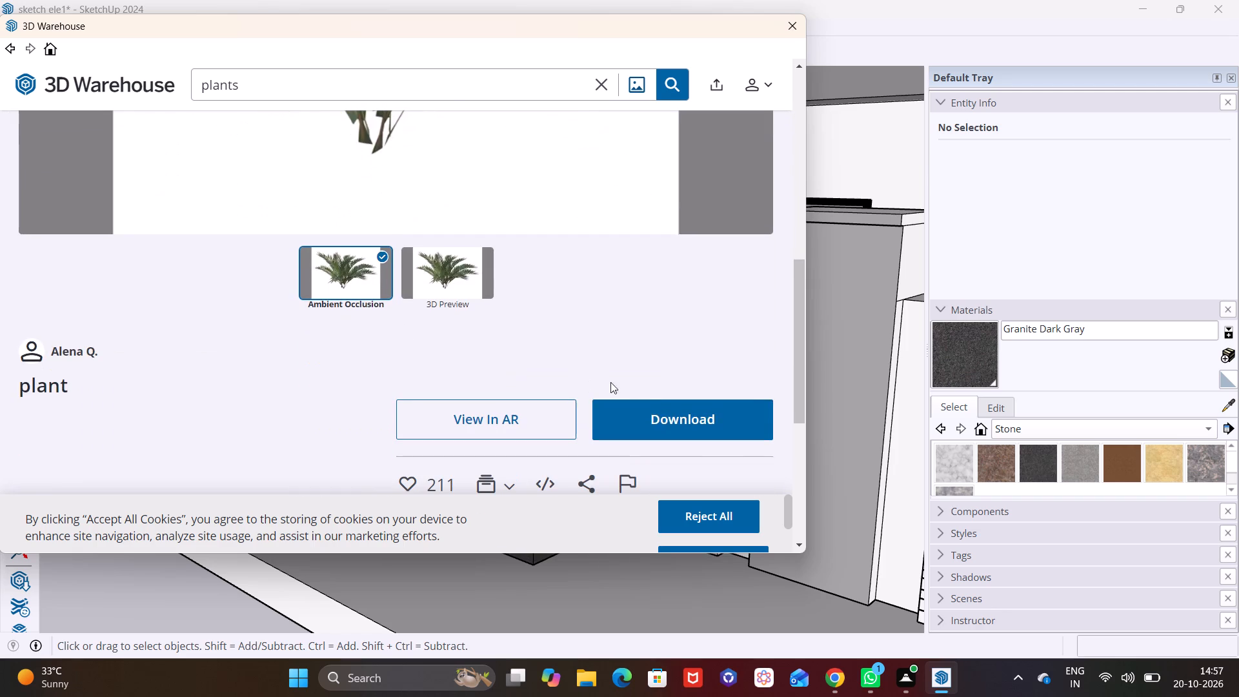
click(660, 412)
click(370, 310)
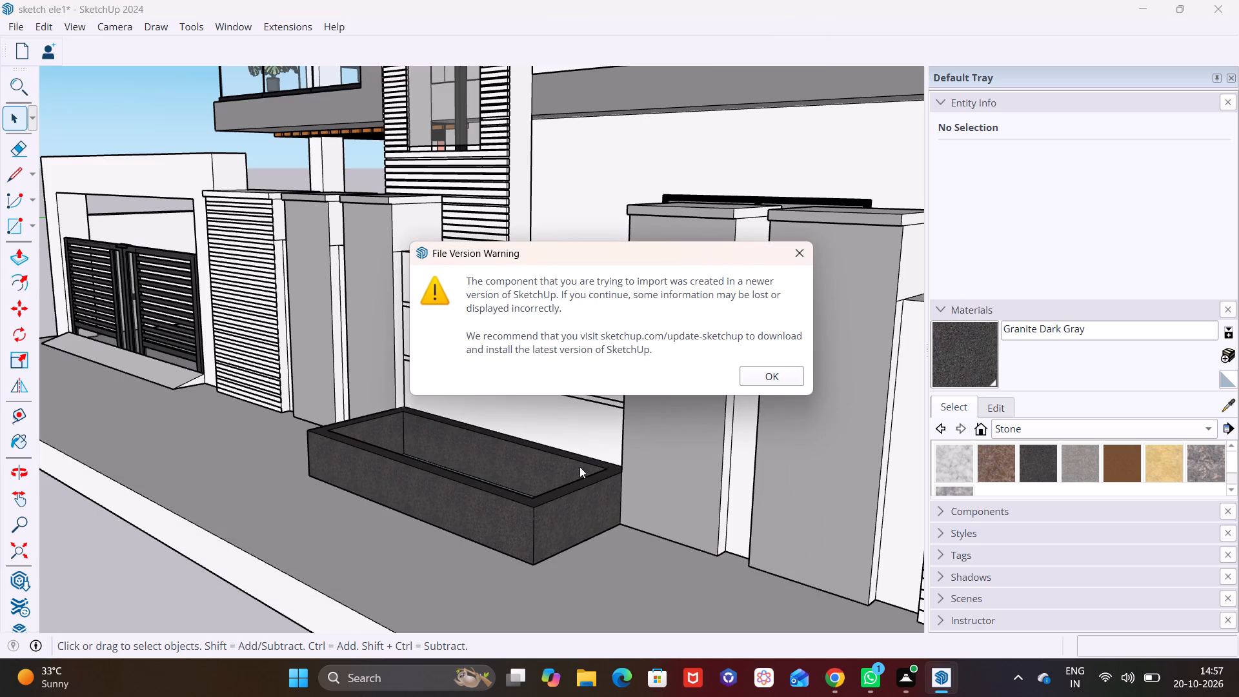
click(775, 378)
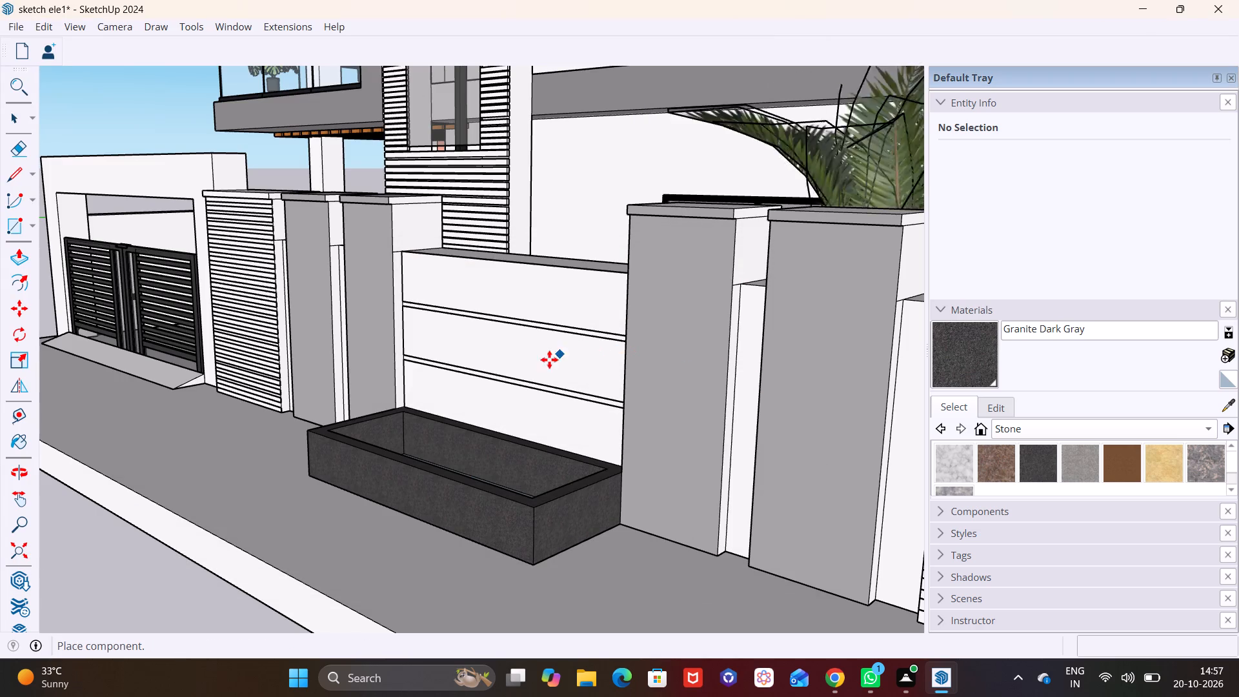
Place the palm on the ground in front of the house plot and scale it down uniformly to about 0.54.
scroll(190, 426, down, 12)
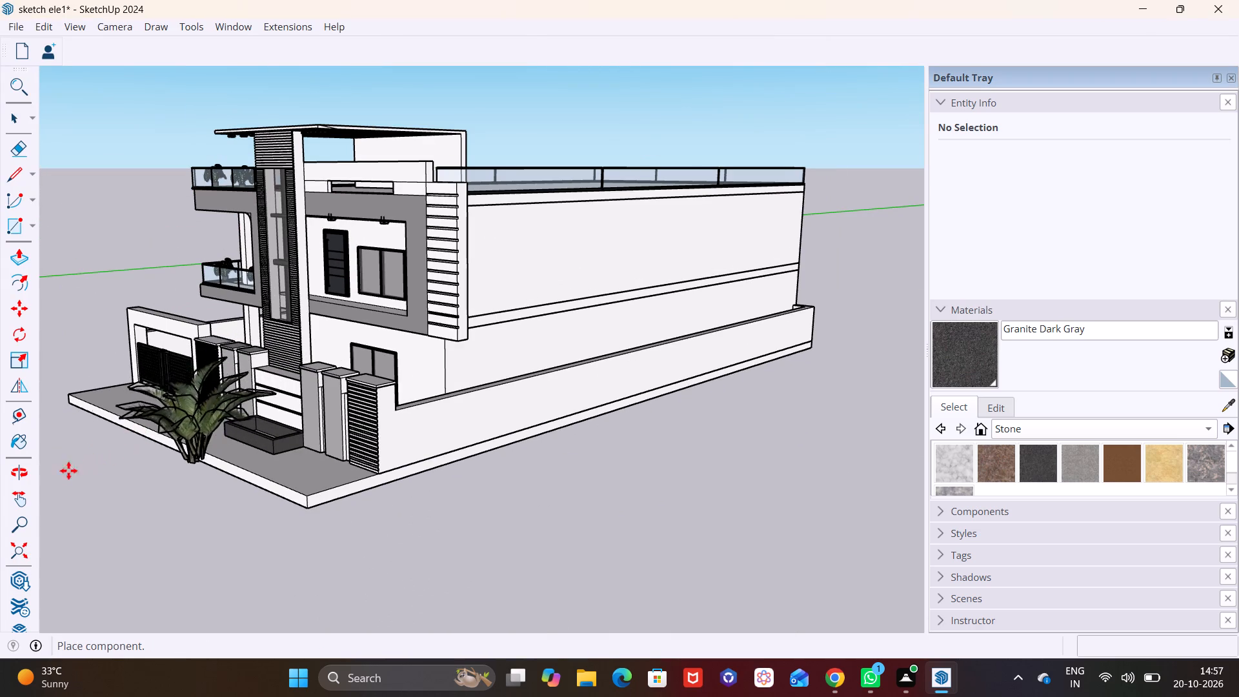
click(40, 485)
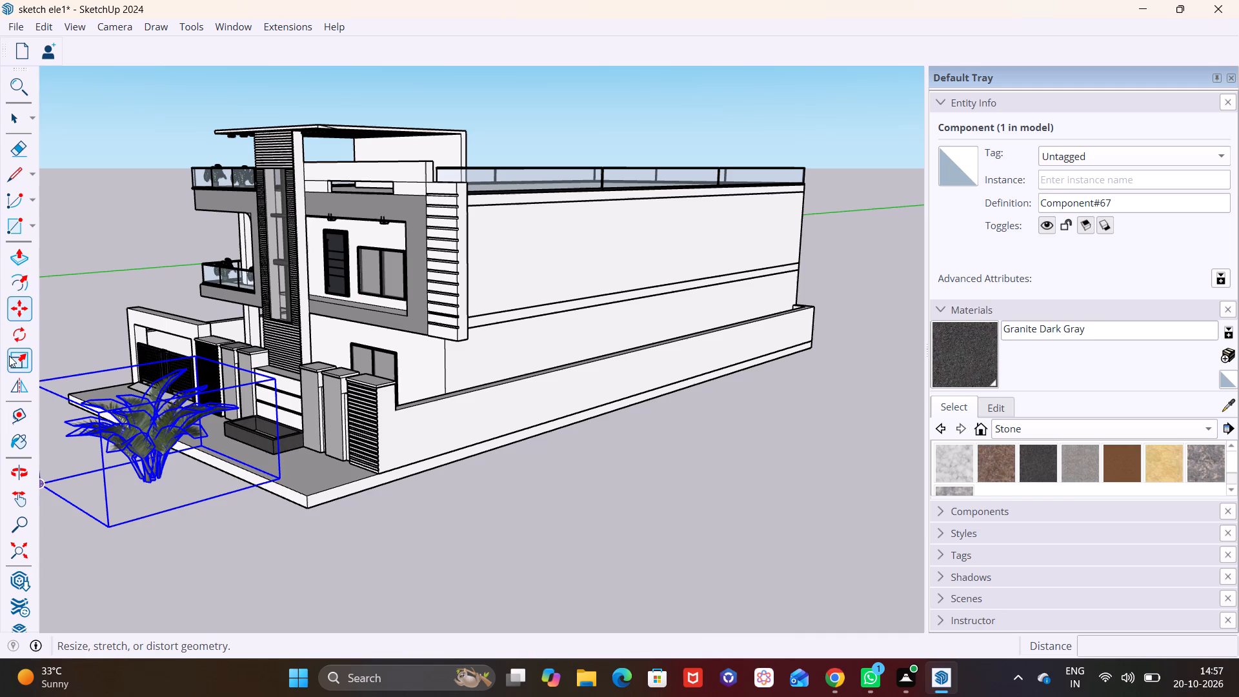
click(14, 356)
click(276, 379)
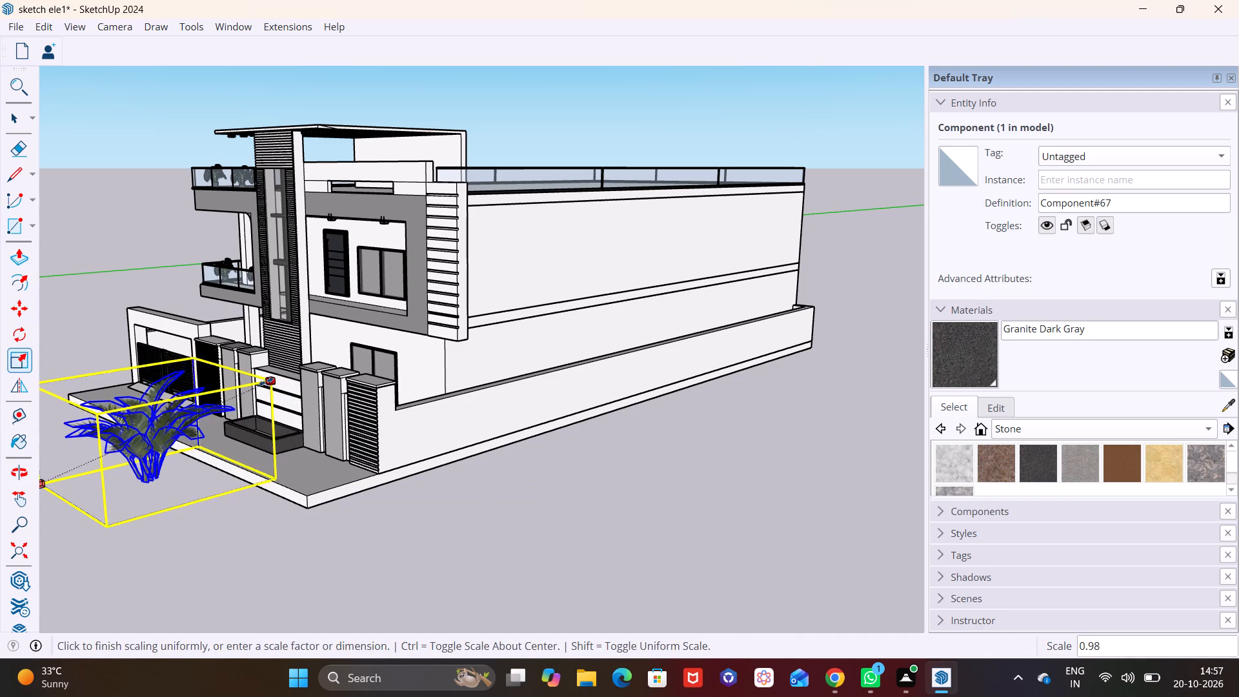
click(172, 437)
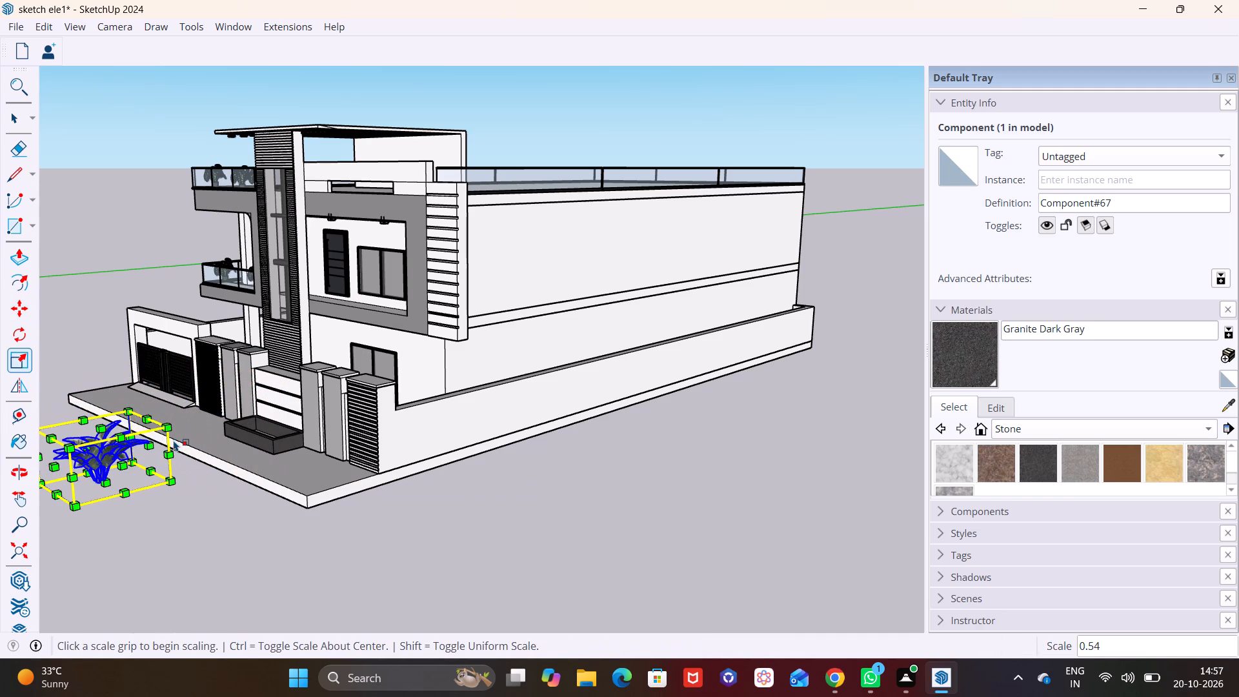
Move the palm from the ground into the granite planter box at the boundary wall.
key(m)
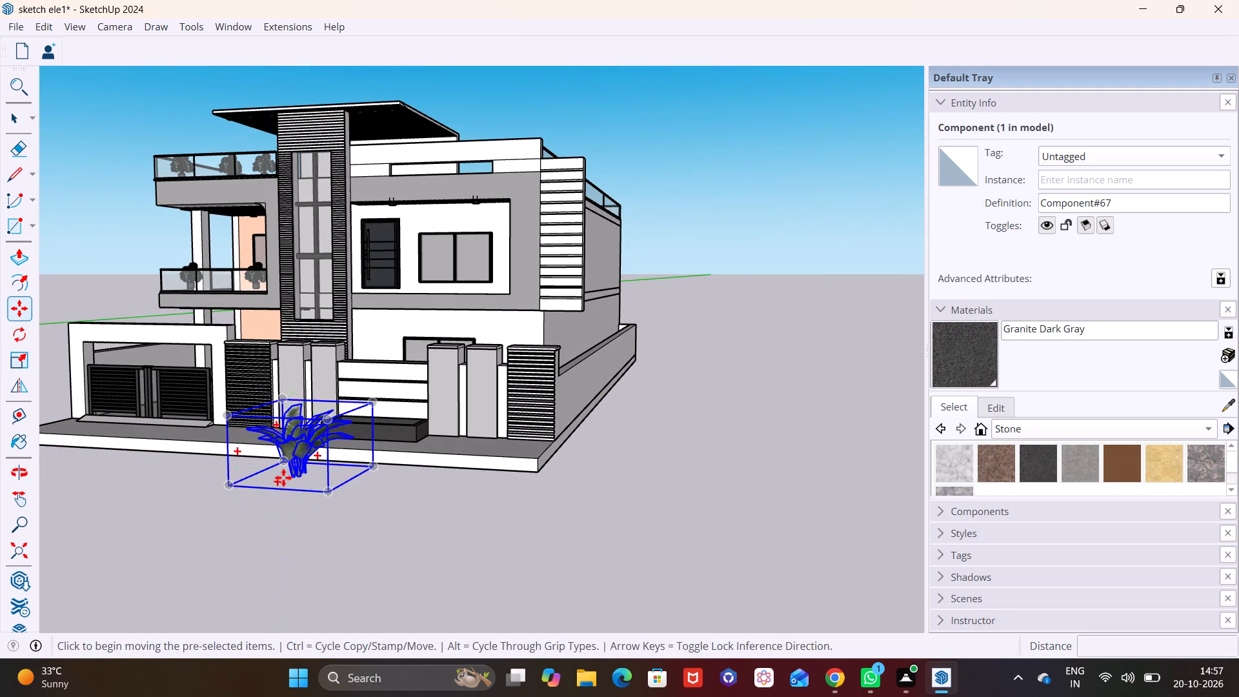
drag(283, 478, 307, 464)
click(356, 419)
key(space)
click(322, 502)
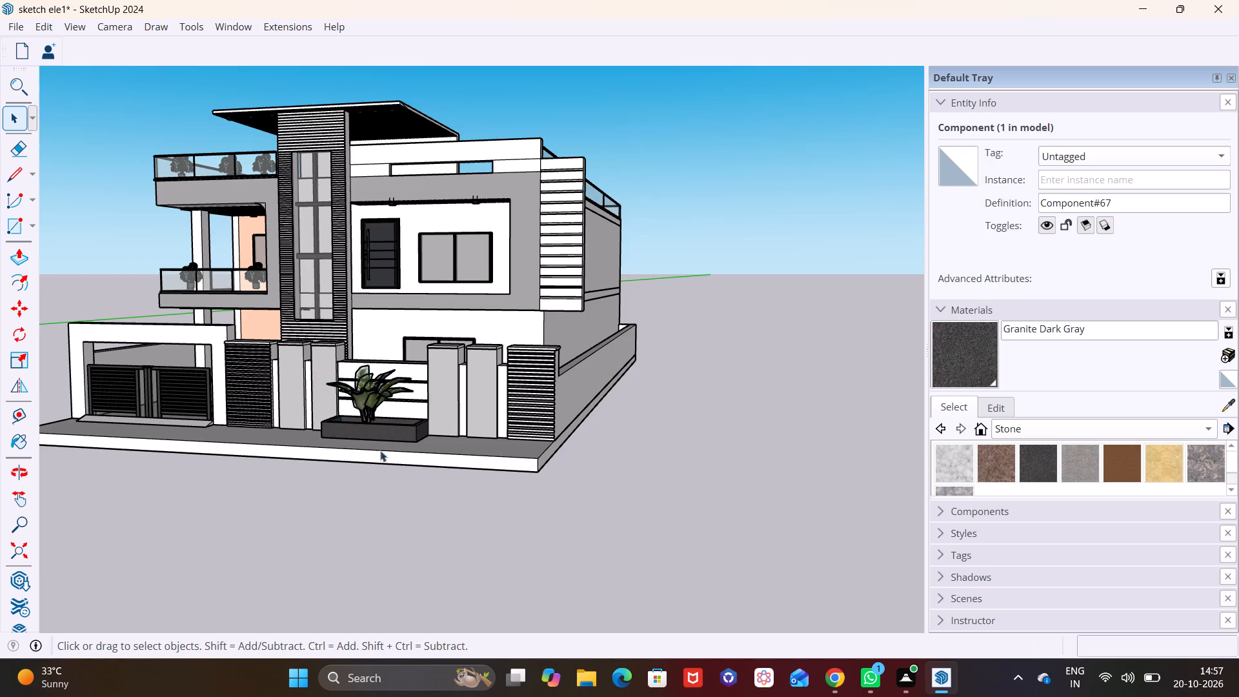
Scale the palm down uniformly again so it suits the size of the granite planter box.
scroll(410, 389, up, 12)
middle_drag(368, 427, 612, 501)
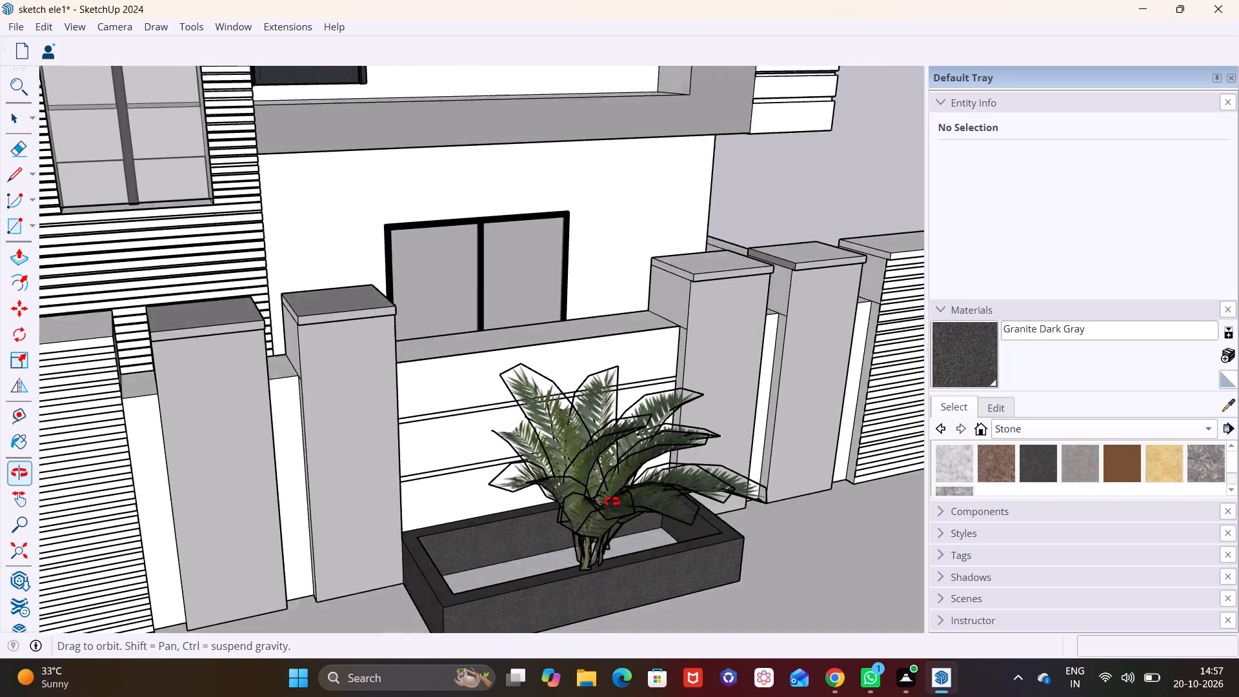
middle_drag(612, 501, 621, 492)
click(634, 468)
click(26, 360)
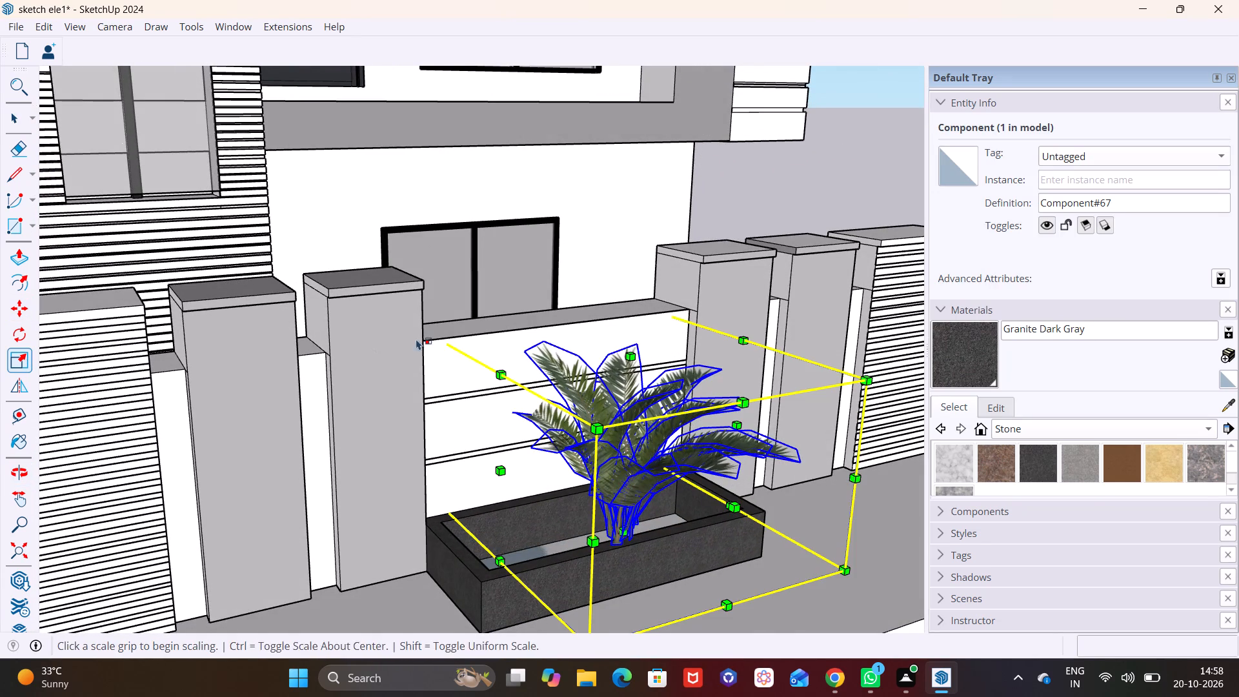
click(867, 383)
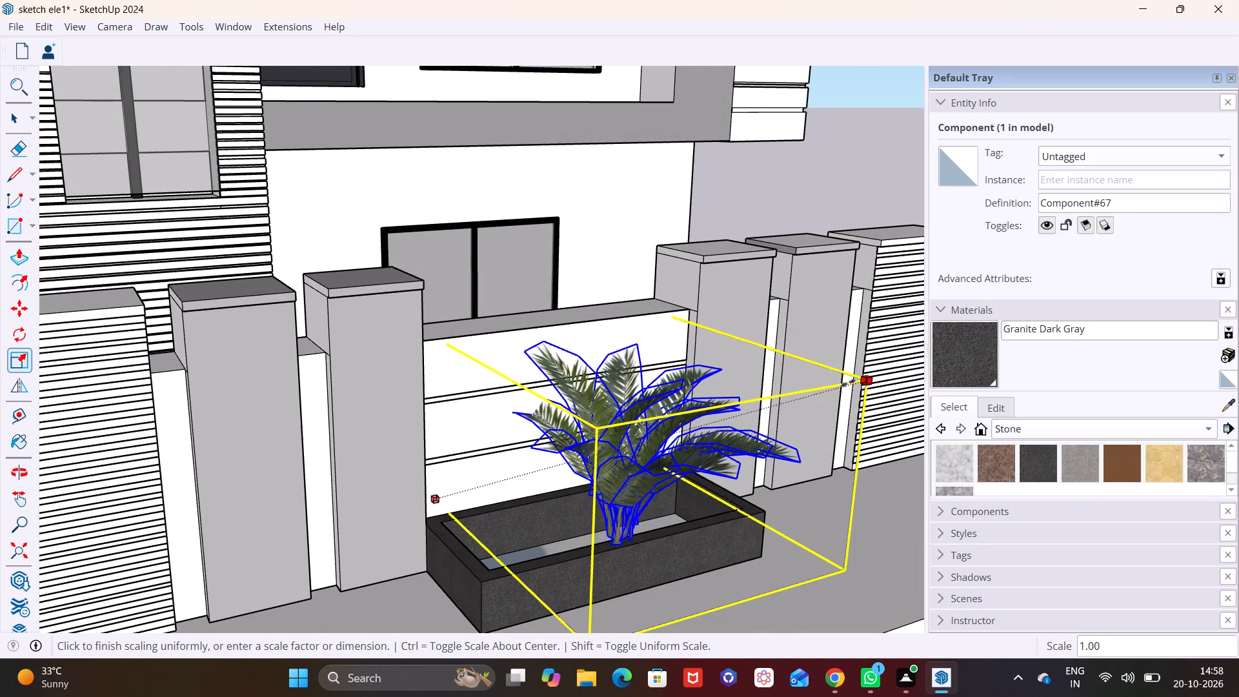
click(689, 435)
key(space)
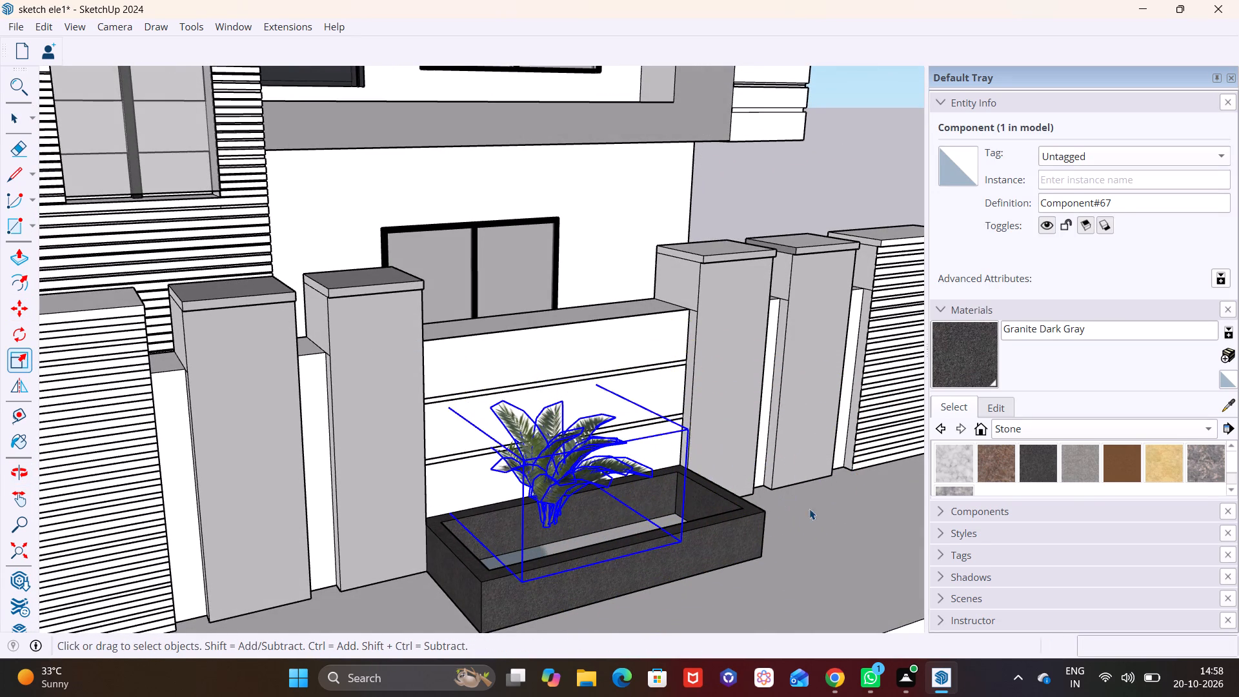
click(814, 510)
Move the palm to the gate-side end of the granite planter, with its stems standing inside the box.
scroll(572, 474, up, 2)
shift+middle_drag(565, 474, 519, 358)
click(522, 381)
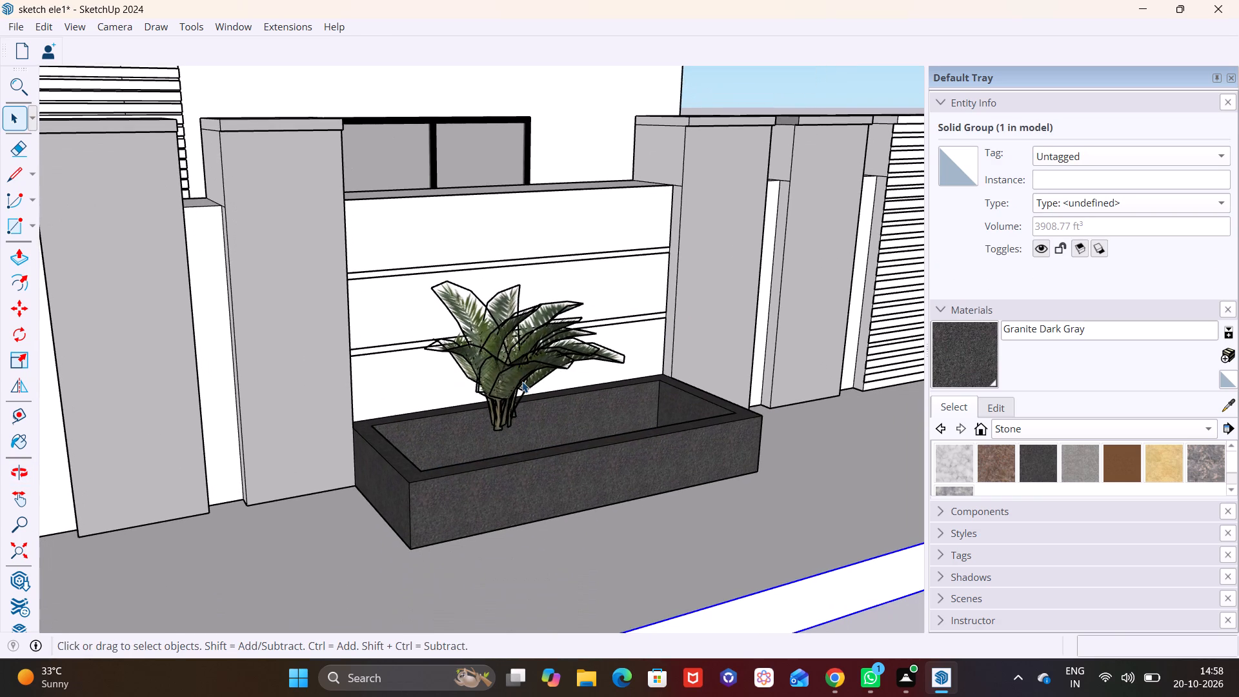
key(m)
click(542, 307)
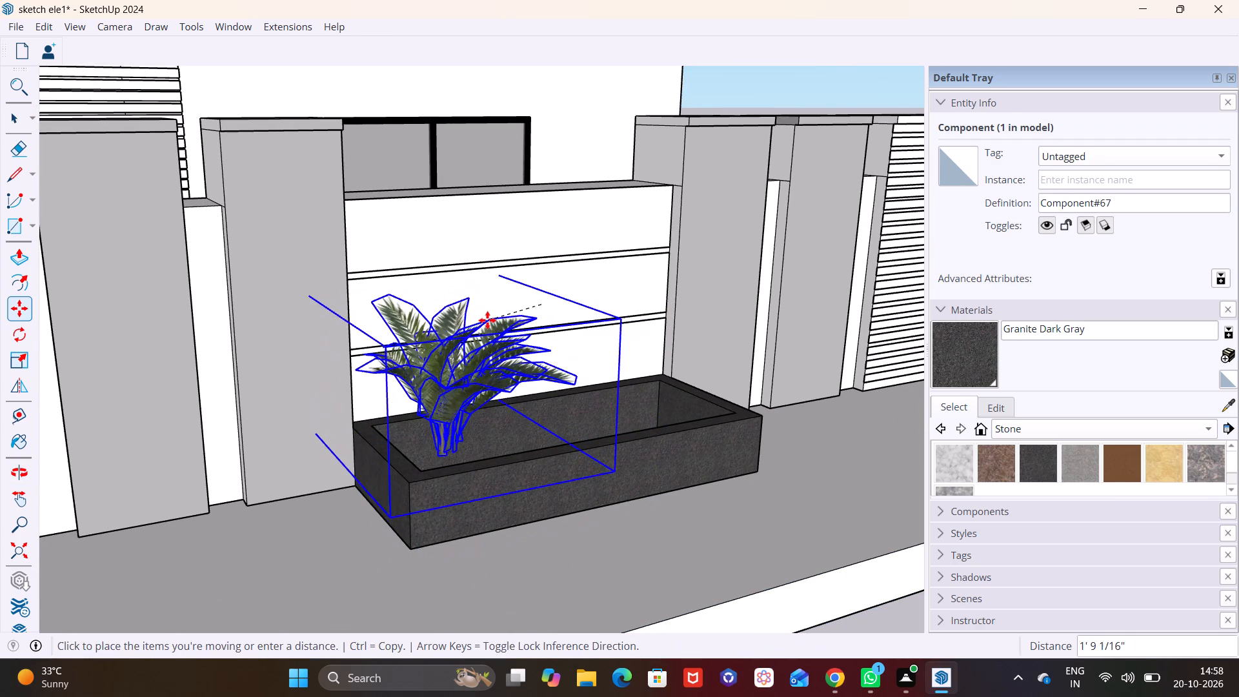
click(481, 325)
drag(469, 402, 489, 386)
middle_drag(503, 375, 515, 362)
middle_drag(509, 406, 583, 285)
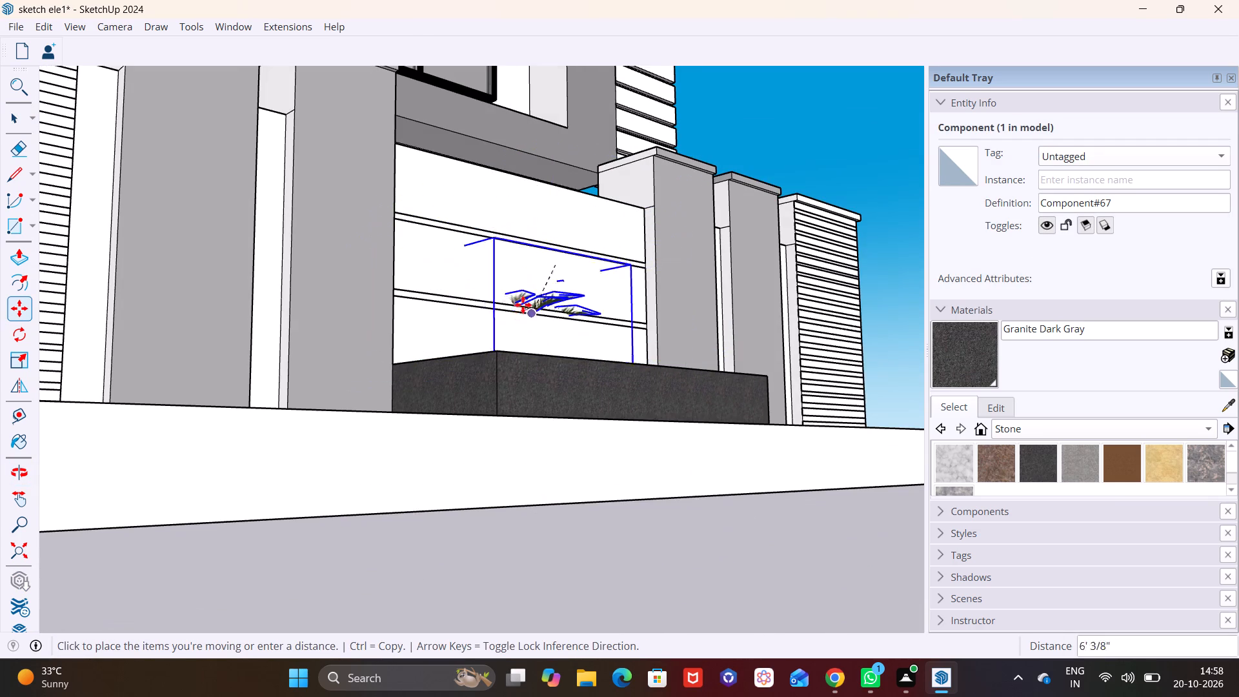
click(555, 298)
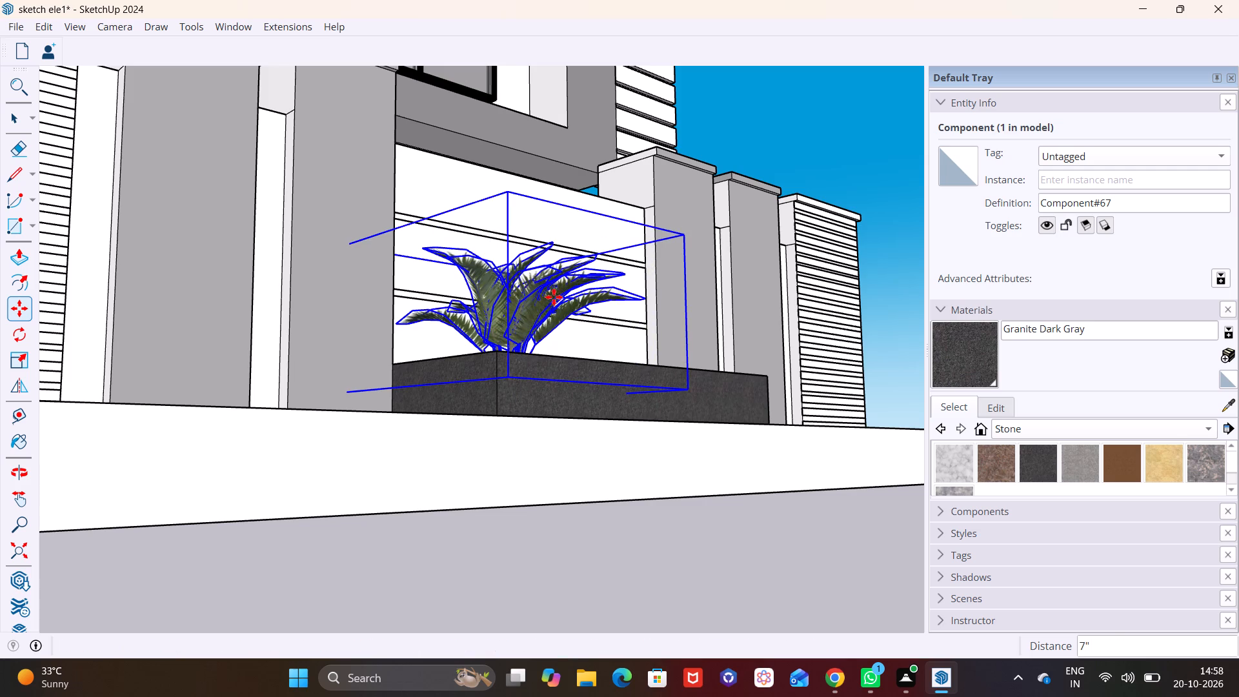
key(space)
drag(645, 514, 649, 500)
Copy the palm along the granite planter to the middle of the box.
middle_drag(667, 457, 376, 589)
scroll(419, 457, down, 1)
middle_drag(444, 439, 405, 467)
scroll(458, 416, up, 3)
middle_drag(461, 408, 498, 365)
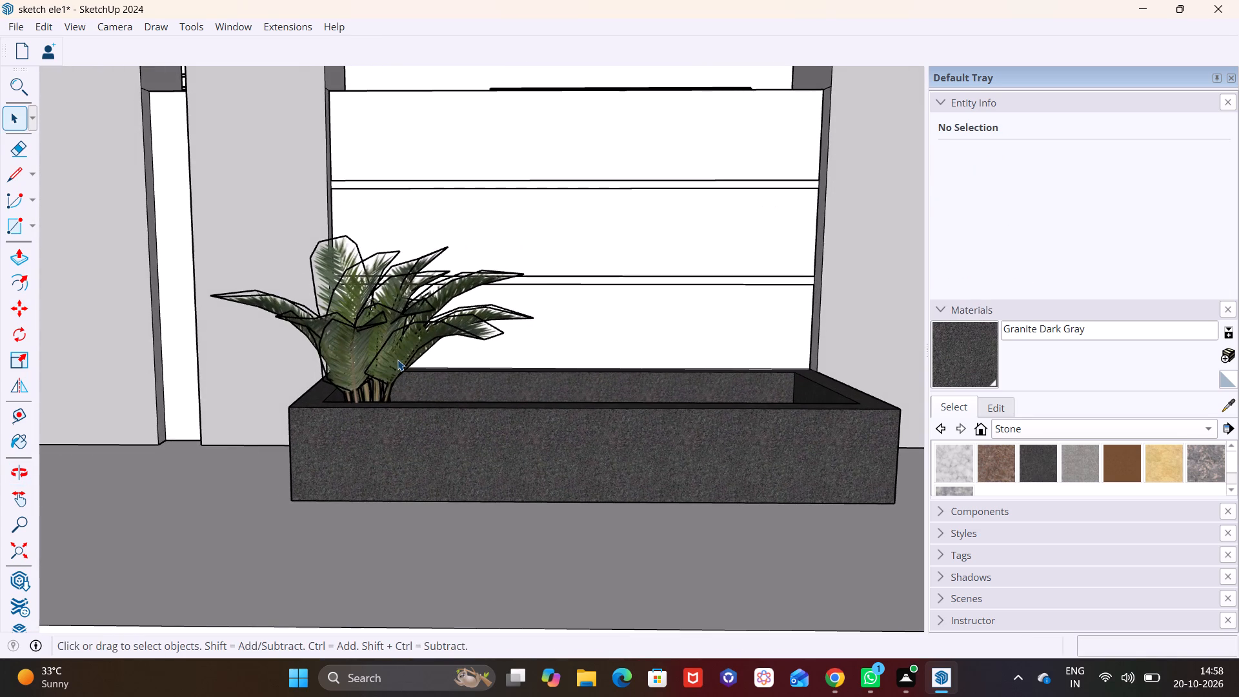
click(398, 359)
key(m)
click(387, 361)
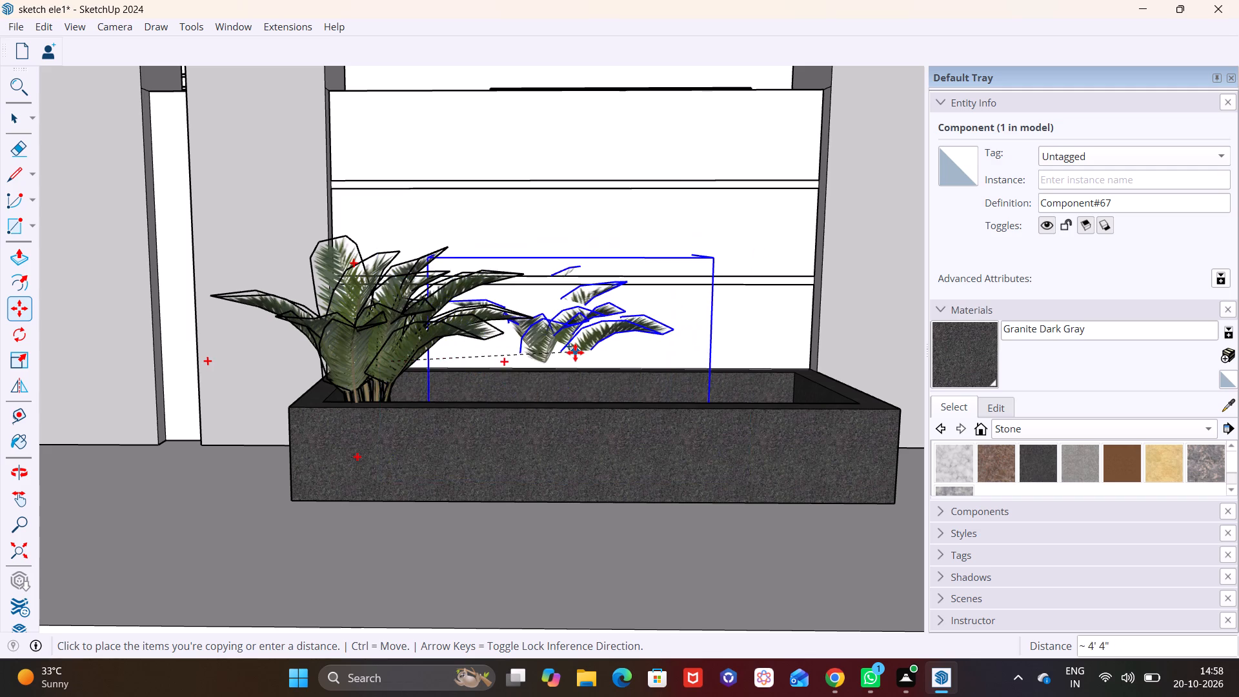
click(578, 355)
Copy the middle palm along the granite planter toward the end away from the gate, making a row of three.
click(549, 370)
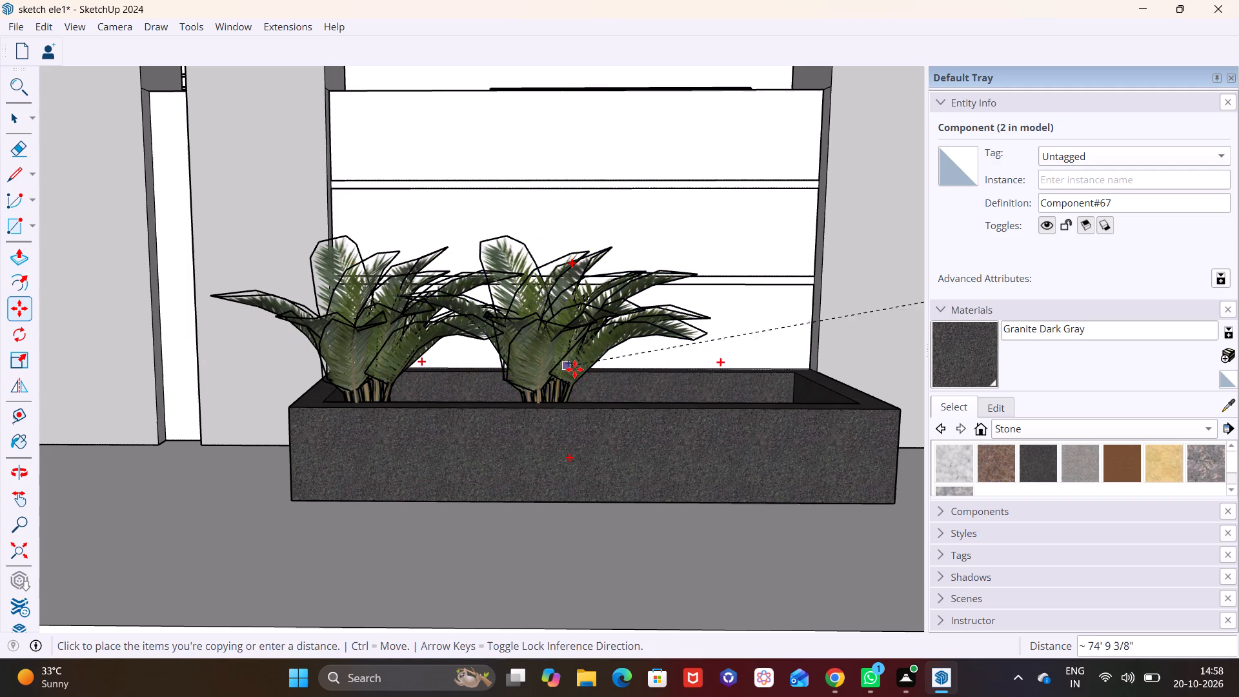
key(m)
click(594, 333)
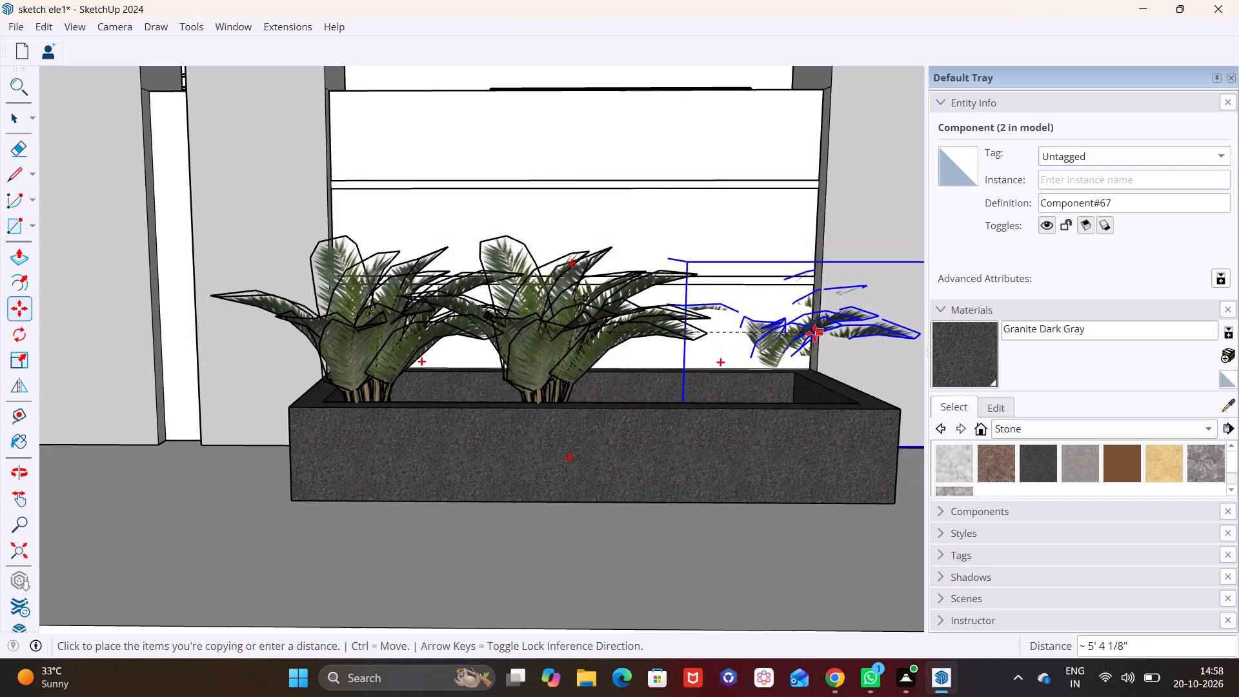
click(789, 331)
key(space)
click(583, 550)
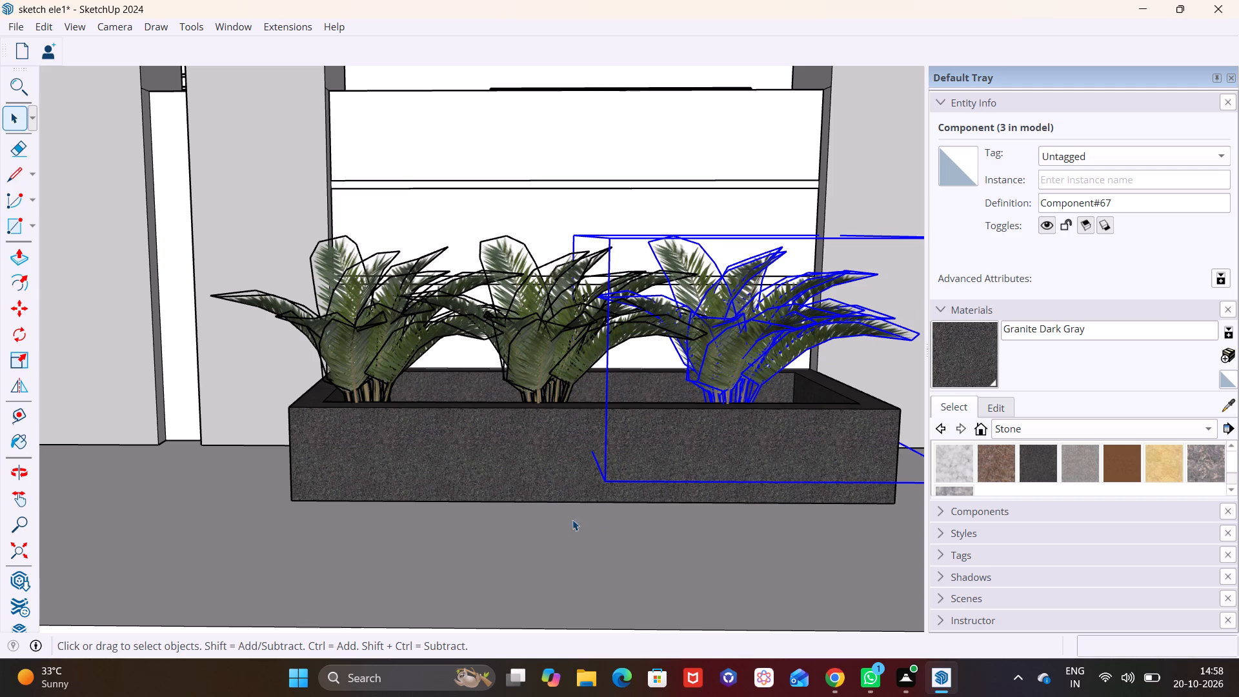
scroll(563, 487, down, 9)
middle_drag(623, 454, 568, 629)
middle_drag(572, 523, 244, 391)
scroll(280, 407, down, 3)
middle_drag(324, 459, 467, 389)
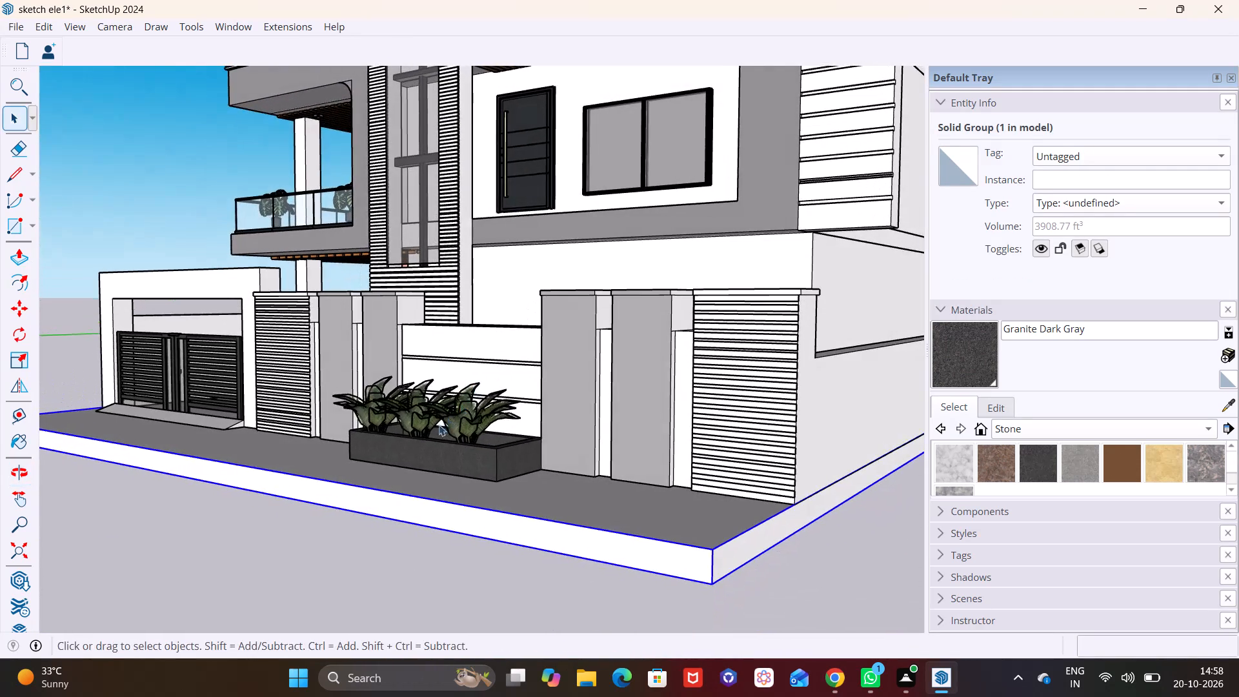
Select all three palms and shift them along the planter away from the gate, in moves of about 5 5/16" and 7 1/8".
scroll(439, 425, up, 5)
shift+middle_drag(425, 436, 394, 350)
scroll(443, 354, up, 4)
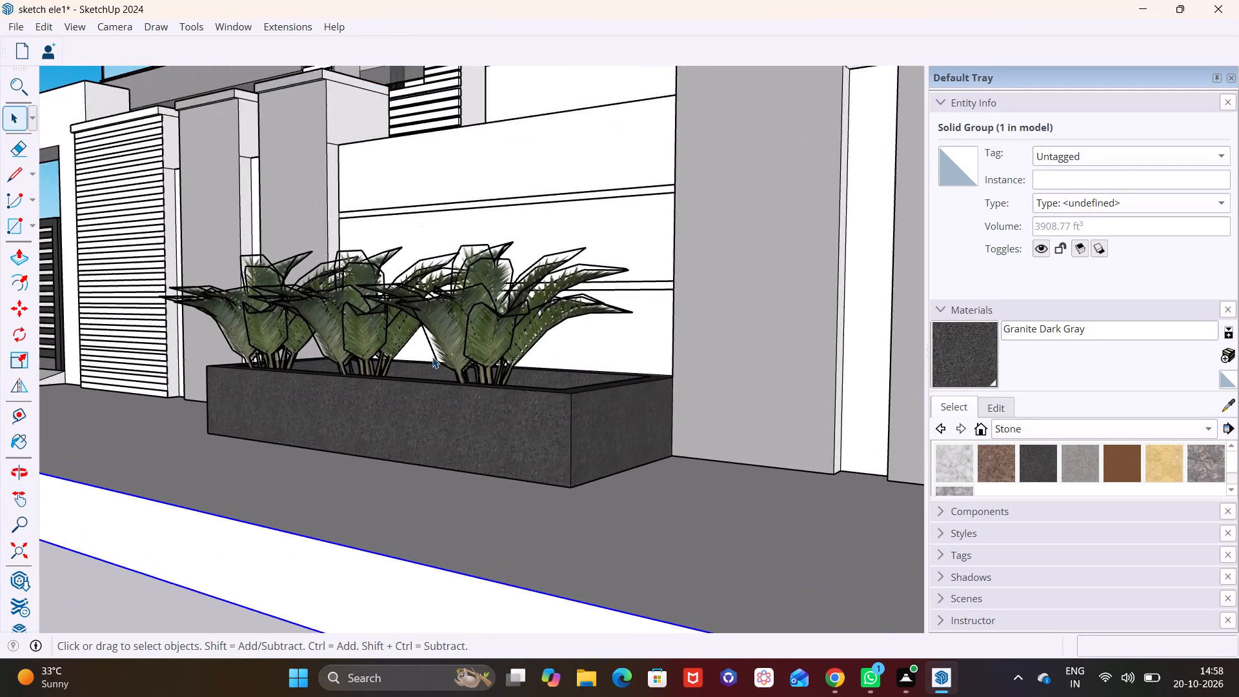
scroll(432, 357, up, 1)
middle_drag(431, 356, 440, 312)
middle_drag(569, 347, 492, 456)
shift+middle_drag(428, 339, 500, 311)
scroll(424, 328, up, 2)
middle_drag(415, 329, 573, 312)
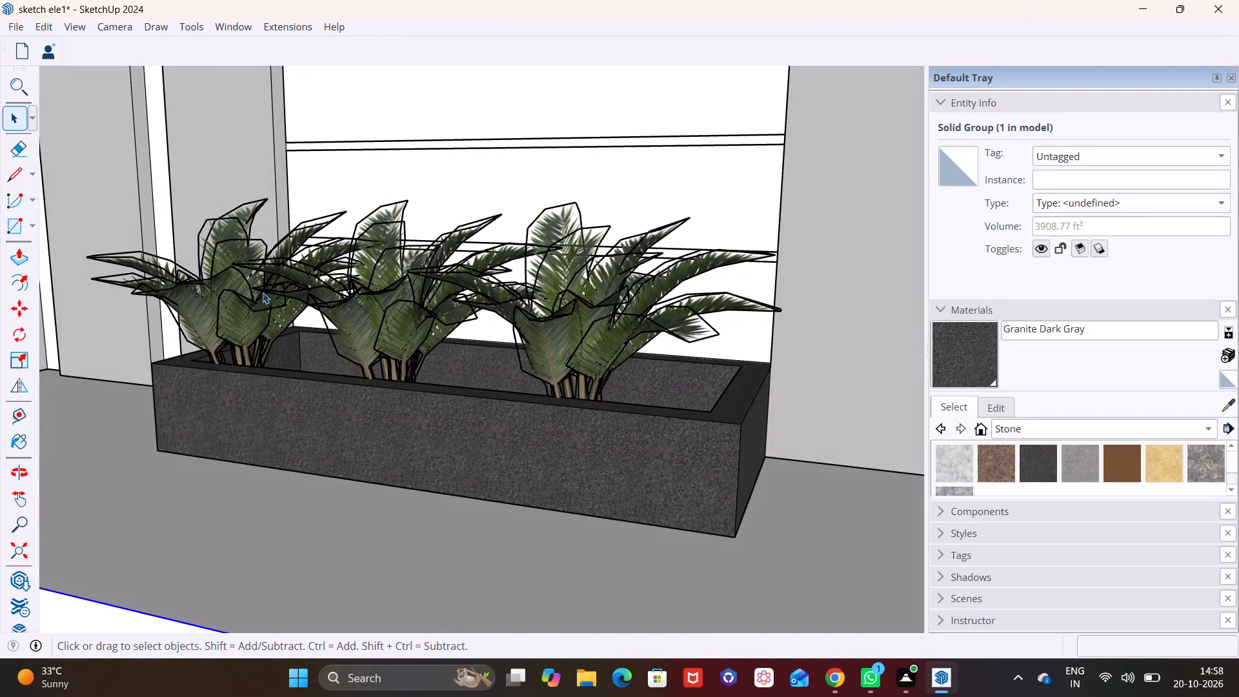
click(243, 288)
ctrl+click(363, 300)
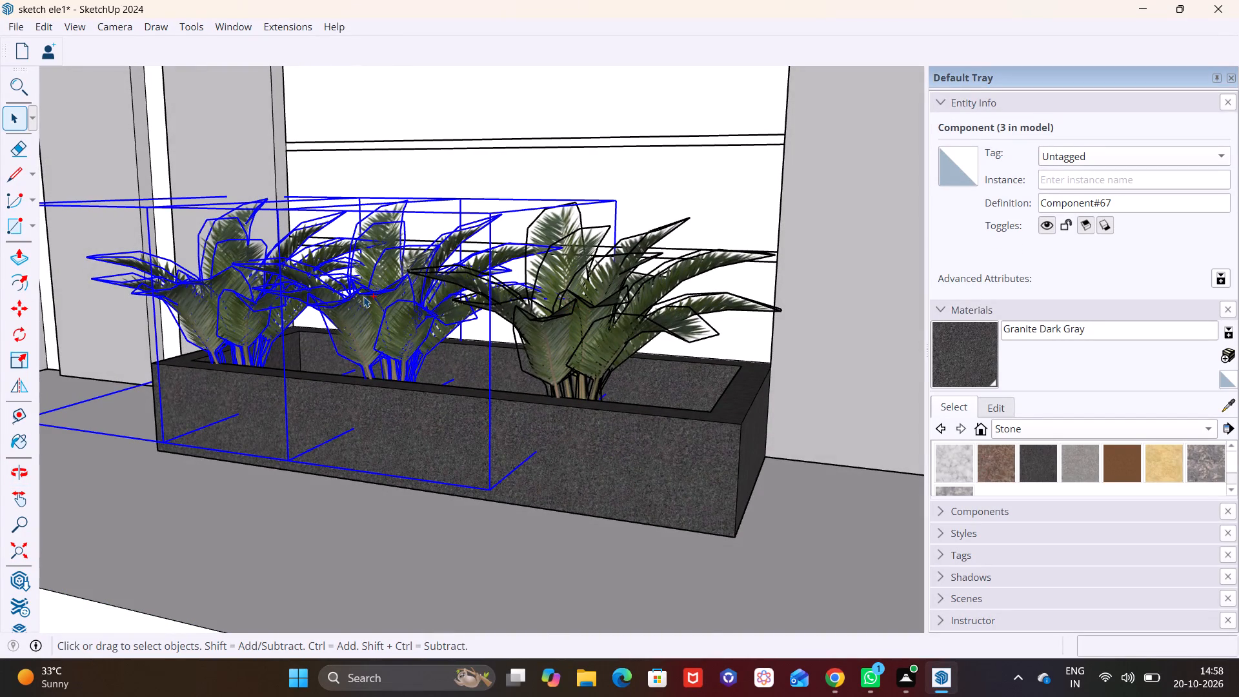
ctrl+click(565, 326)
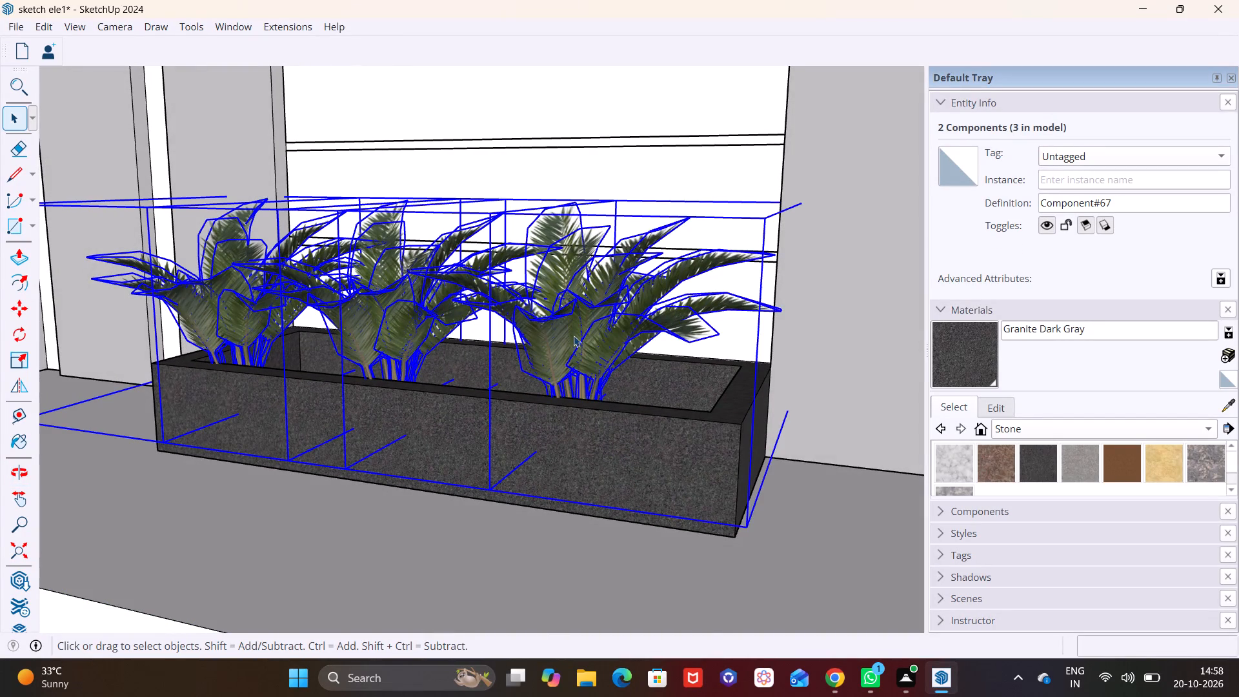
middle_drag(566, 338, 468, 348)
key(m)
click(565, 312)
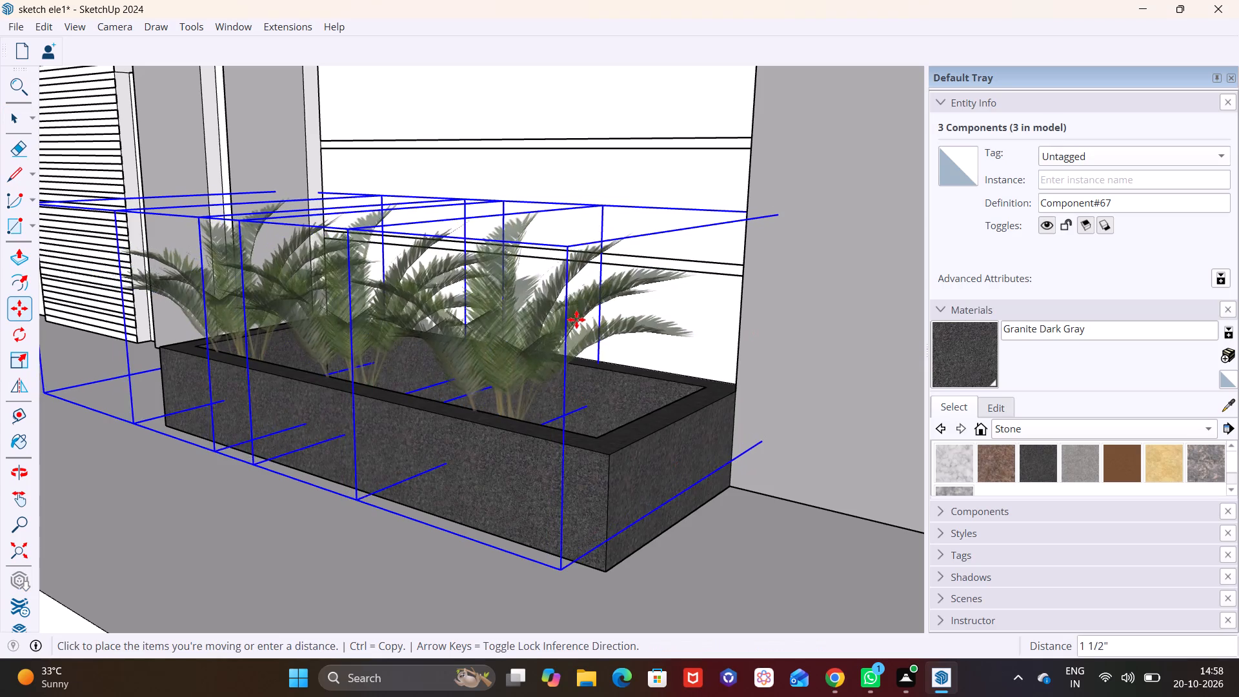
click(599, 331)
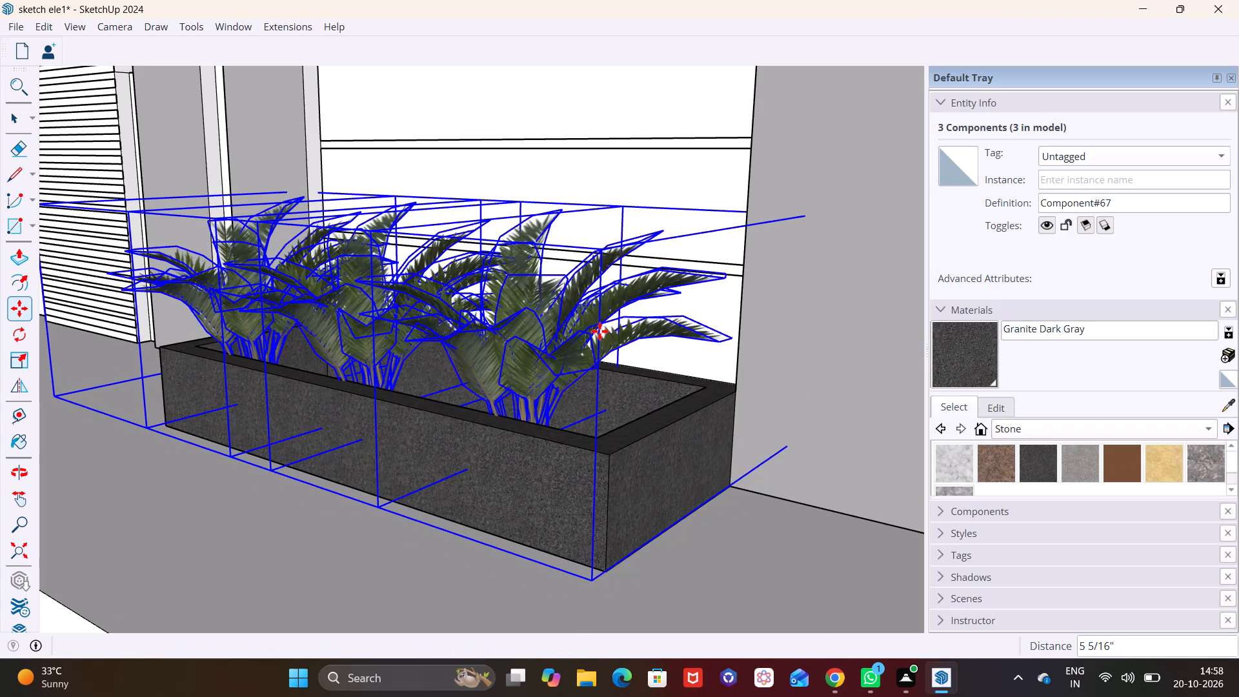
click(809, 214)
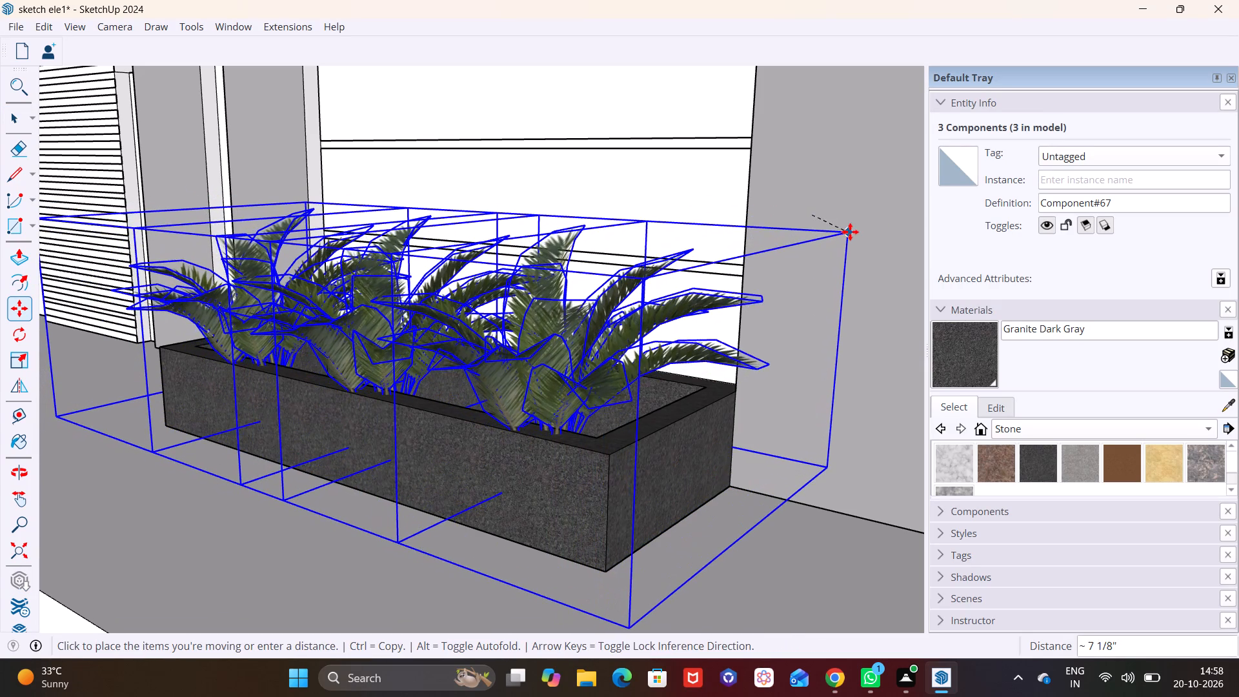
click(850, 232)
Move the three palms about 2' 1" back toward the gate and the boundary wall so they sit within the planter's front edge.
middle_drag(672, 404, 556, 403)
middle_drag(480, 414, 490, 320)
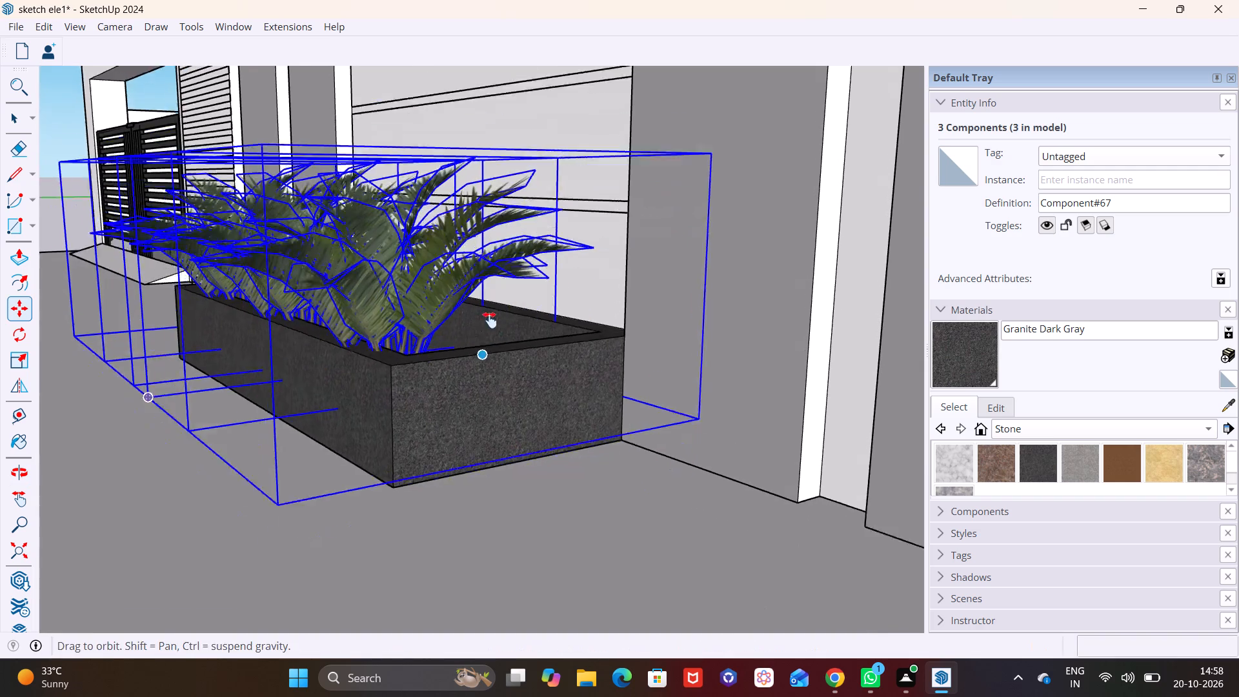
middle_drag(490, 320, 490, 314)
click(285, 416)
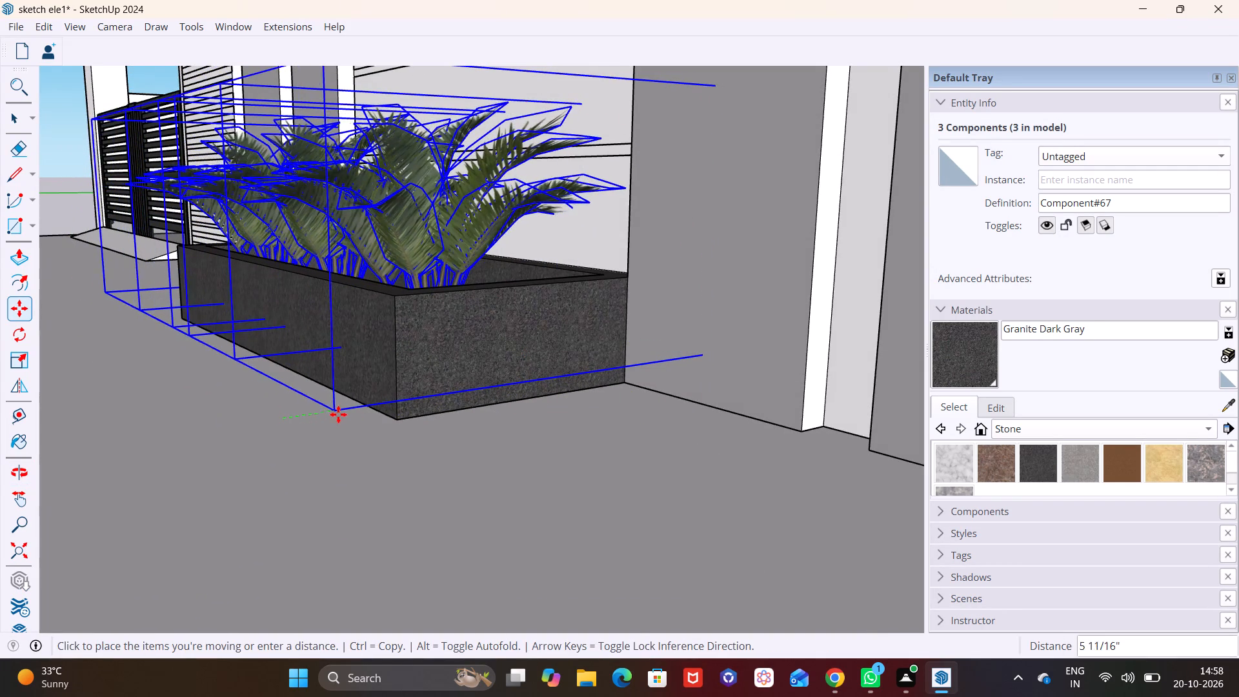
click(362, 419)
key(space)
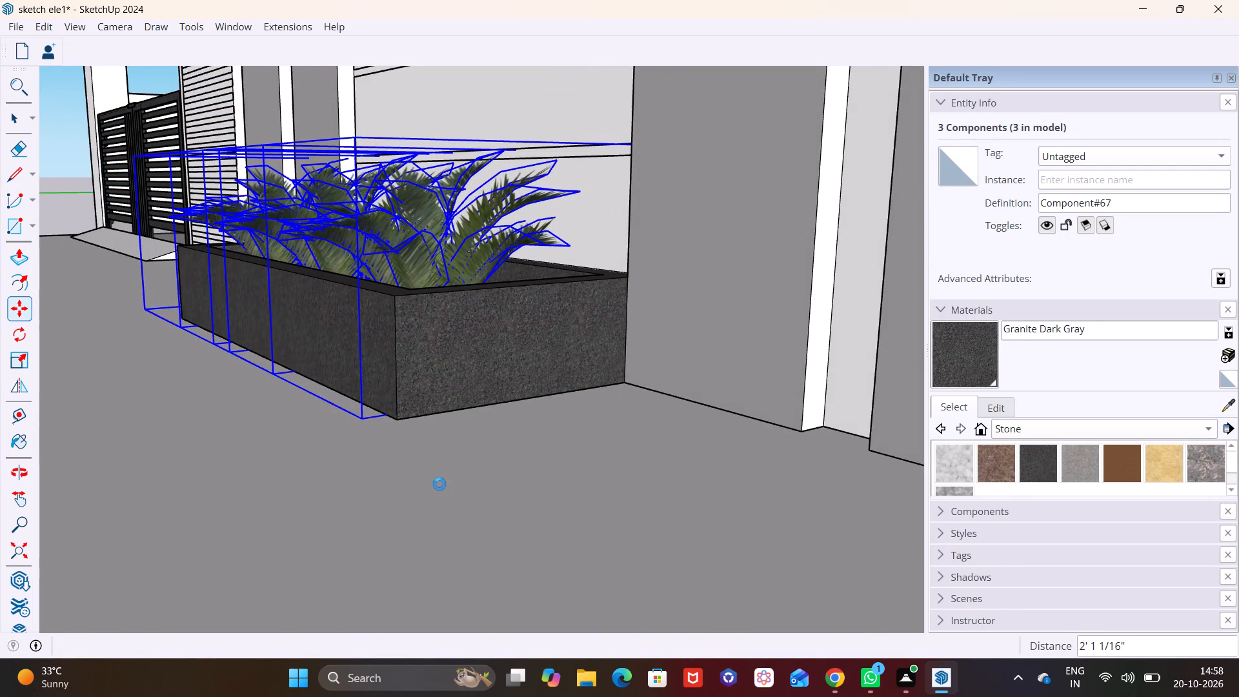
click(439, 484)
key(space)
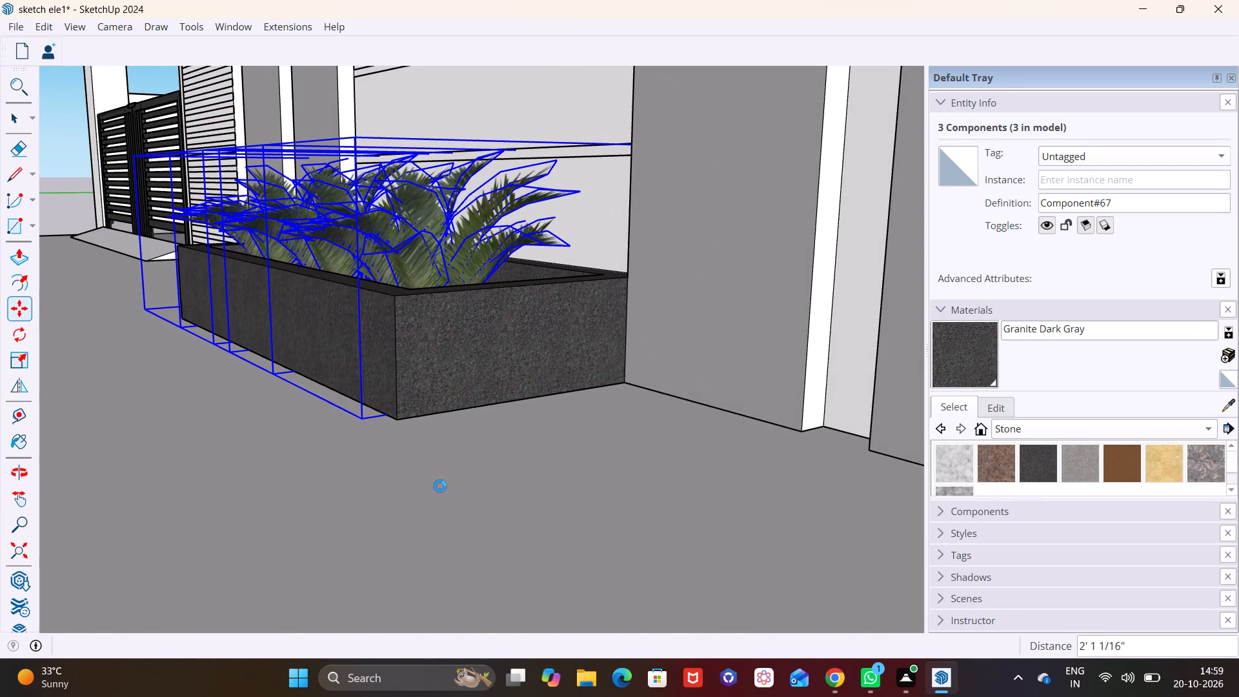
click(440, 486)
Select the three palms again and move them about 10 5/16" along the planter away from the gate to centre the row.
scroll(409, 473, down, 3)
middle_drag(427, 489, 570, 529)
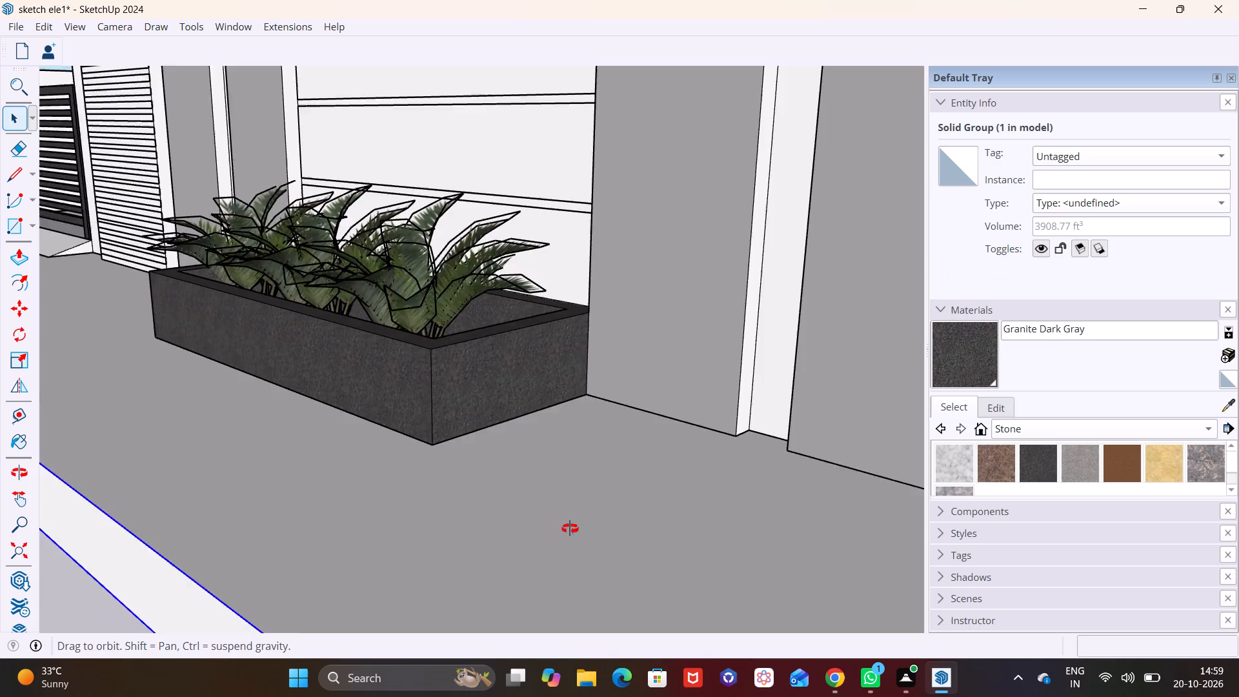
middle_drag(570, 529, 800, 510)
scroll(800, 510, down, 1)
scroll(460, 434, down, 5)
shift+middle_drag(456, 430, 582, 423)
scroll(443, 372, up, 4)
click(590, 354)
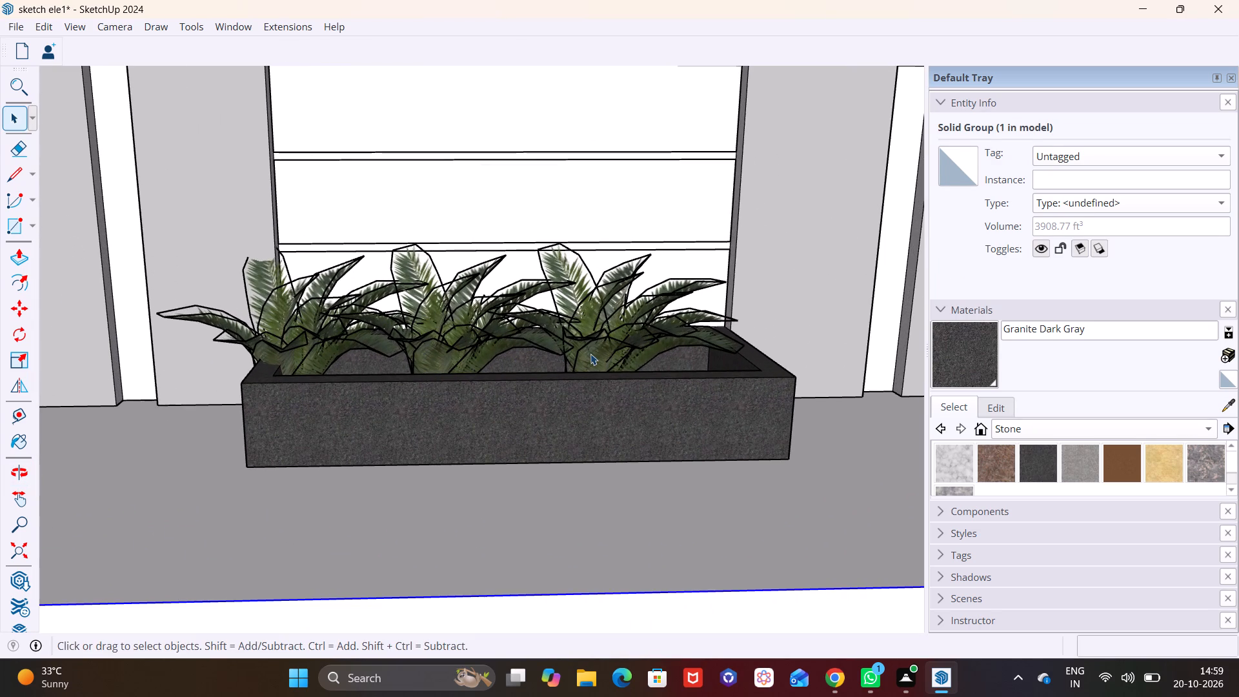
ctrl+click(476, 325)
ctrl+click(280, 325)
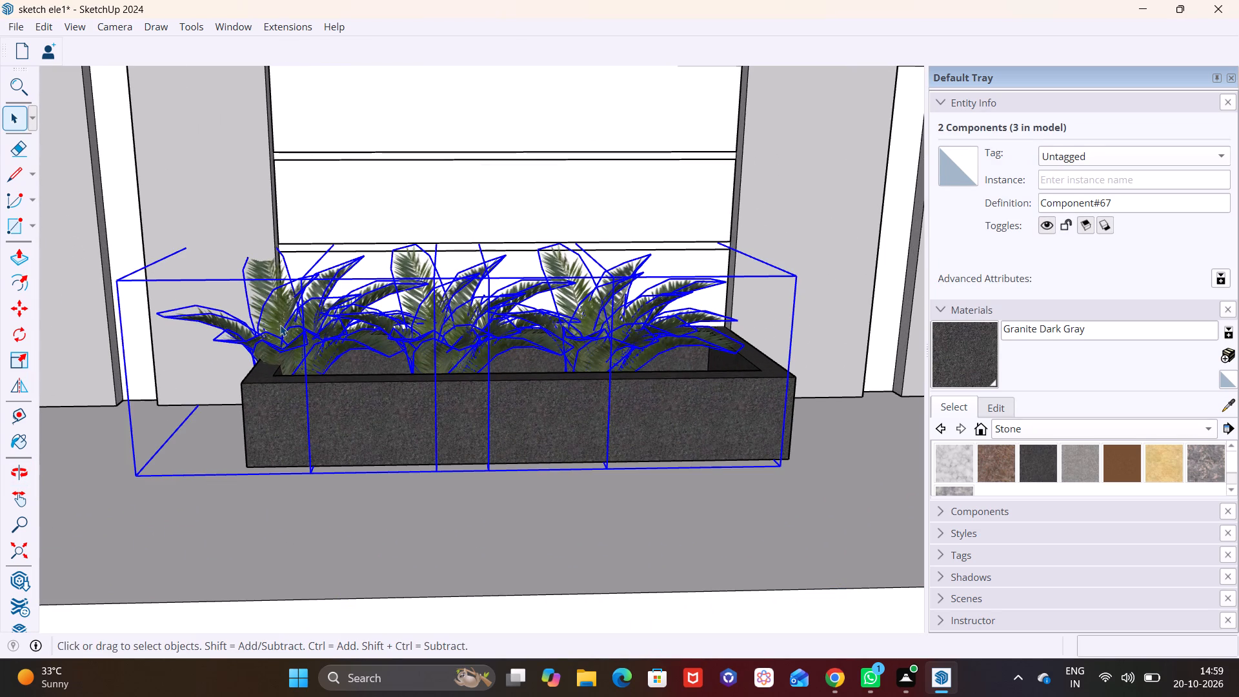
key(m)
click(606, 471)
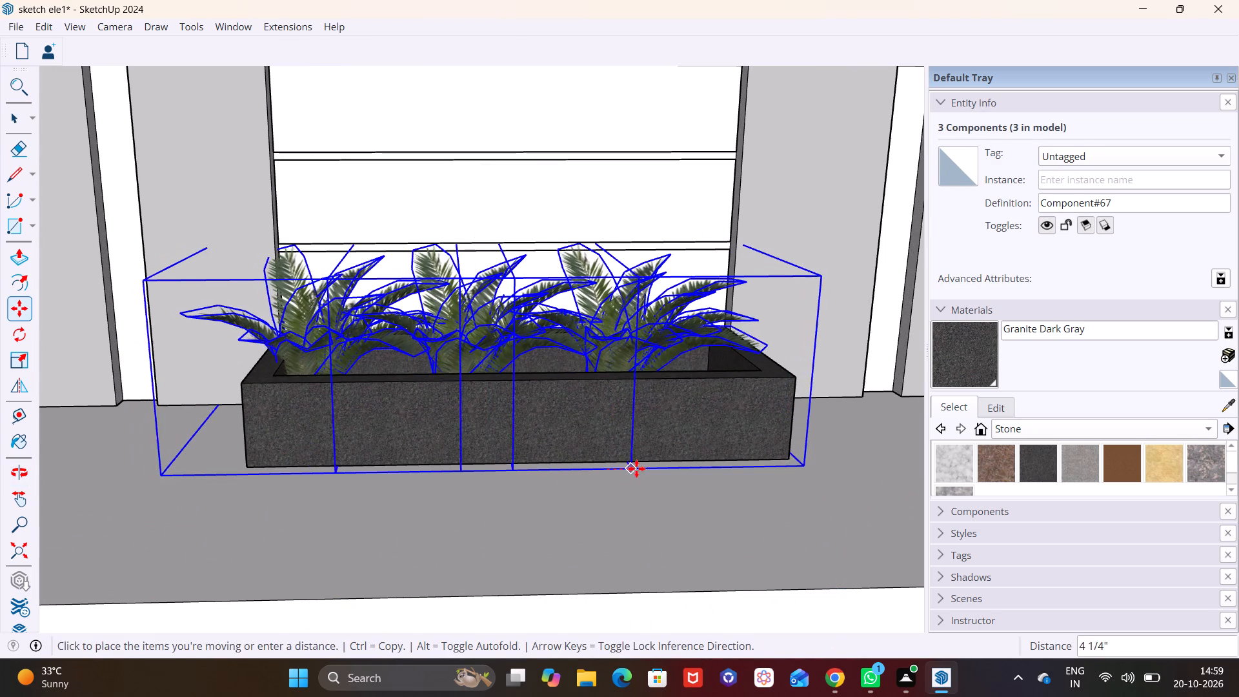
click(665, 467)
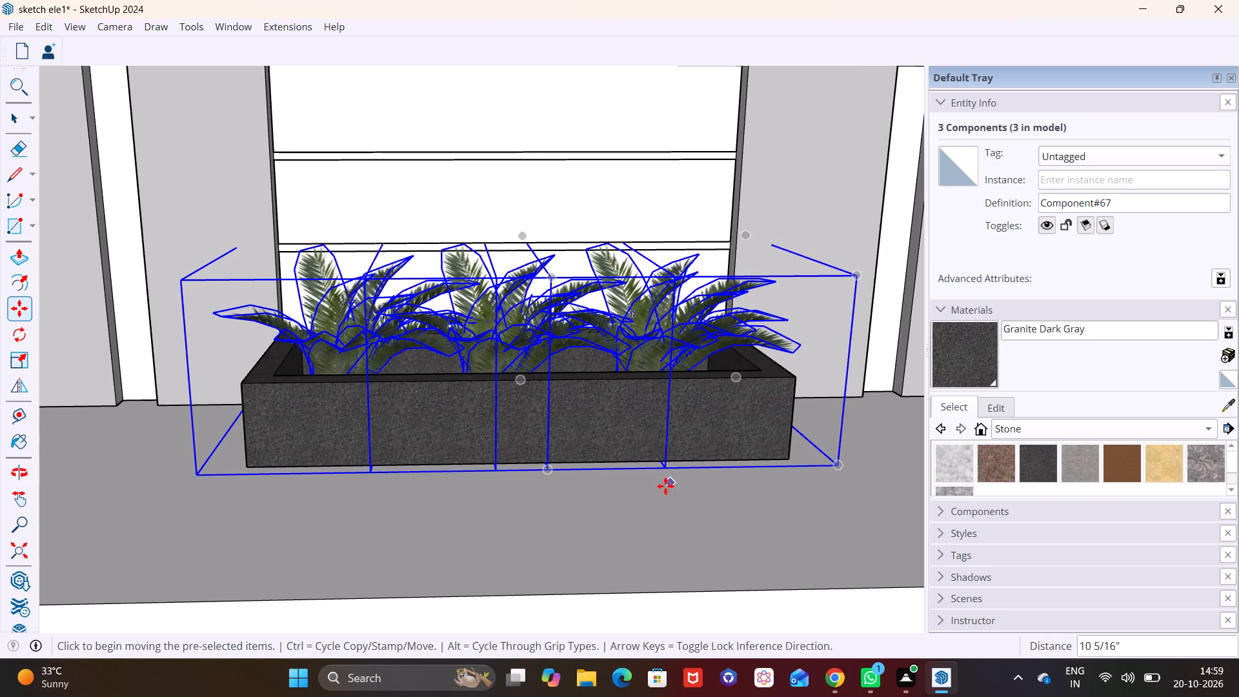
key(space)
click(647, 547)
Check the palm row in the planter and the whole front elevation from above and from eye level.
scroll(544, 434, down, 3)
middle_drag(554, 421, 489, 557)
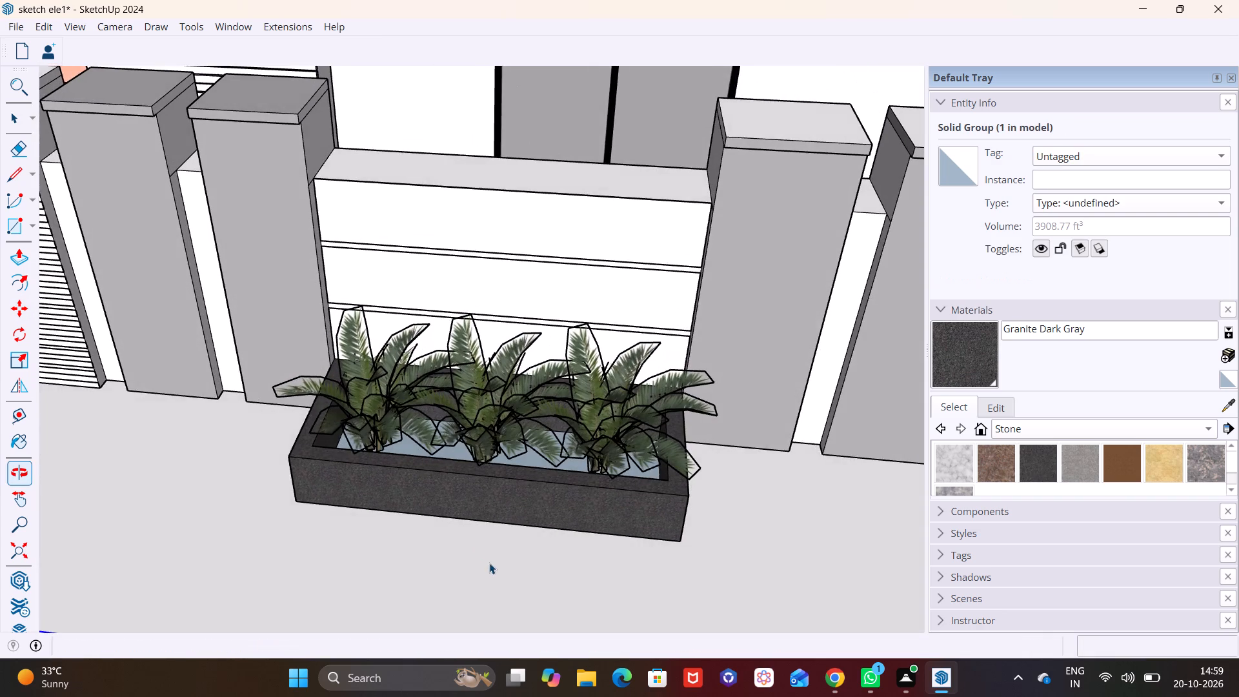
scroll(506, 503, down, 9)
middle_drag(511, 496, 609, 297)
scroll(554, 408, down, 3)
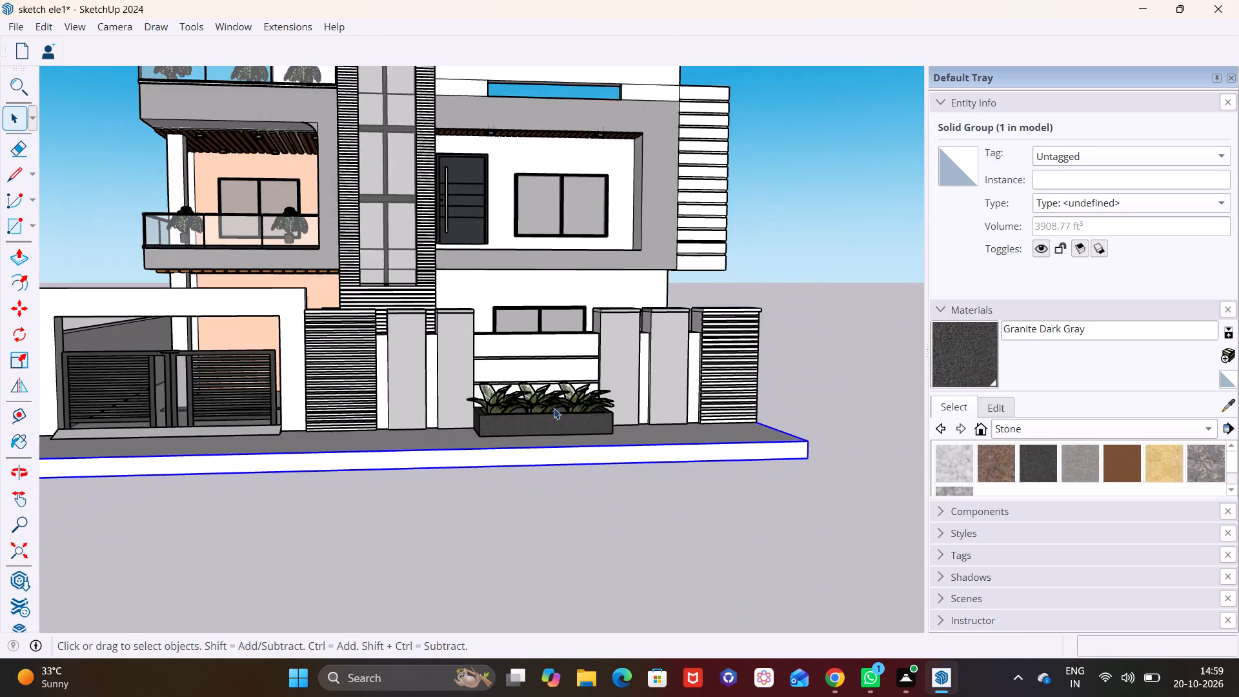
scroll(554, 408, down, 1)
middle_drag(550, 408, 507, 356)
scroll(507, 356, down, 1)
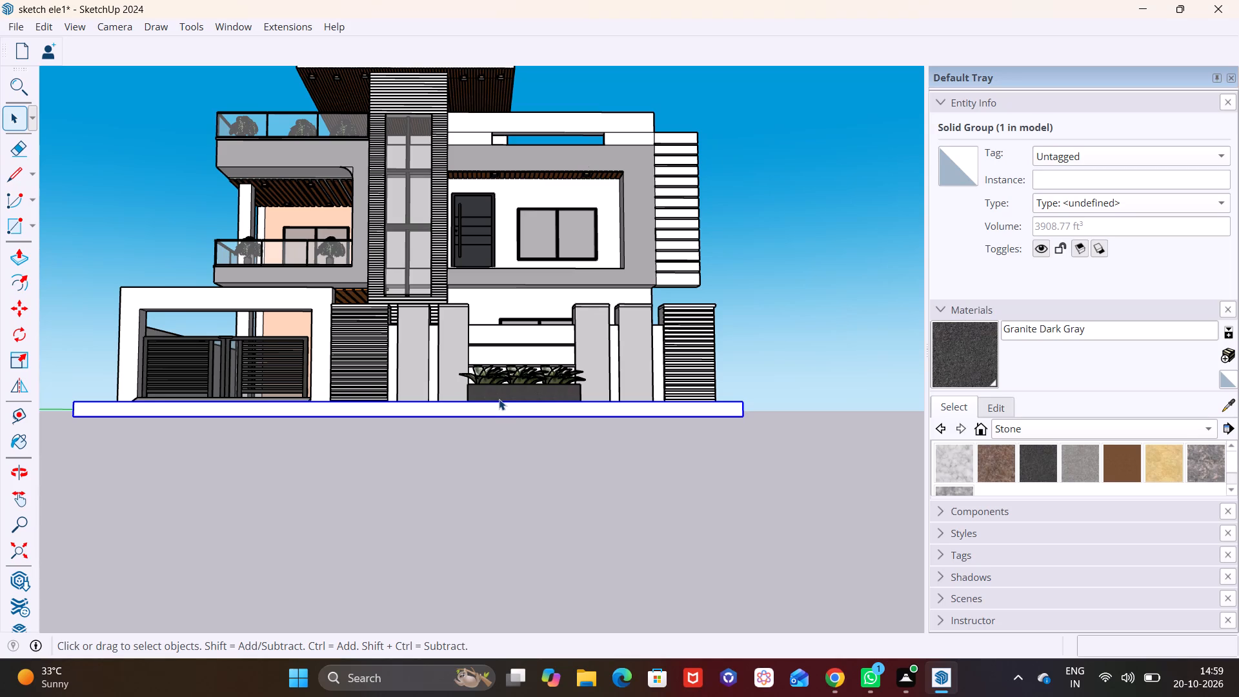
middle_drag(527, 391, 521, 454)
scroll(523, 430, down, 2)
middle_drag(476, 438, 472, 522)
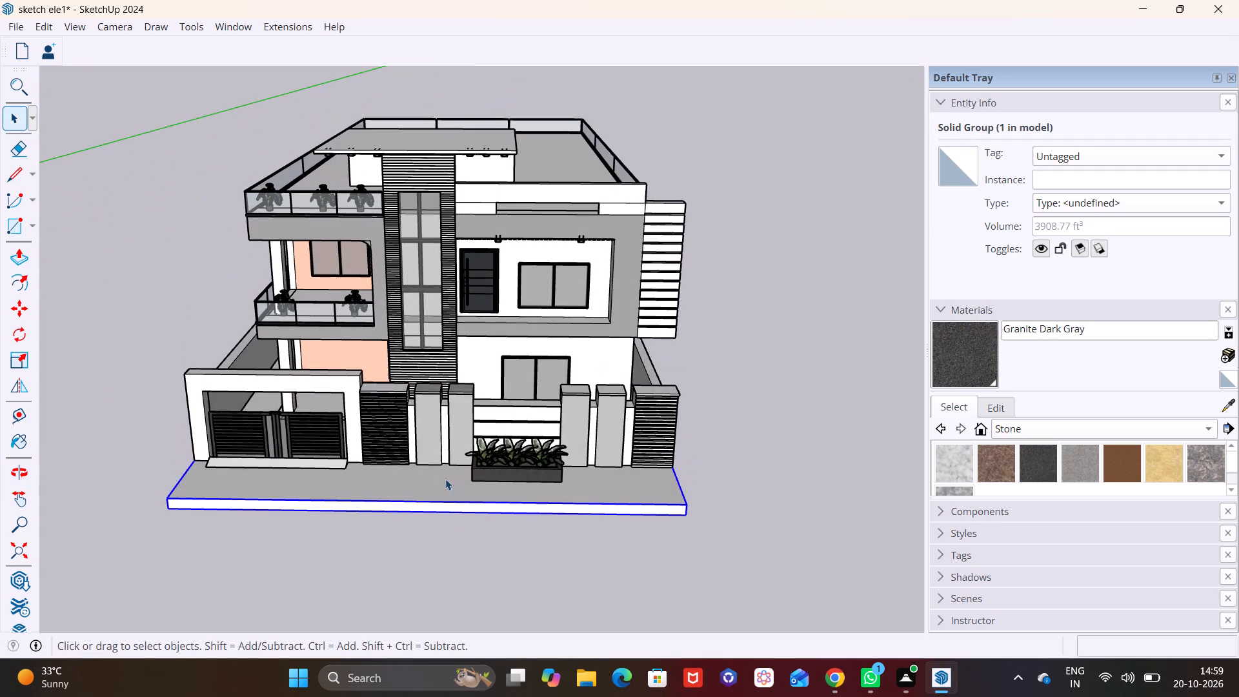
middle_drag(451, 476, 454, 379)
middle_drag(459, 425, 448, 501)
scroll(531, 467, up, 2)
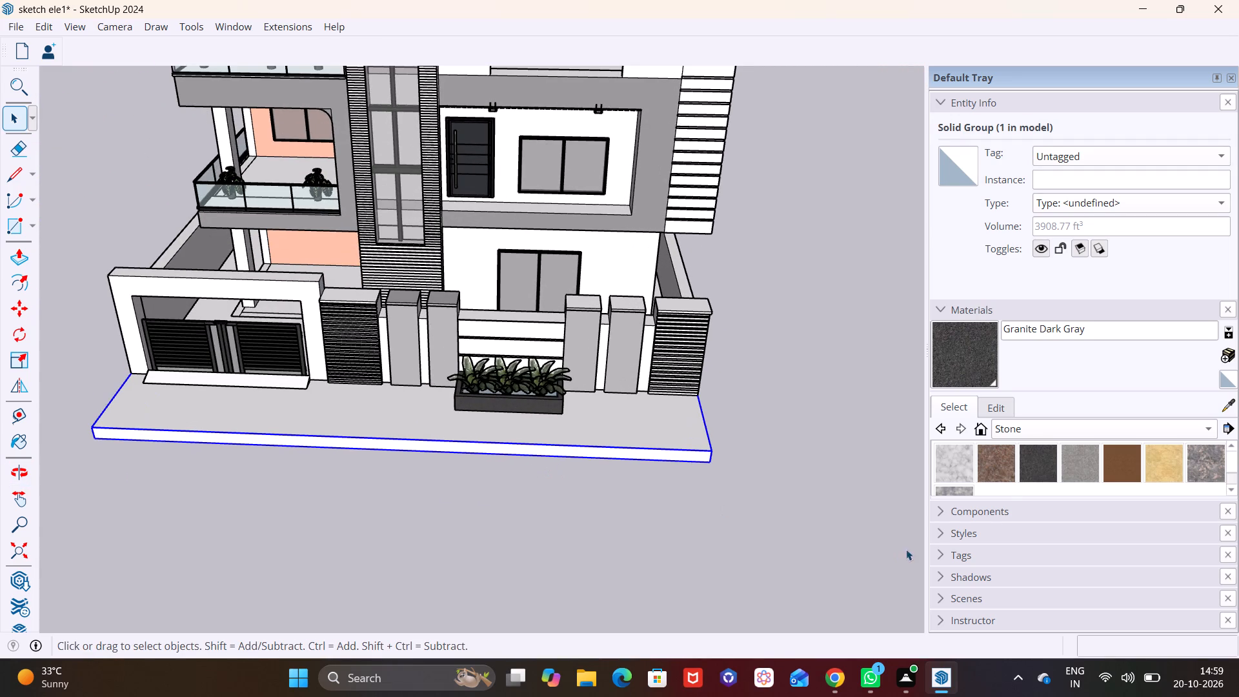
Paint the base slab in front of the boundary wall with Tile Ceramic Multi from the Tile materials.
click(1008, 426)
click(1032, 454)
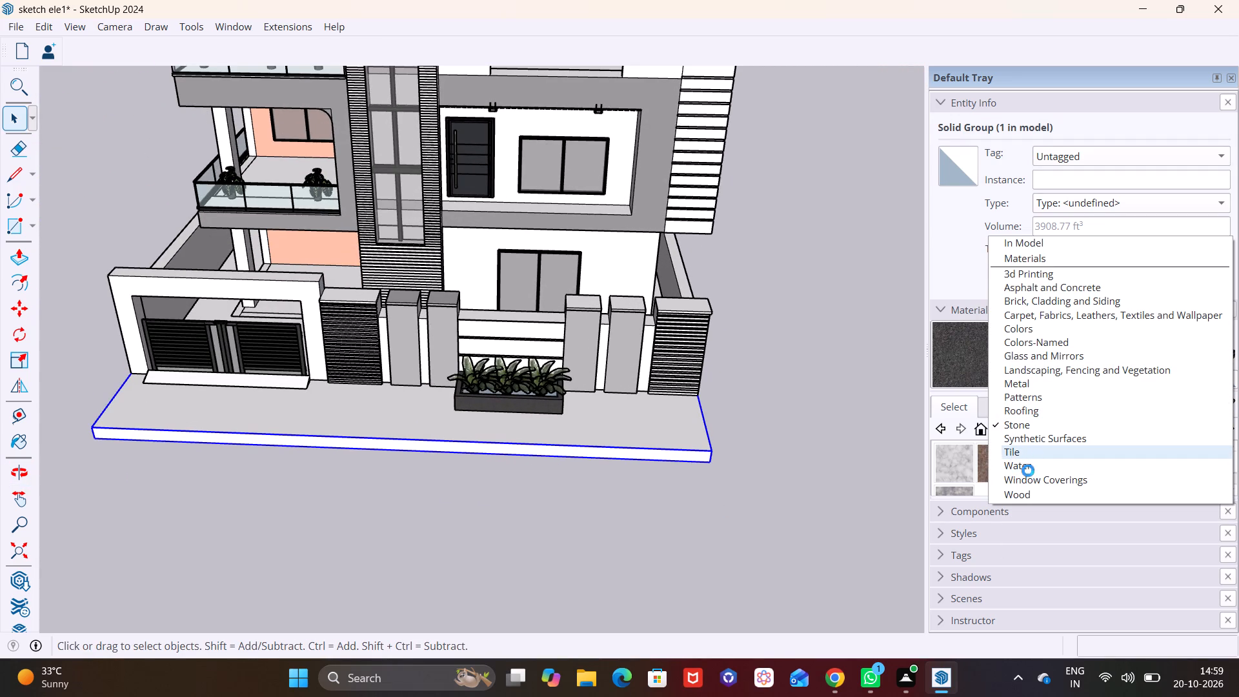
scroll(1040, 458, down, 3)
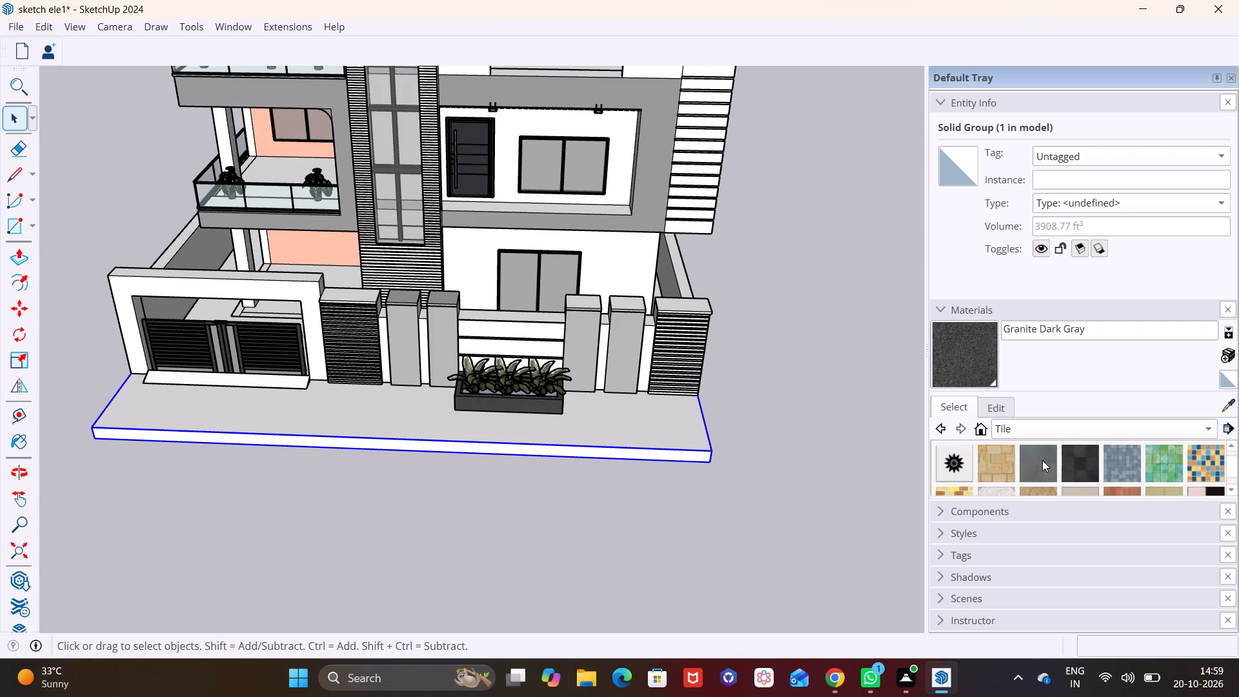
scroll(1028, 460, down, 1)
click(1122, 468)
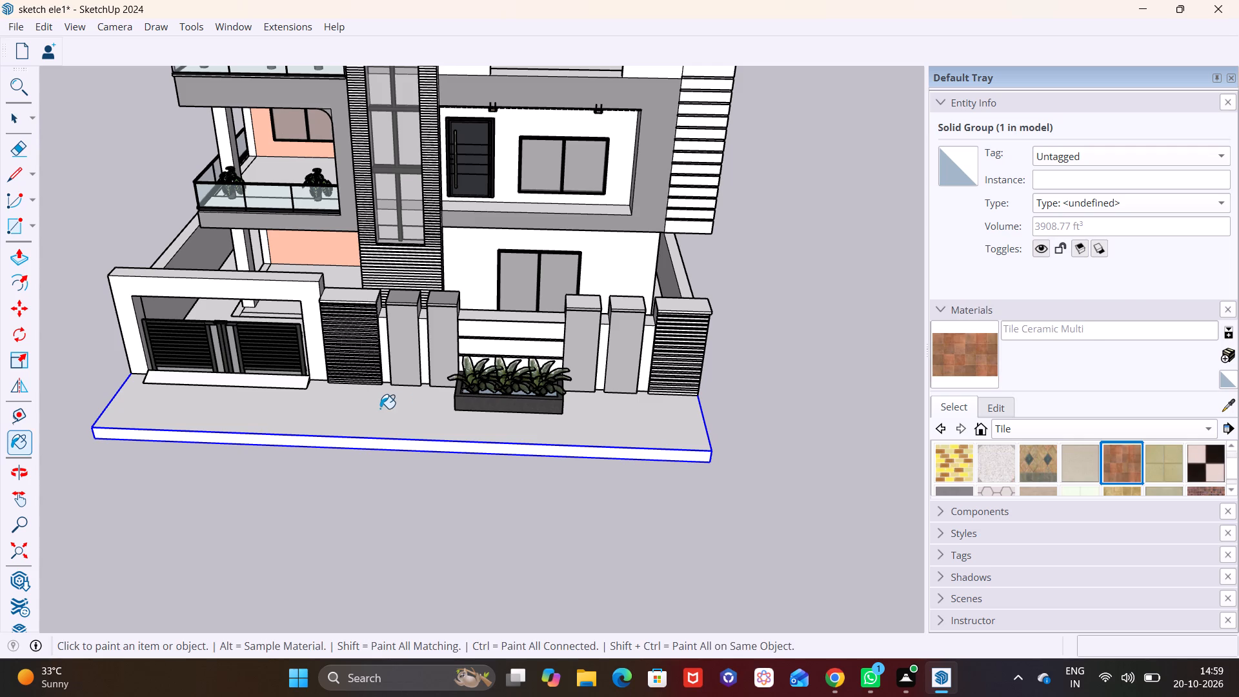
click(380, 409)
key(space)
click(731, 490)
Save the house elevation model with the tiled base slab.
middle_drag(707, 490, 747, 376)
scroll(747, 367, down, 3)
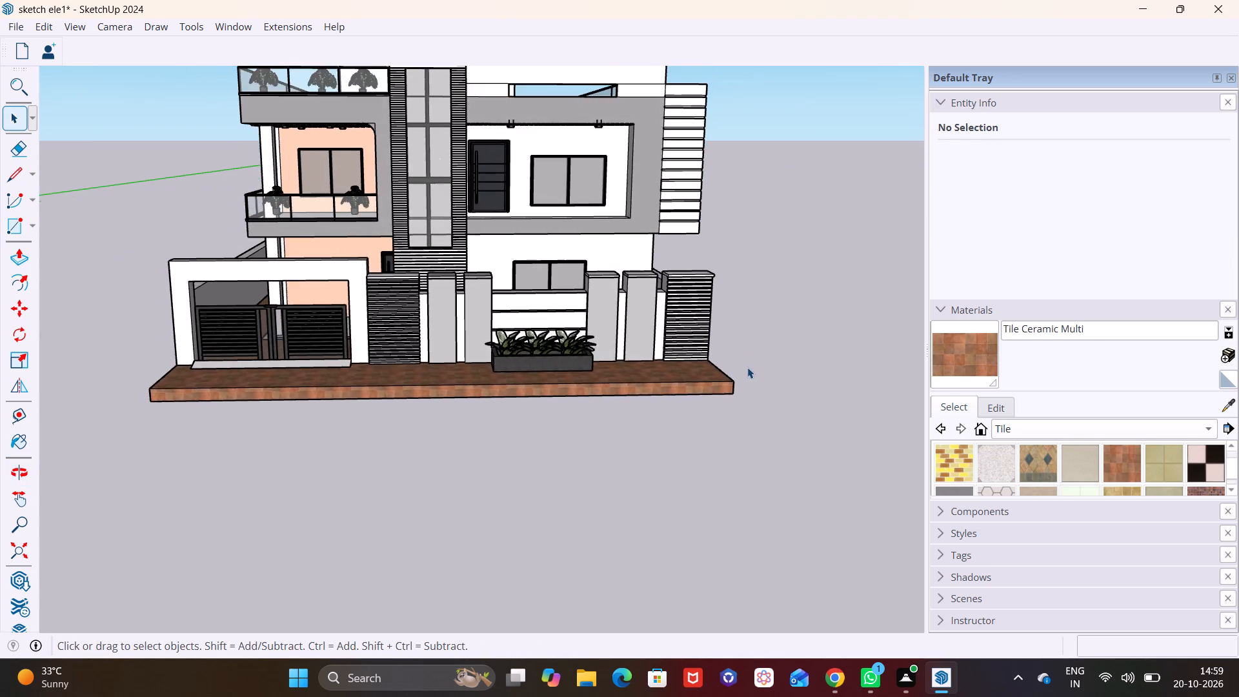
scroll(747, 367, down, 2)
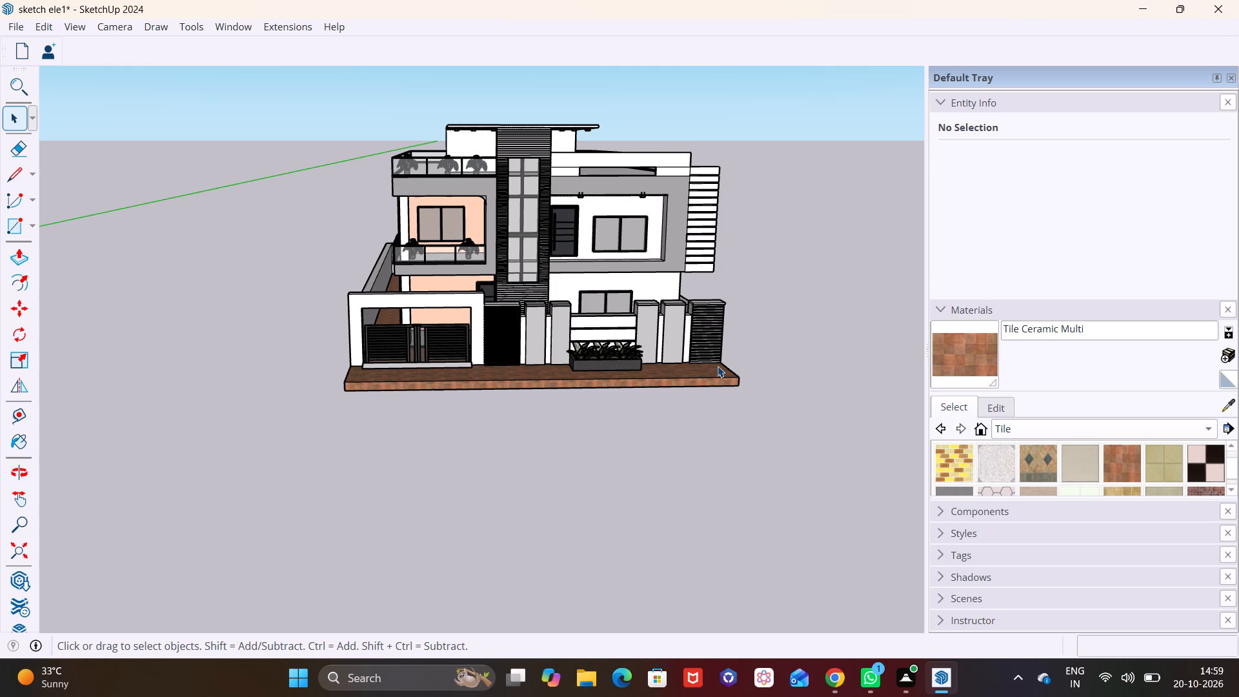
scroll(714, 370, up, 1)
middle_drag(710, 374, 710, 485)
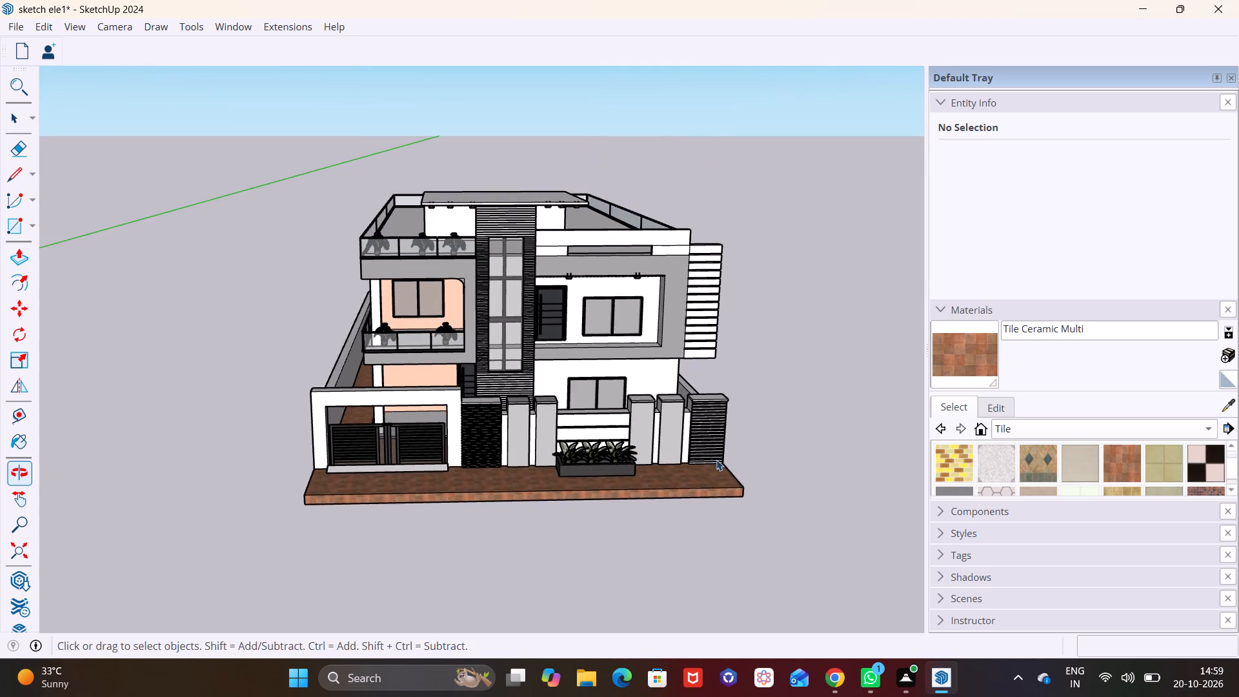
middle_drag(716, 458, 664, 395)
key(ctrl+s)
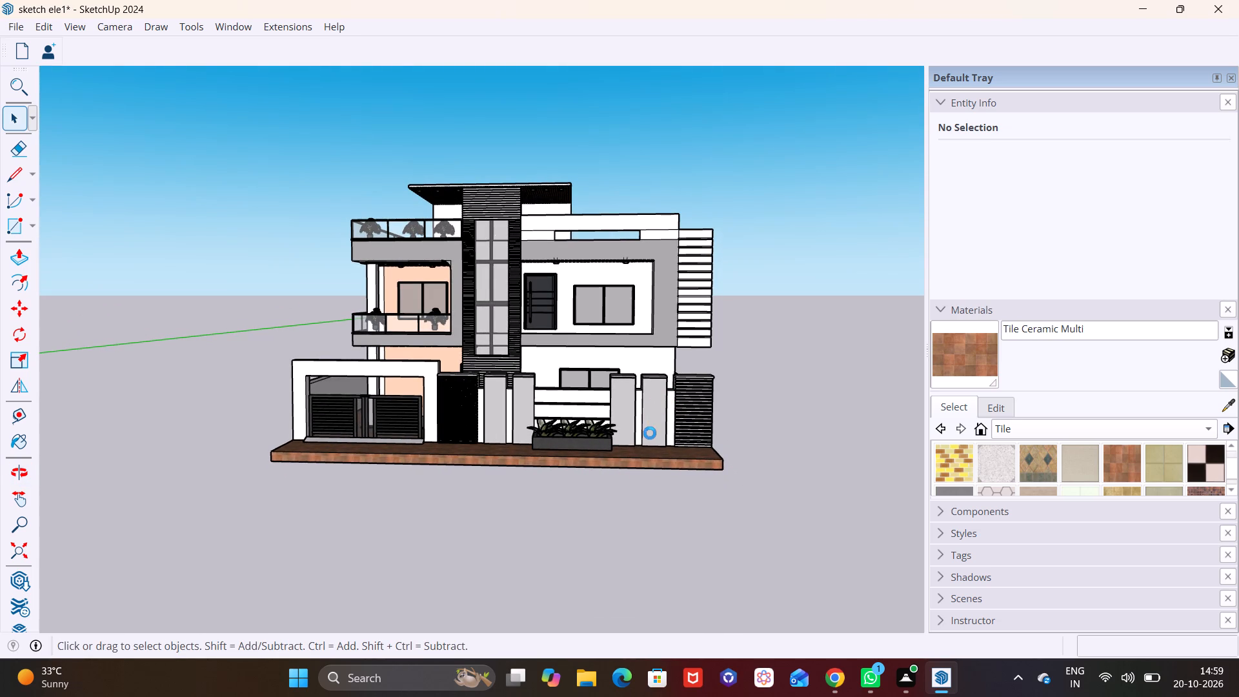
Review the house's front elevation from slightly different angles.
middle_drag(629, 461, 635, 466)
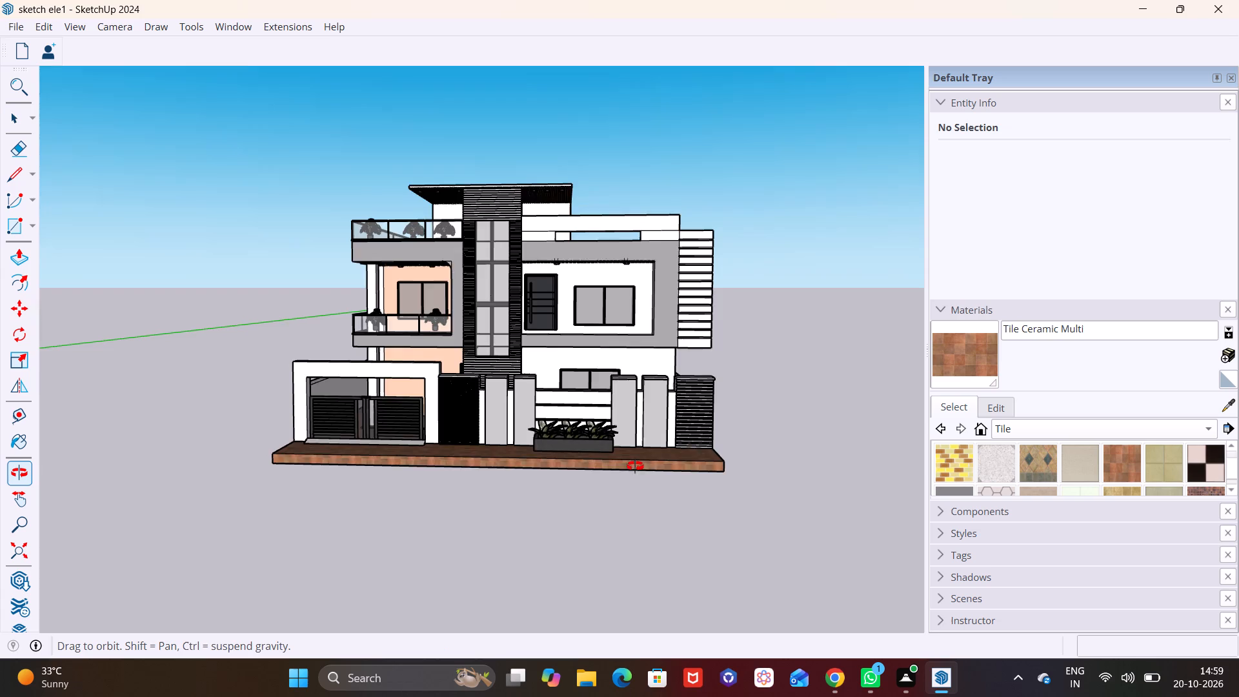
middle_drag(635, 466, 679, 471)
shift+middle_drag(680, 434, 736, 440)
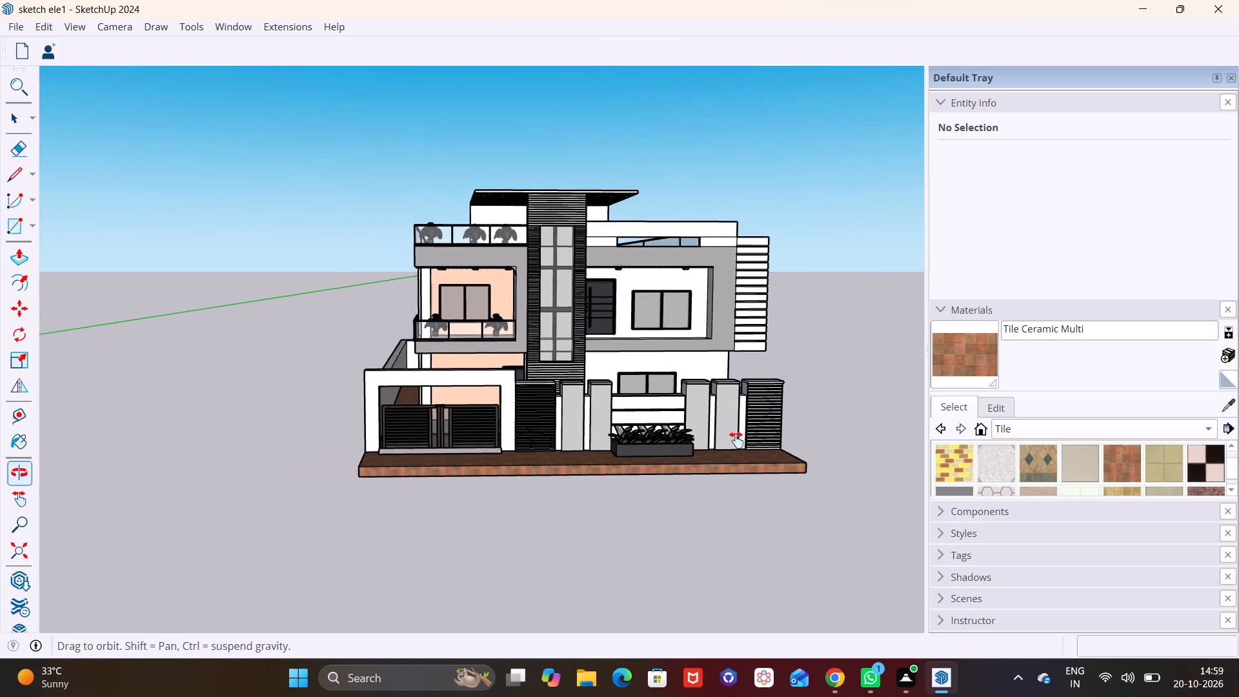
shift+middle_drag(736, 440, 744, 441)
middle_drag(705, 433, 683, 422)
shift+middle_drag(688, 389, 611, 396)
middle_drag(672, 436, 703, 427)
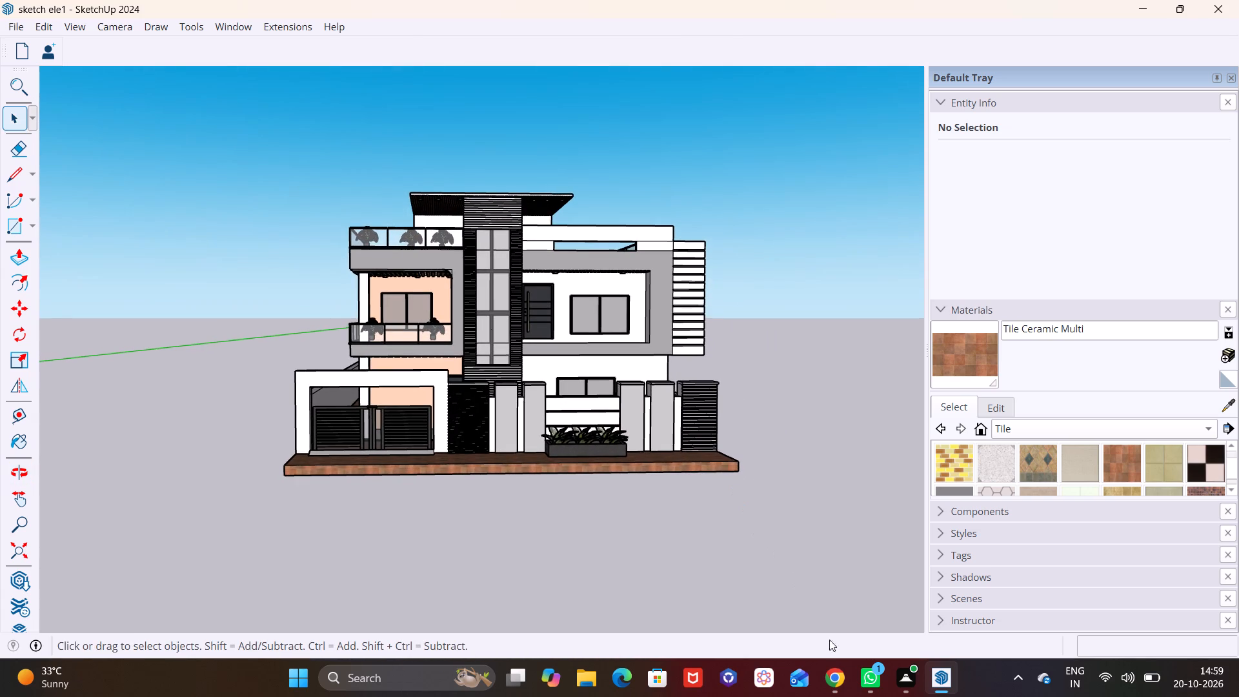